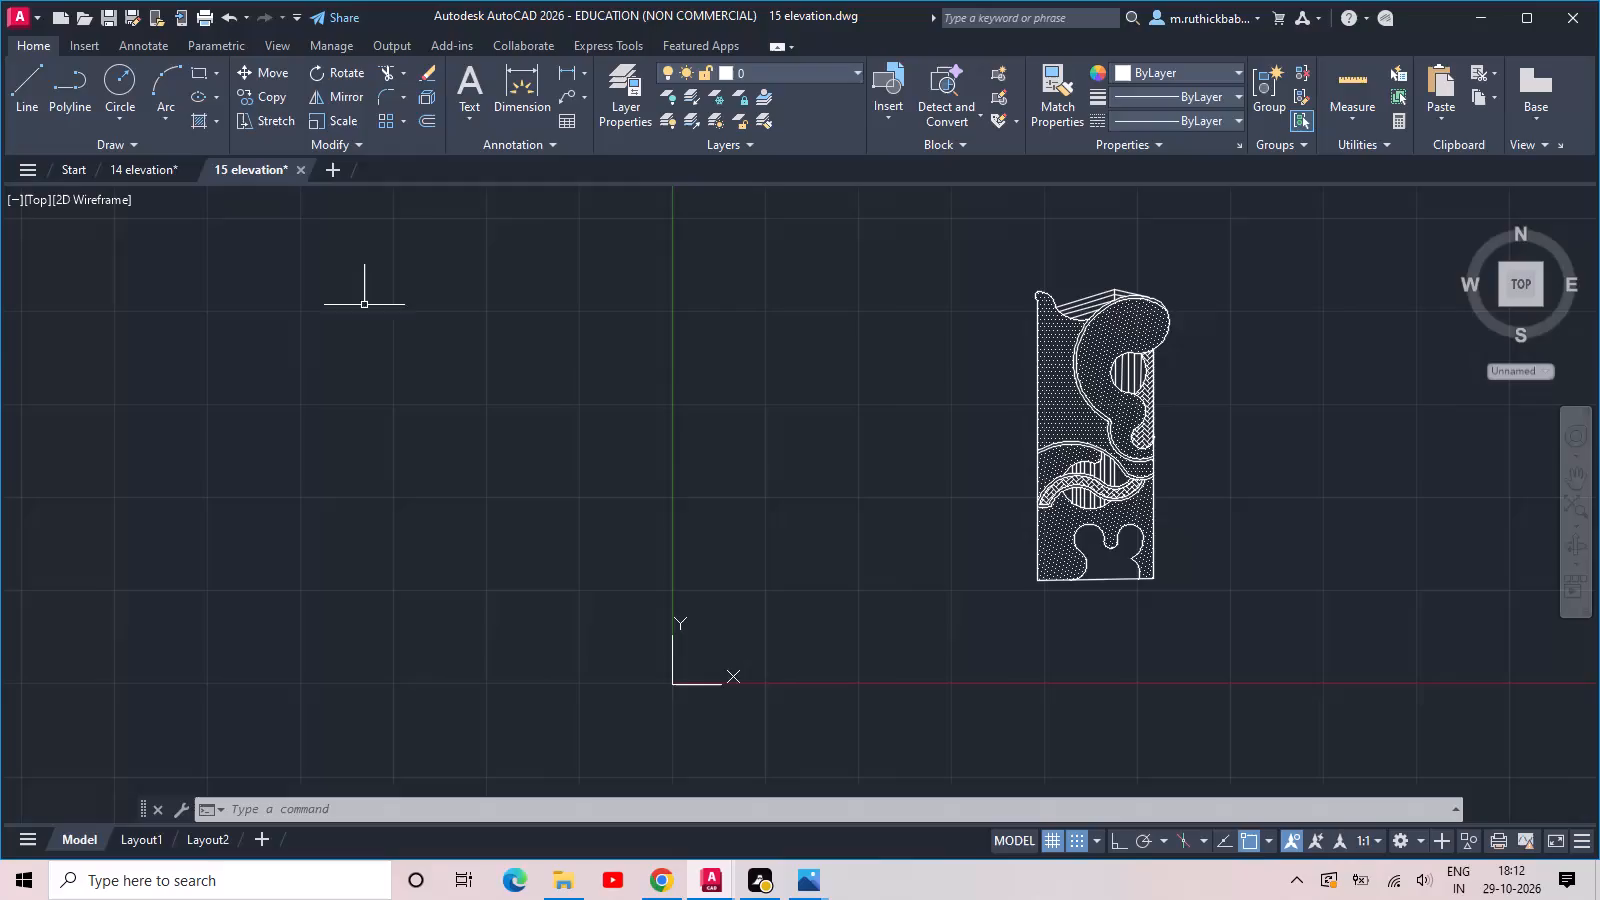
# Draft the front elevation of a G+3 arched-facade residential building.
# Create a new drawing and save it in the Documents folder as 16 ELEVATION.
pyautogui.click(327, 172)
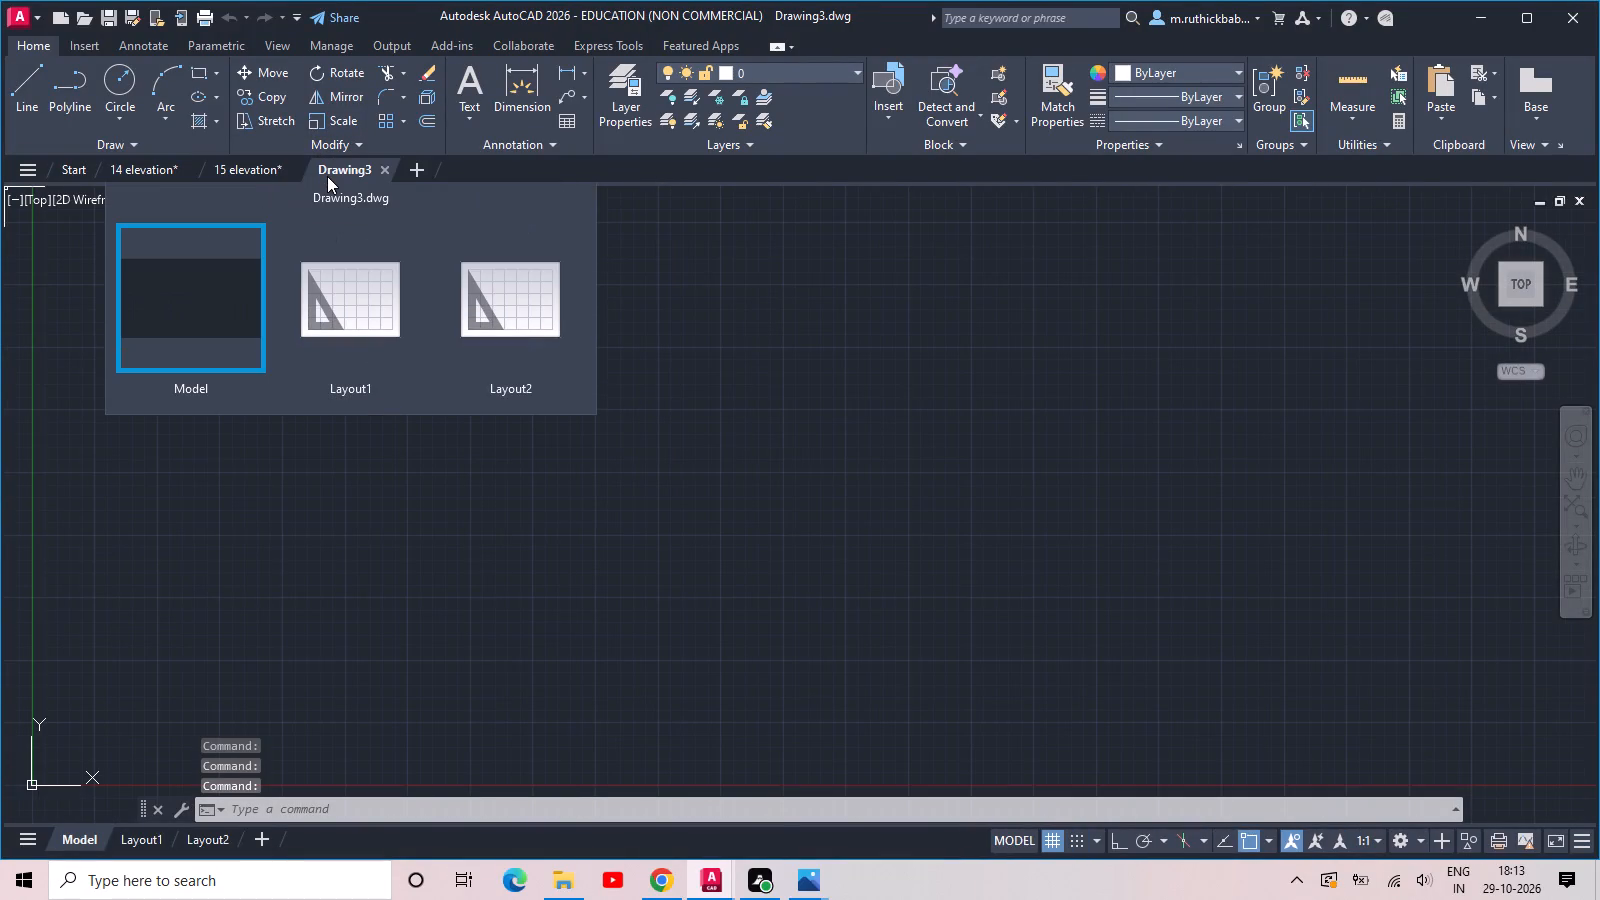
pyautogui.hotkey('ctrl', 's')
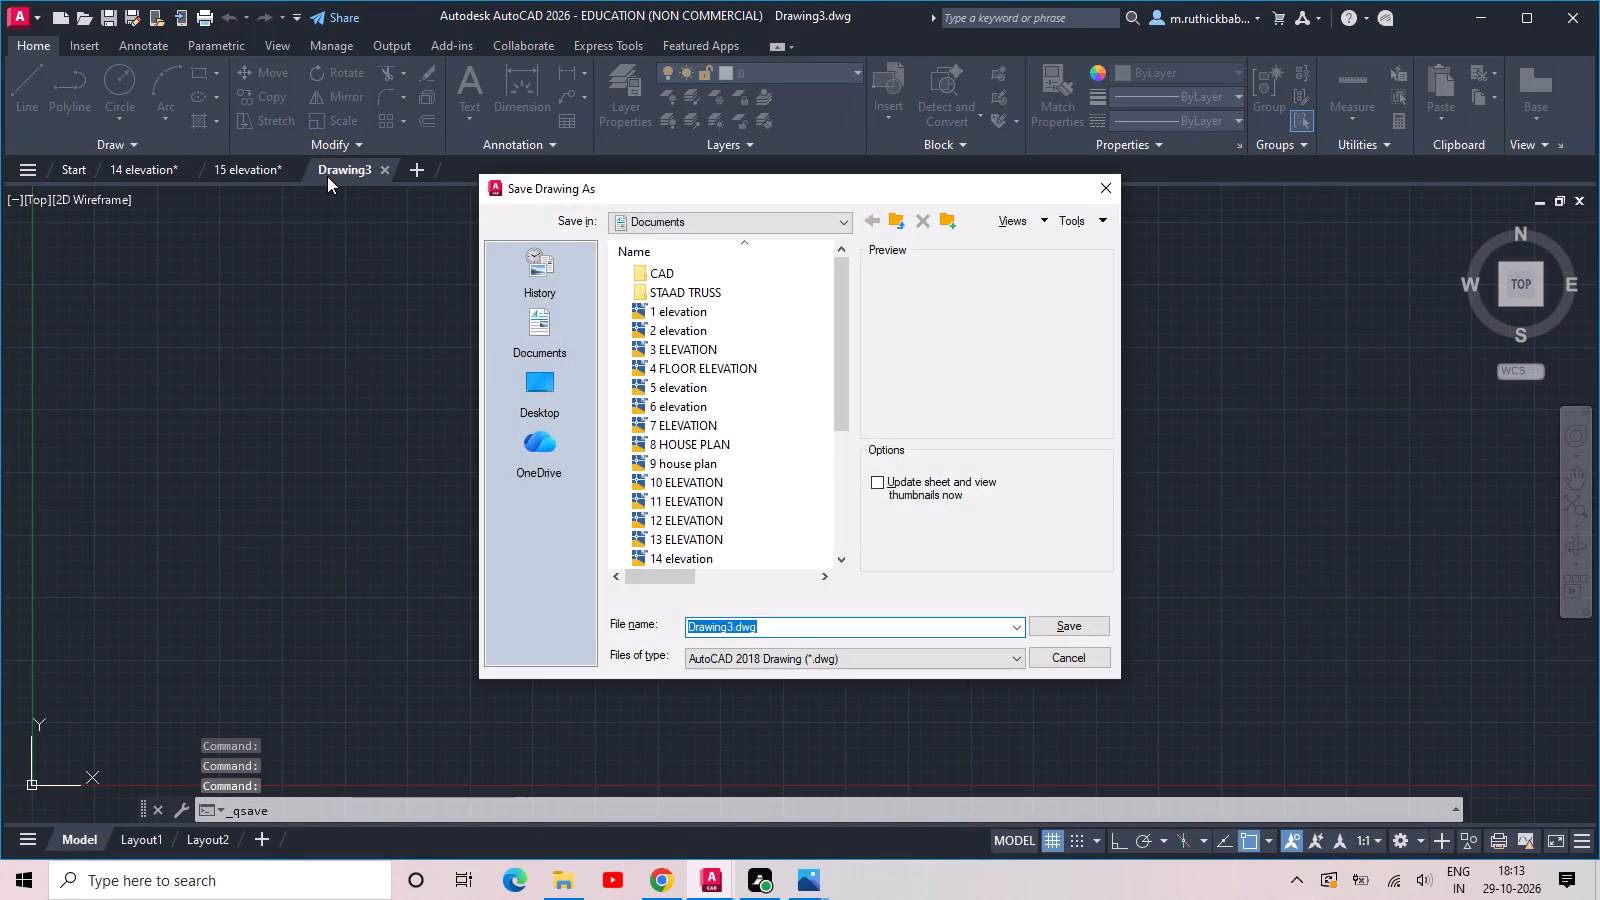
pyautogui.press('Down')
pyautogui.press('Down')
pyautogui.press('Down')
pyautogui.press('Down')
pyautogui.press('Down')
pyautogui.press('Down')
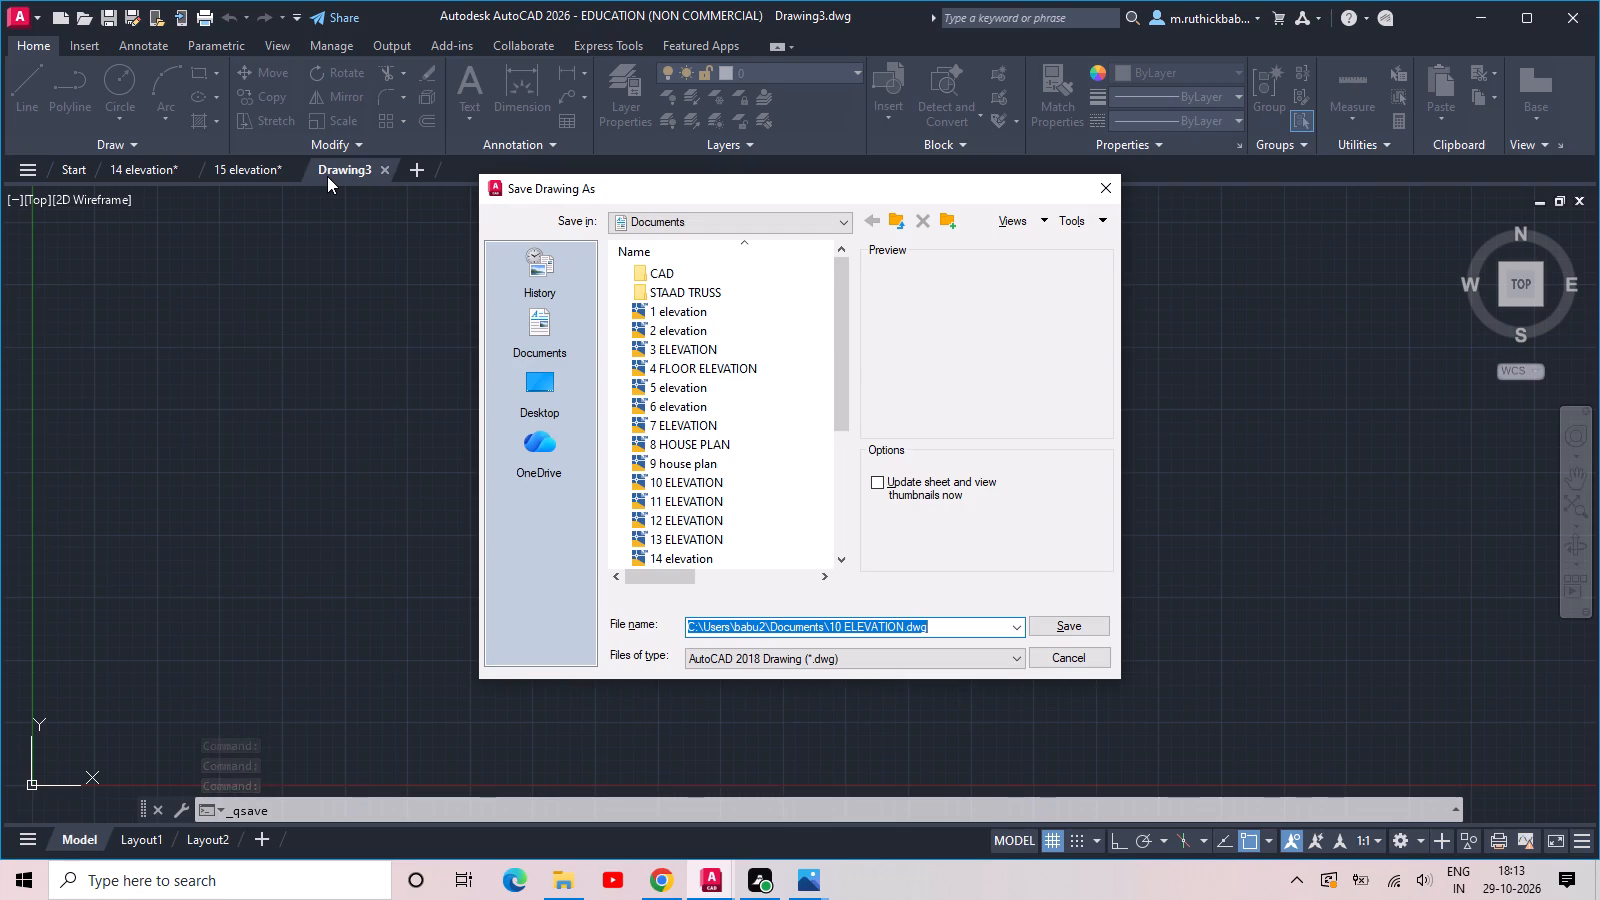
pyautogui.press('1')
pyautogui.press('6')
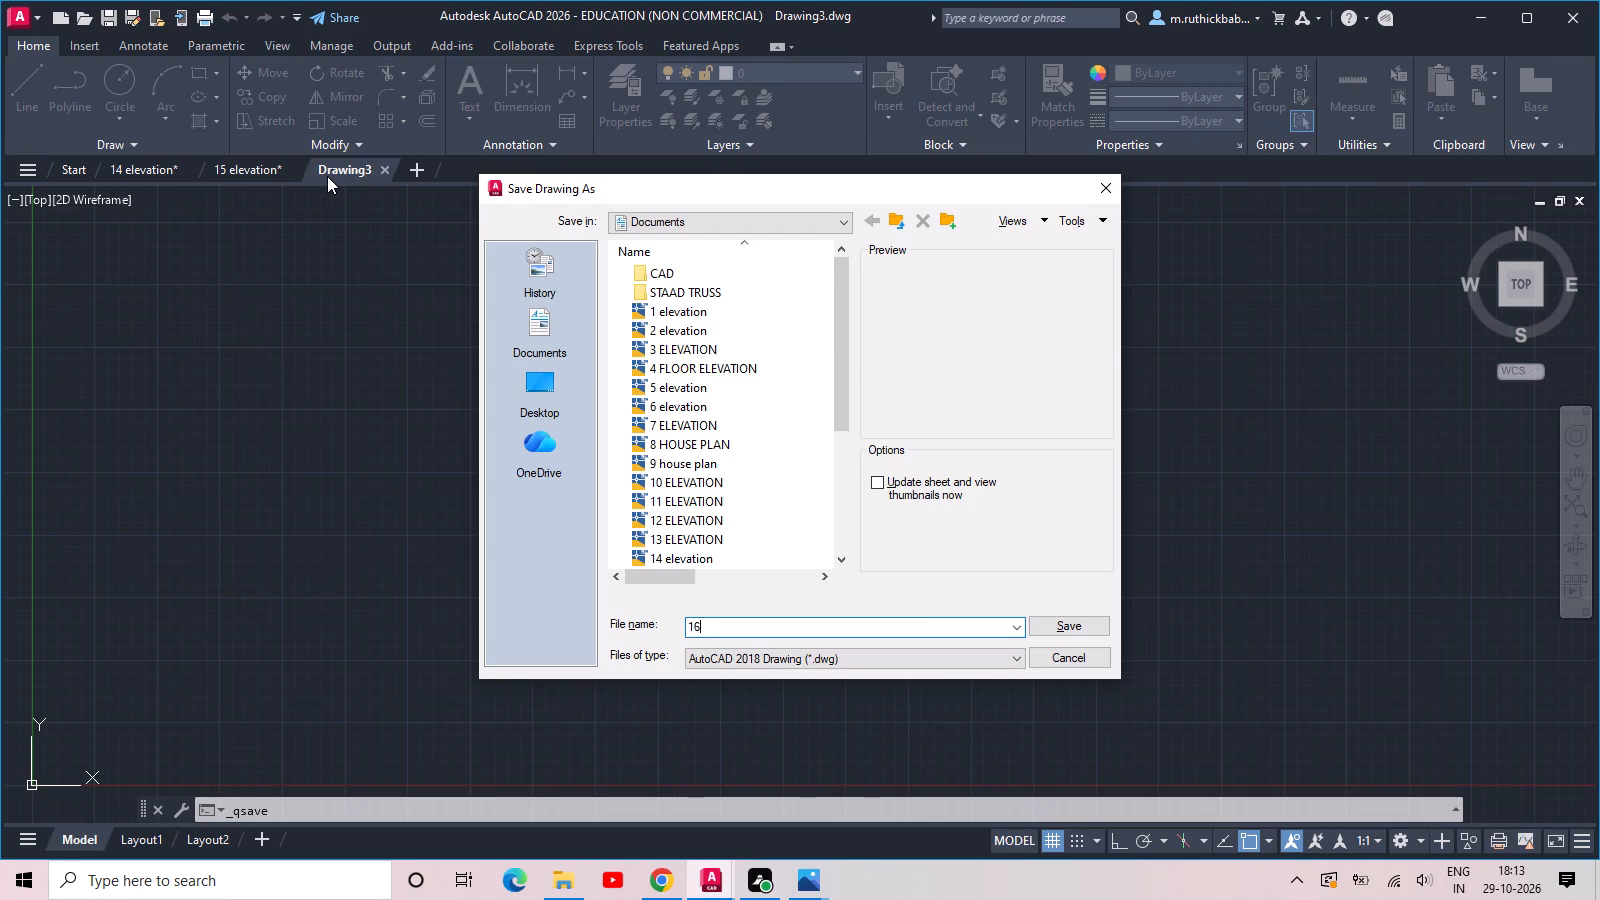
pyautogui.press('space')
pyautogui.press('e')
pyautogui.write('LEVATION')
pyautogui.press('Return')
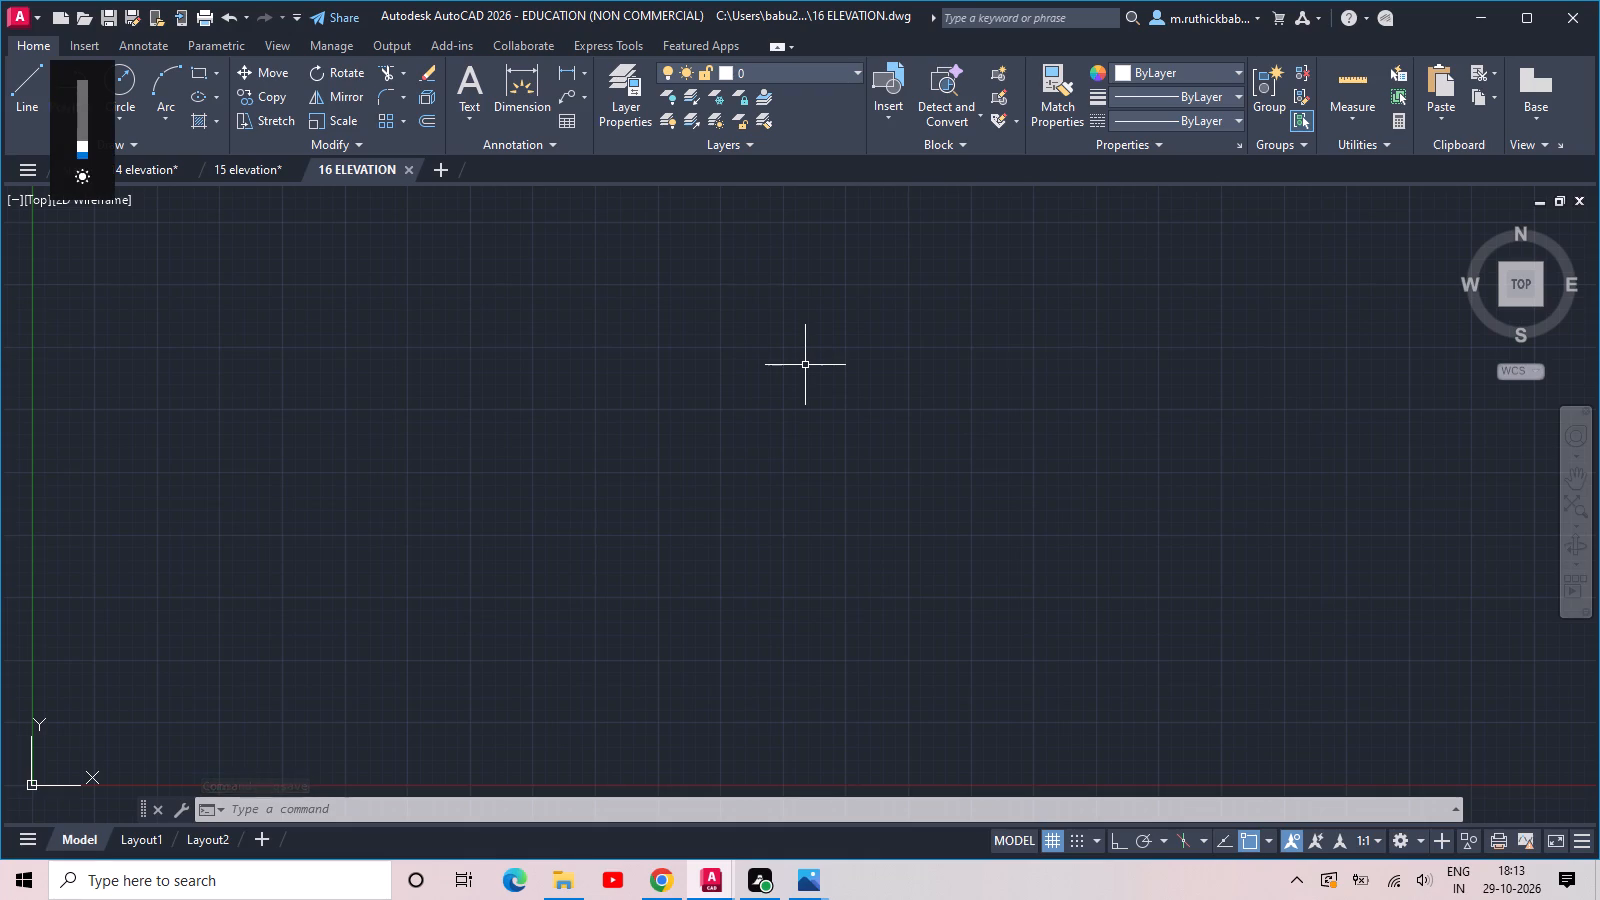
# Configure the drawing units with Engineering length type and 0'-0" length precision.
pyautogui.write('UN')
pyautogui.press('space')
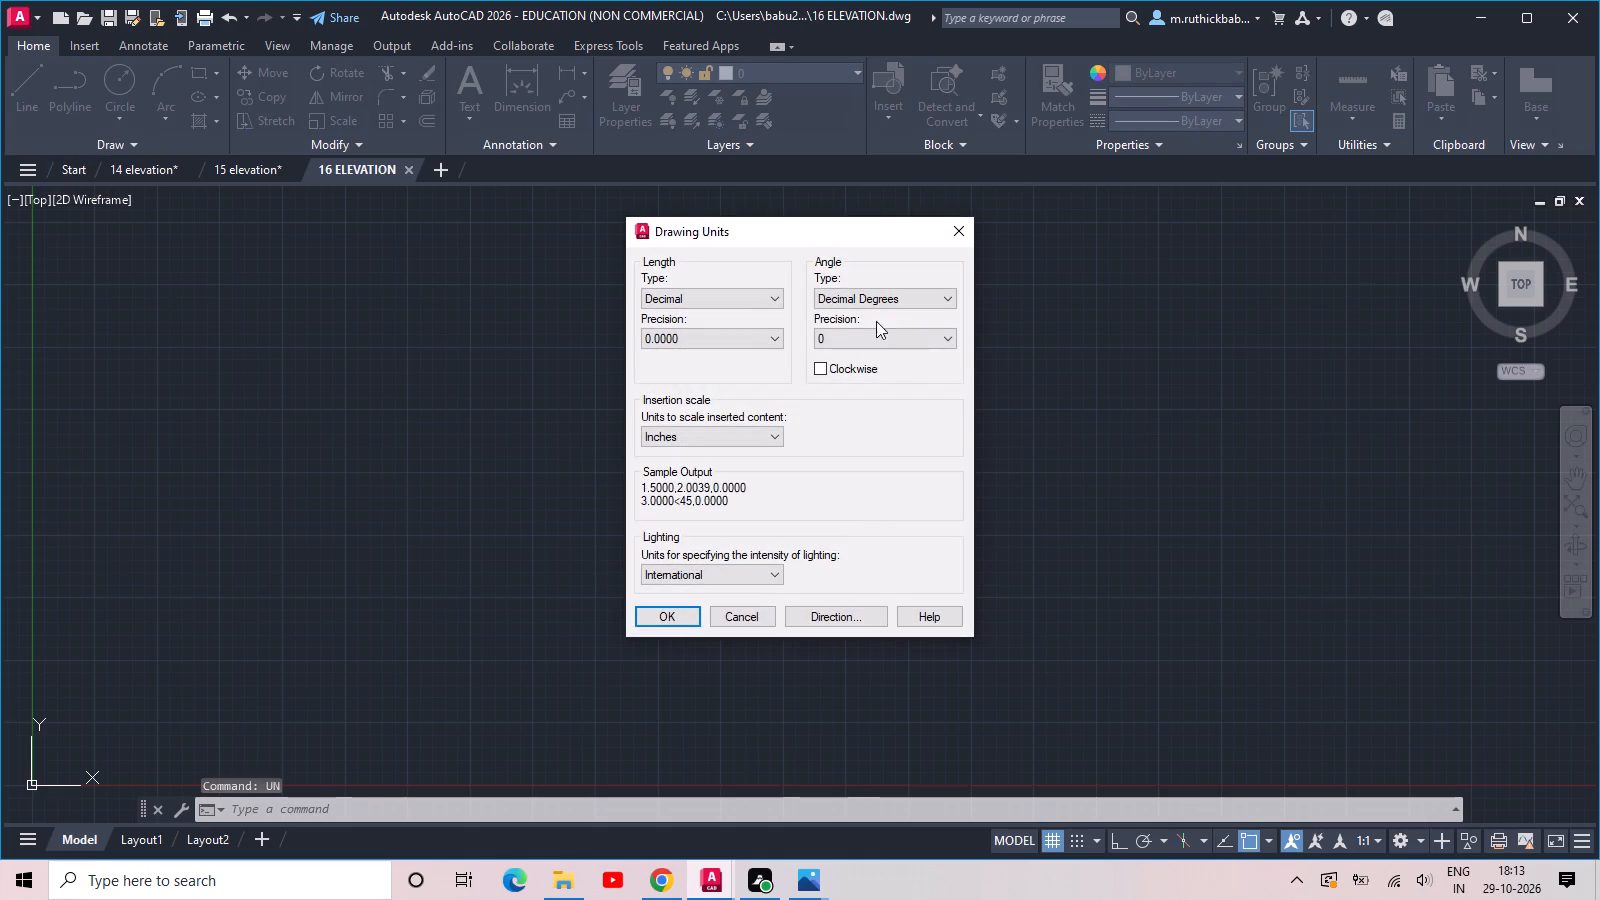
pyautogui.click(743, 298)
pyautogui.click(736, 345)
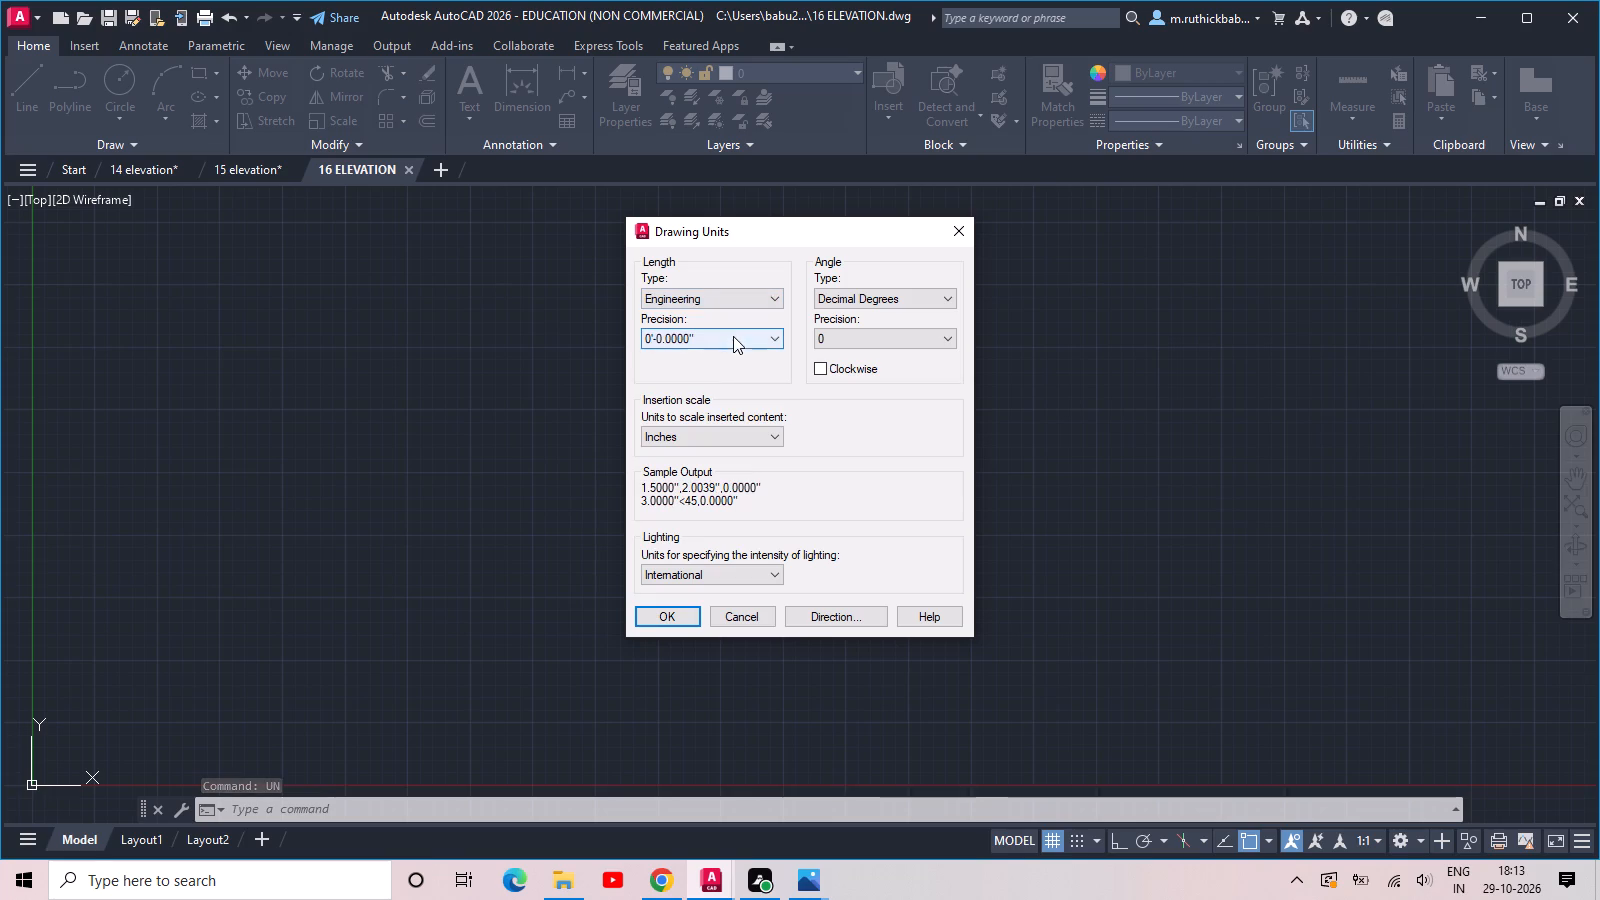
pyautogui.click(732, 333)
pyautogui.click(715, 354)
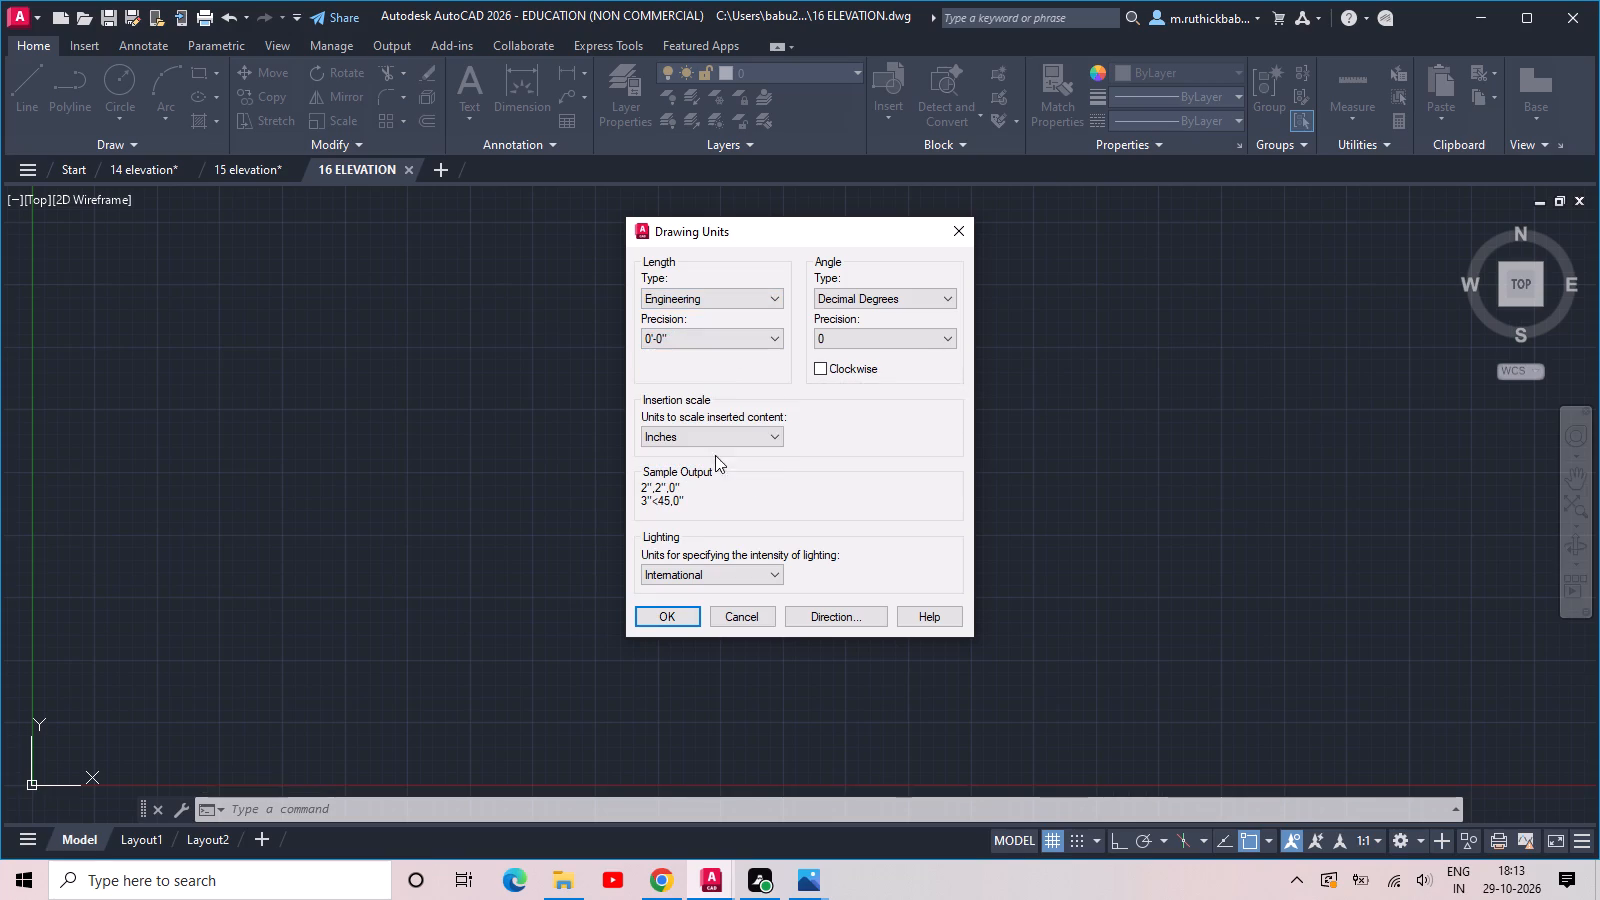
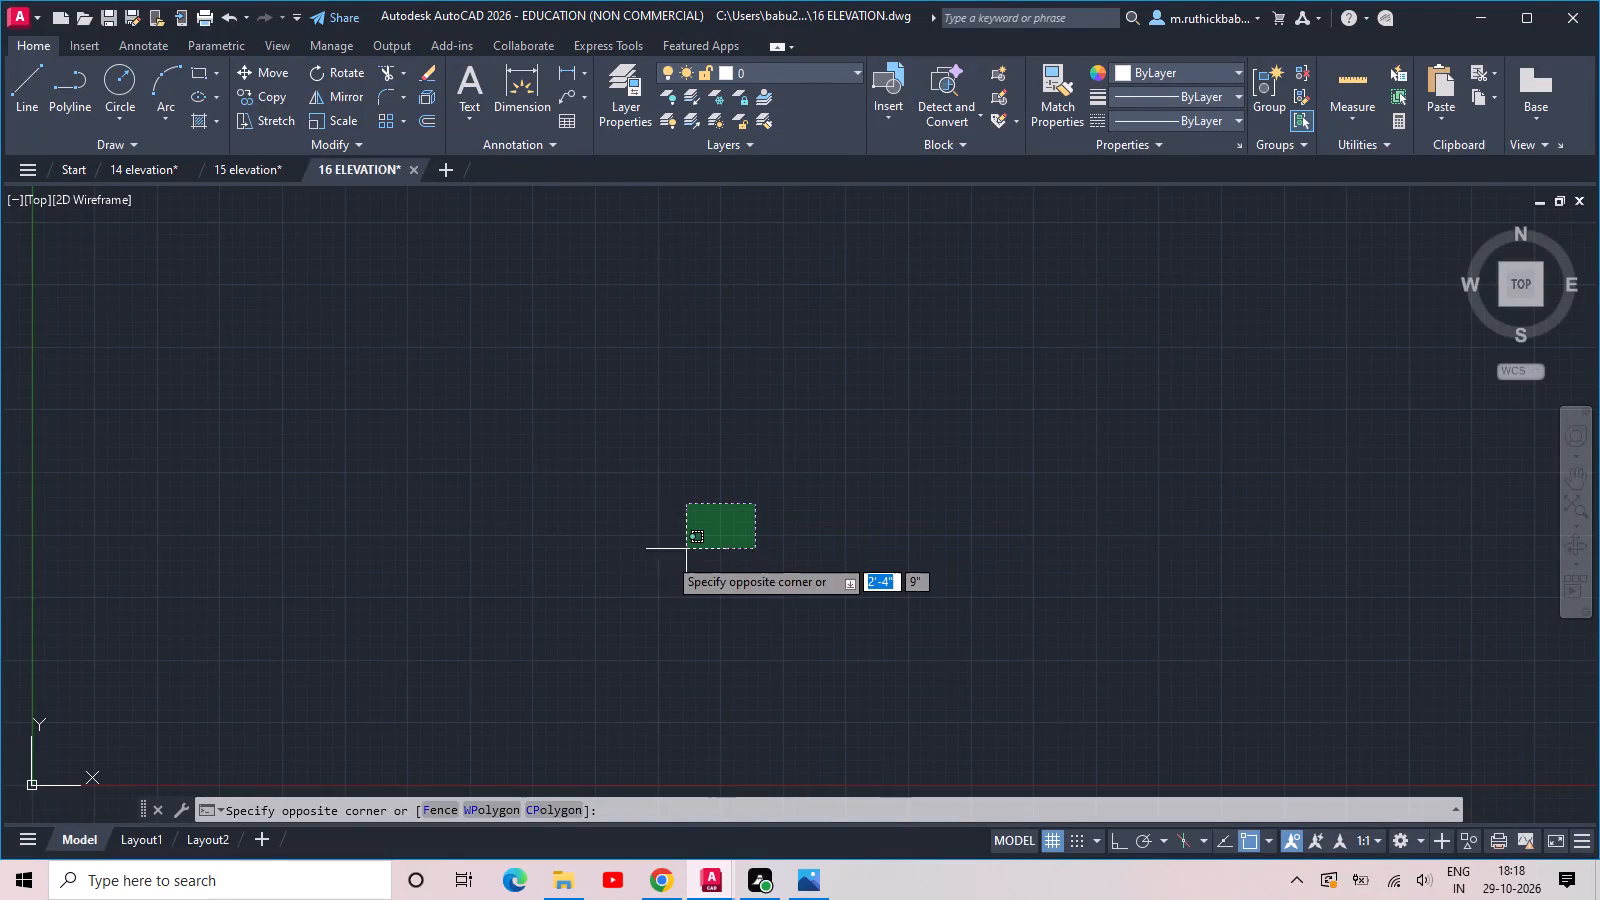
# Save the 16 ELEVATION drawing.
pyautogui.click(681, 548)
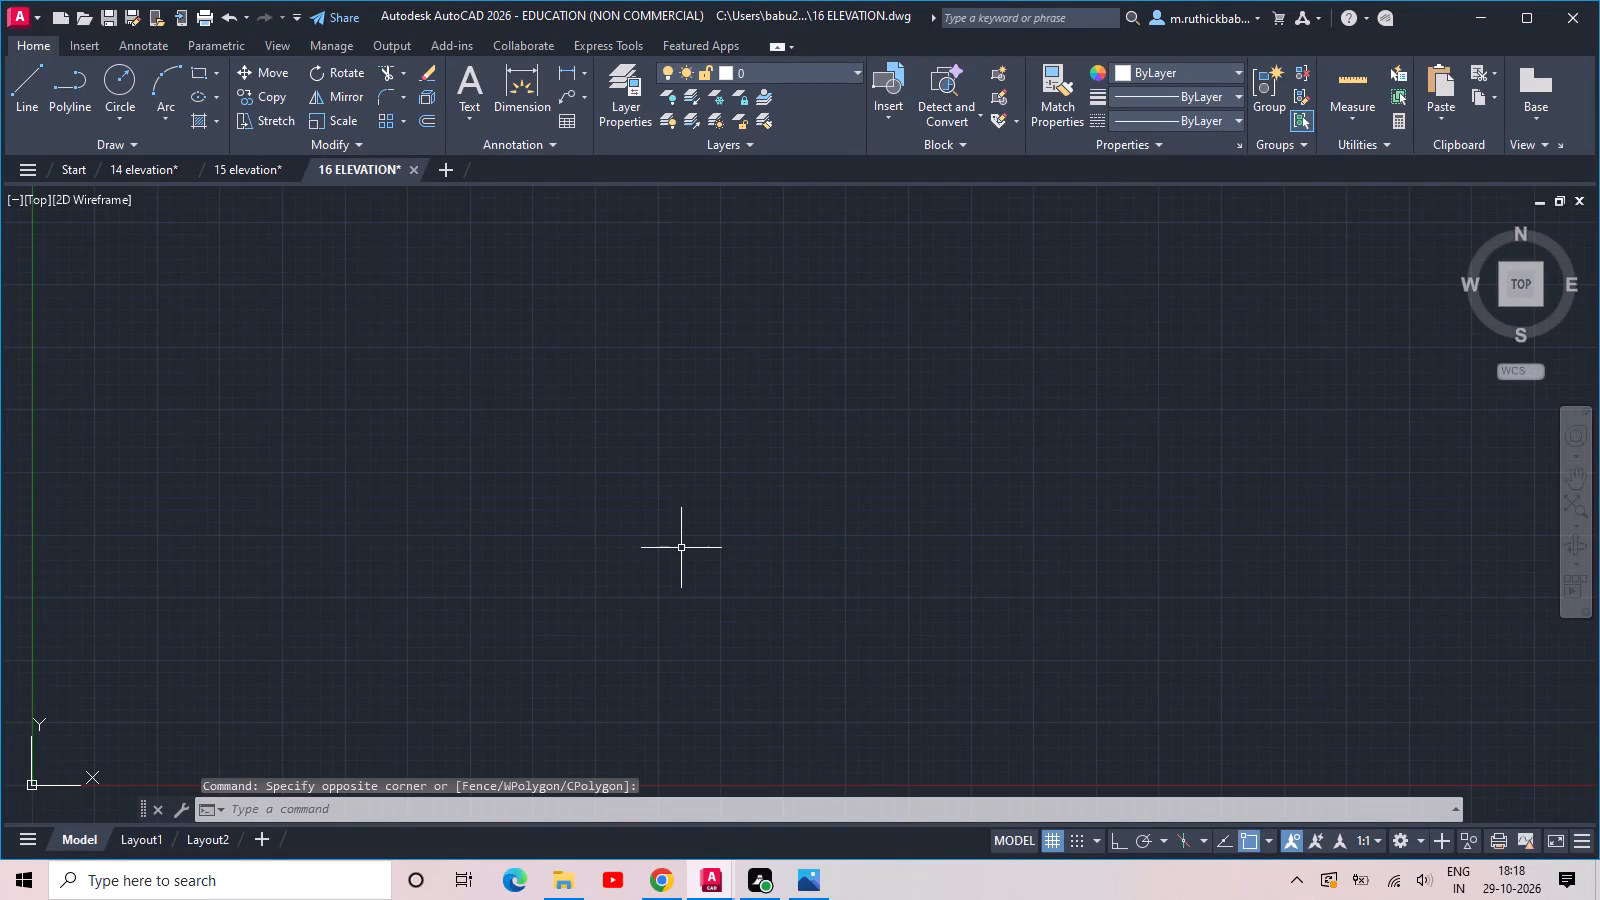
pyautogui.hotkey('ctrl', 's')
# Review the drawing units settings for length and insertion scale.
pyautogui.write('UN')
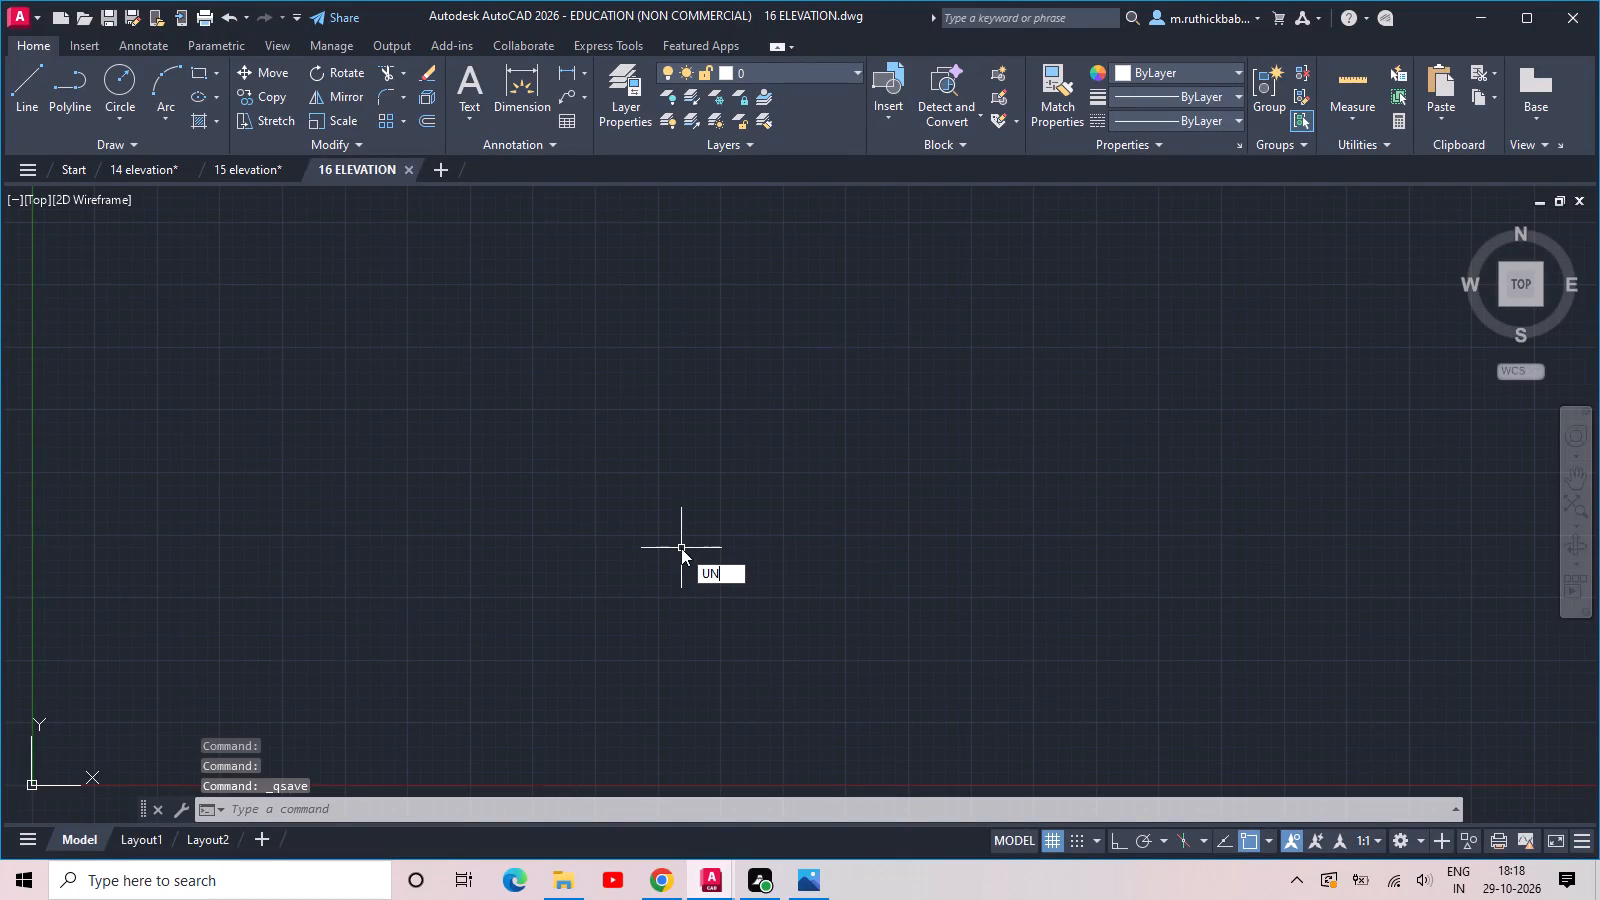
pyautogui.press('space')
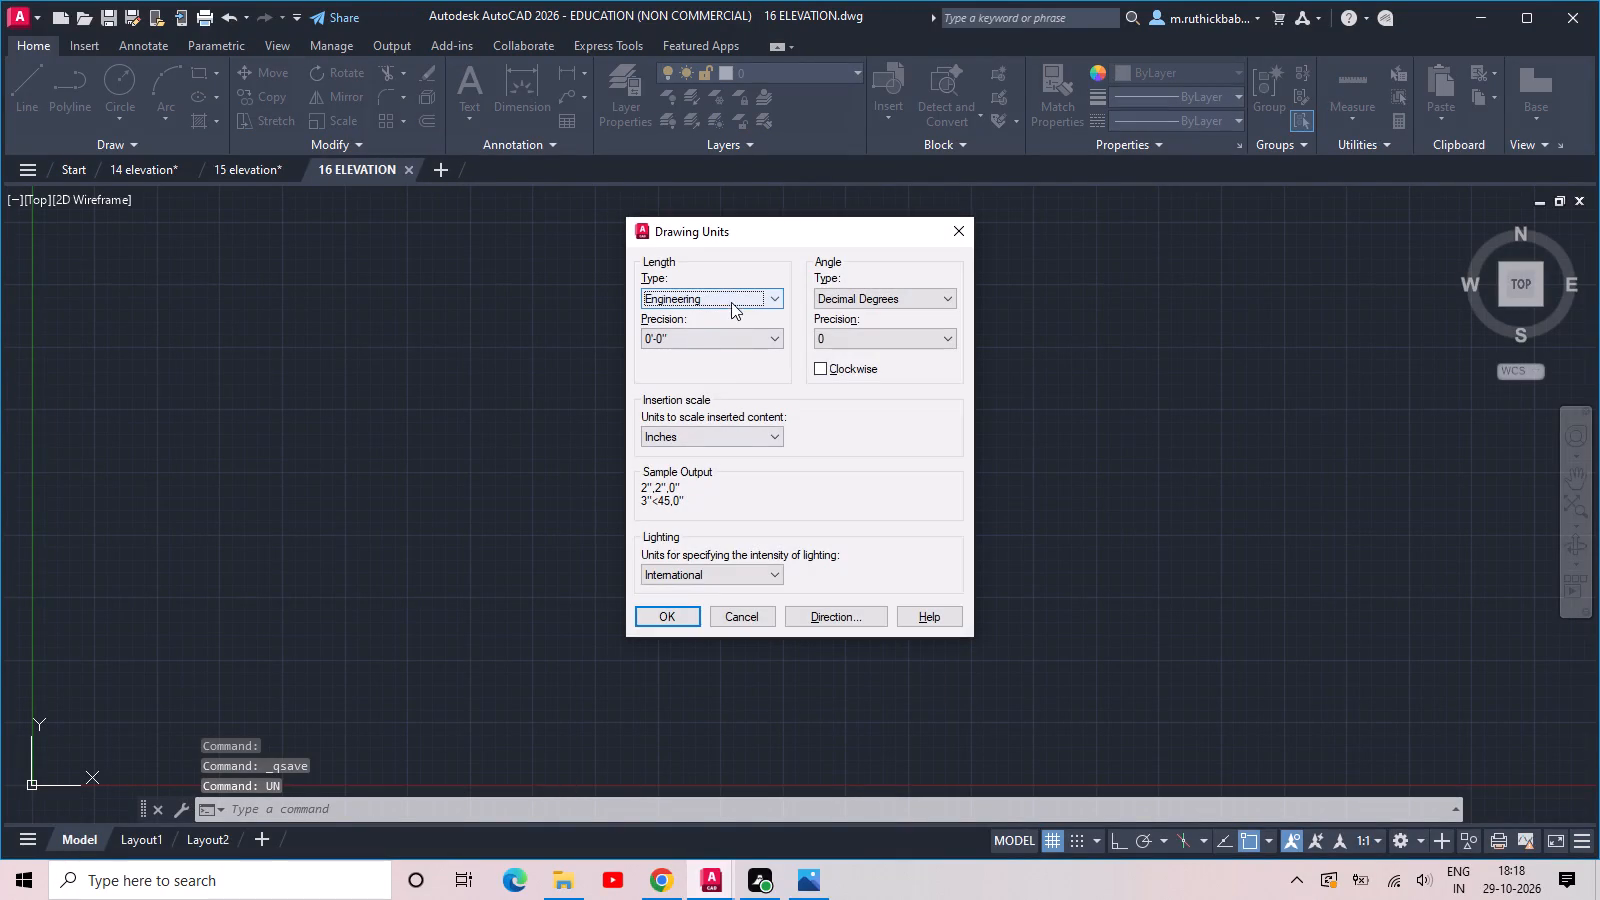
pyautogui.press('space')
pyautogui.click(674, 614)
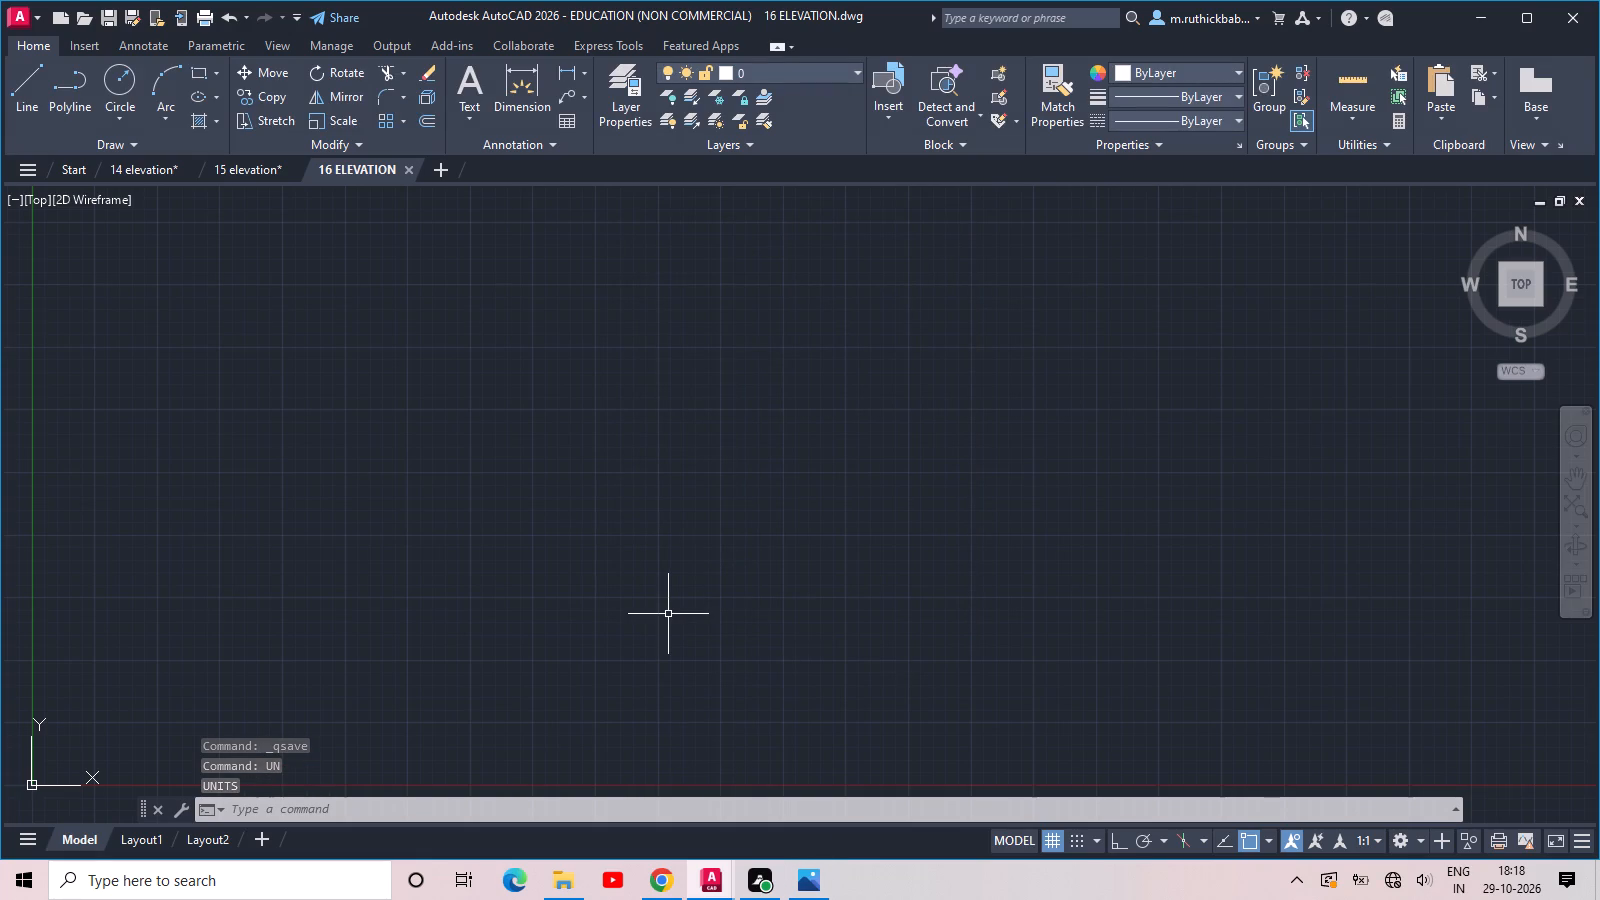
# Draw a rectangle 30' wide by 10' high as the elevation outline.
pyautogui.write('RE')
pyautogui.write('C')
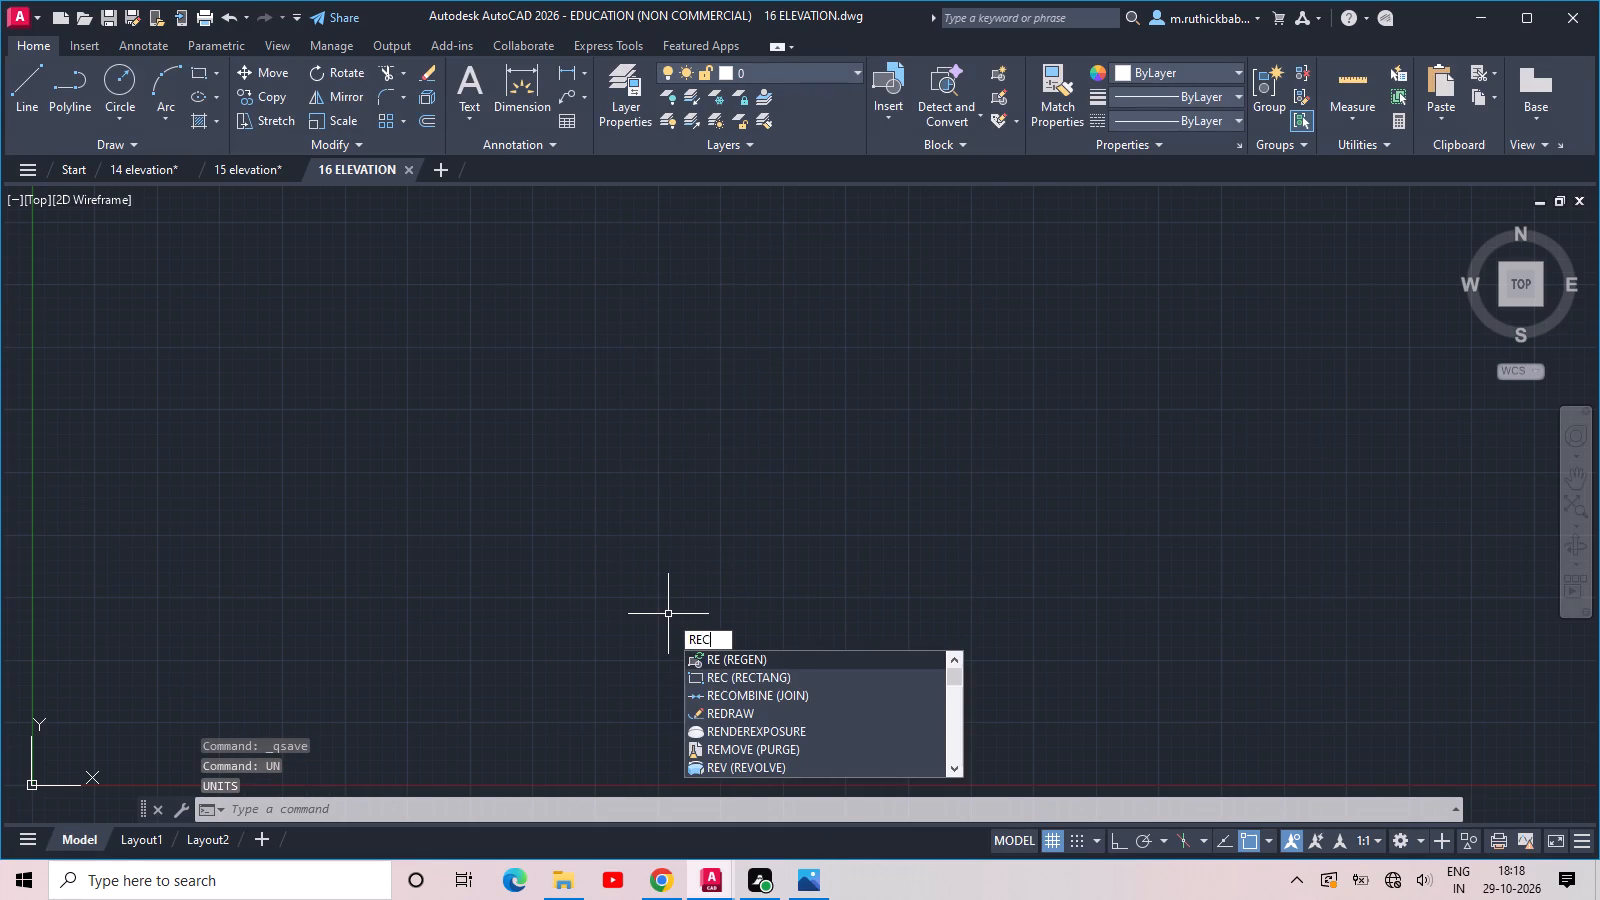
pyautogui.press('space')
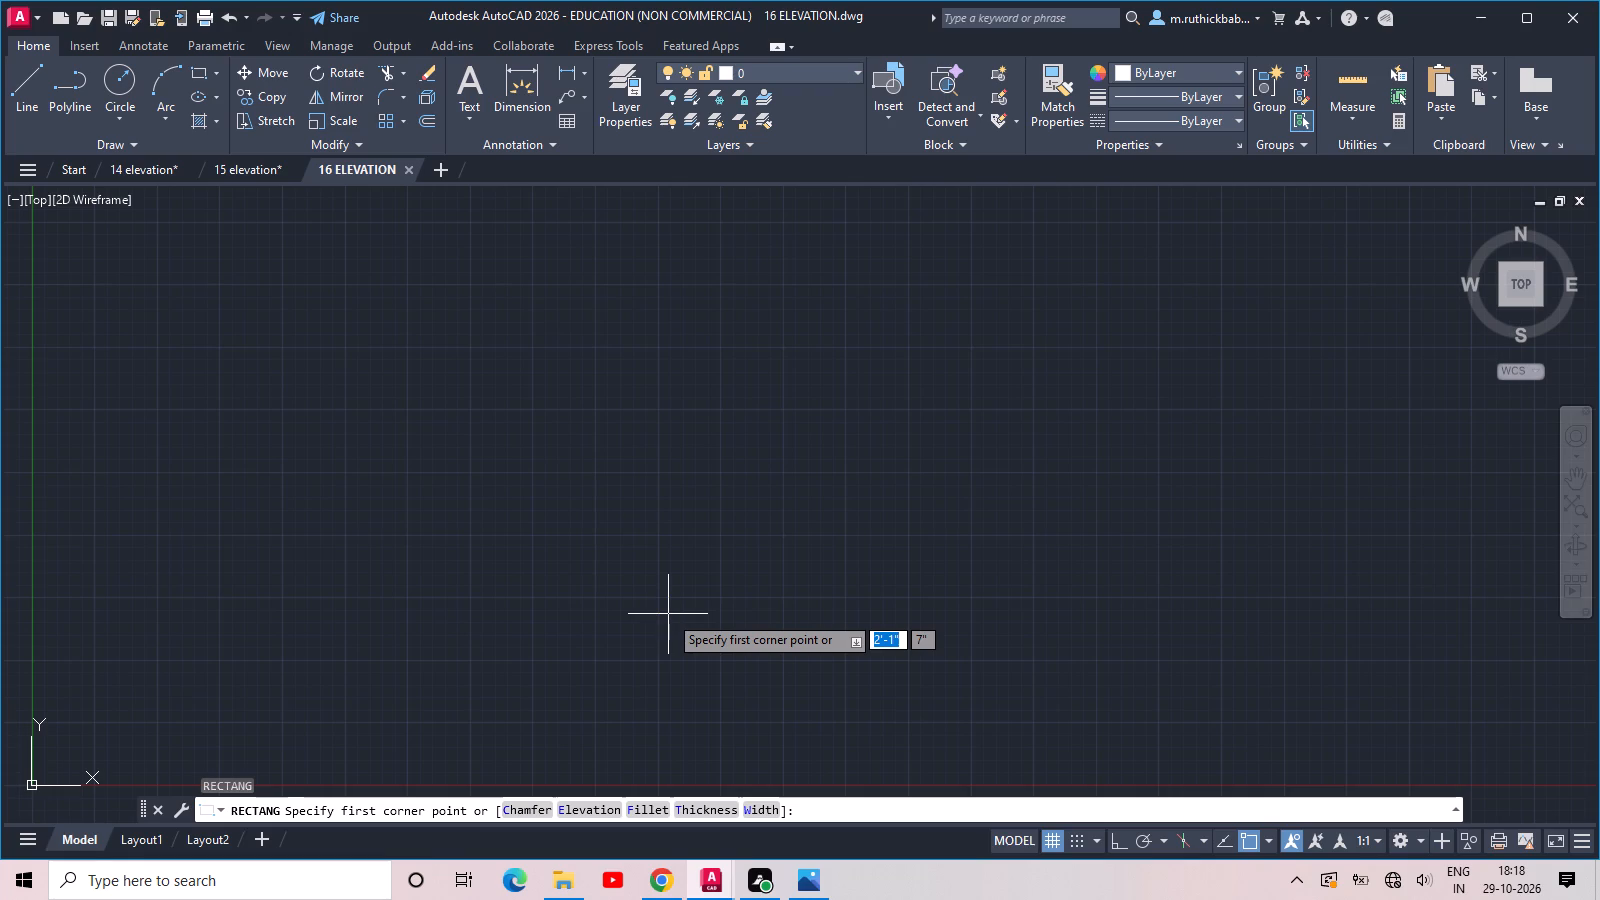
pyautogui.click(417, 637)
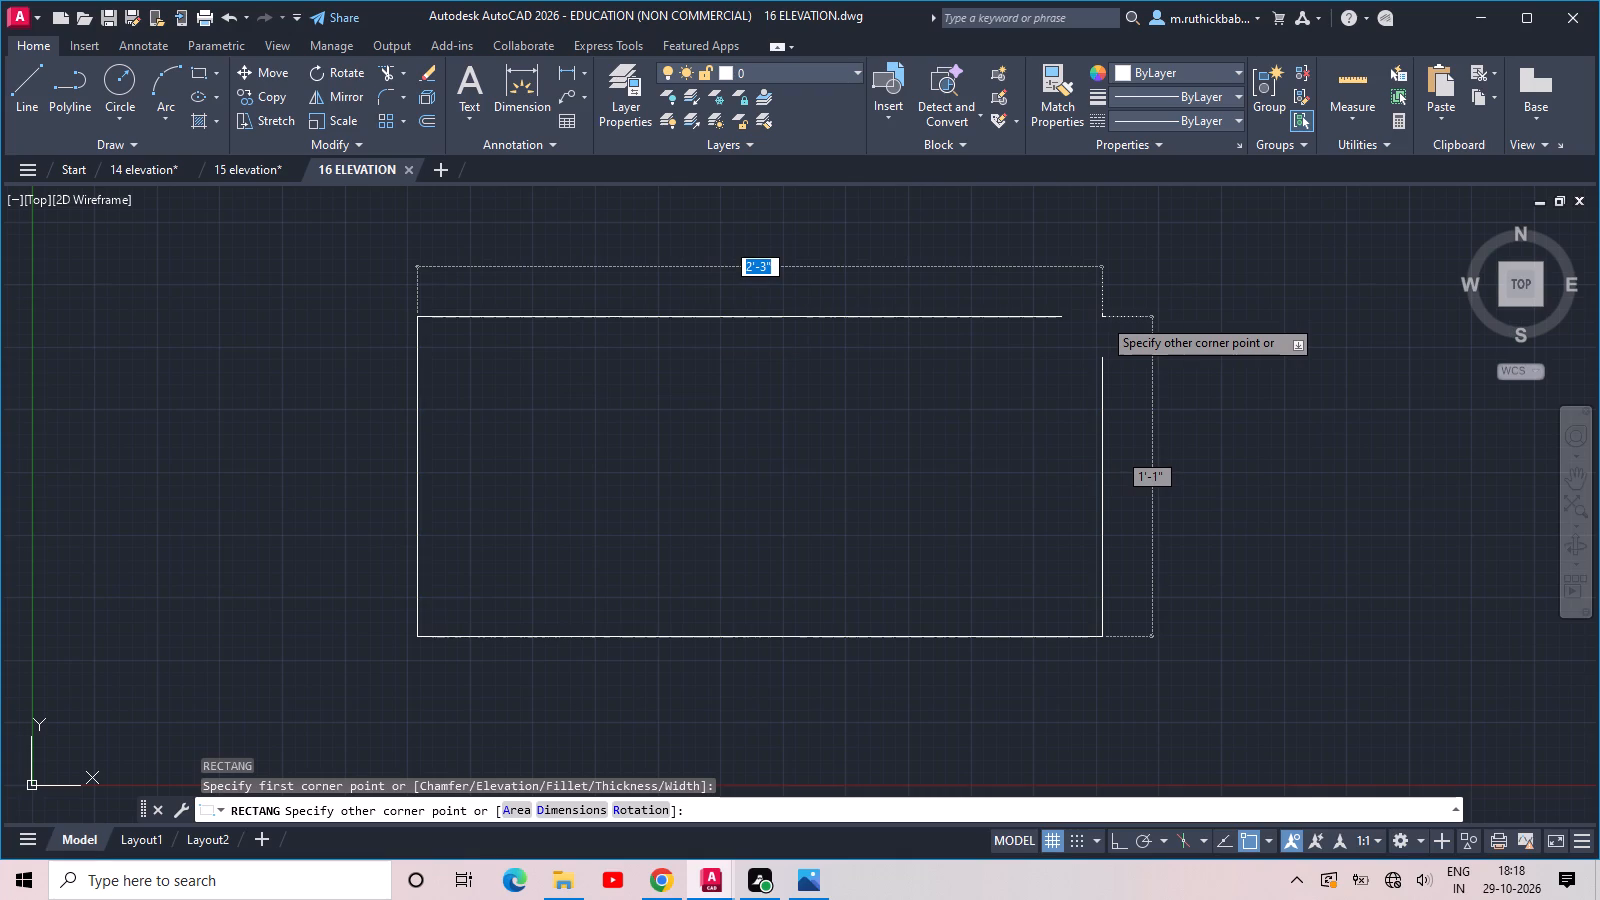
pyautogui.write("20'")
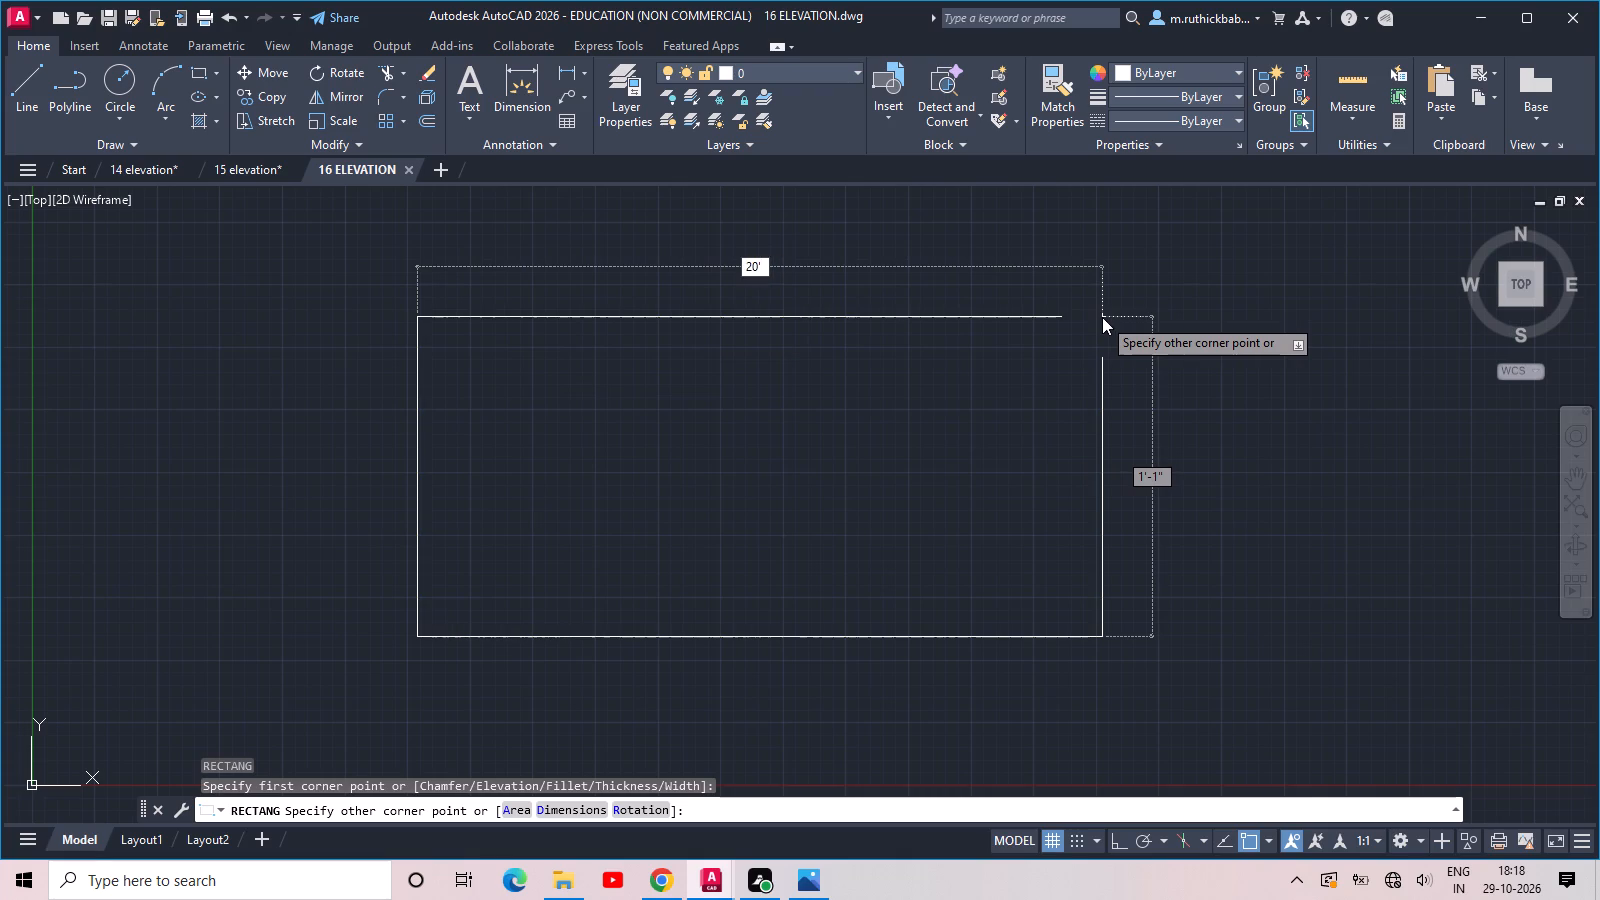
pyautogui.press('BackSpace')
pyautogui.press('BackSpace')
pyautogui.press('BackSpace')
pyautogui.write("30'")
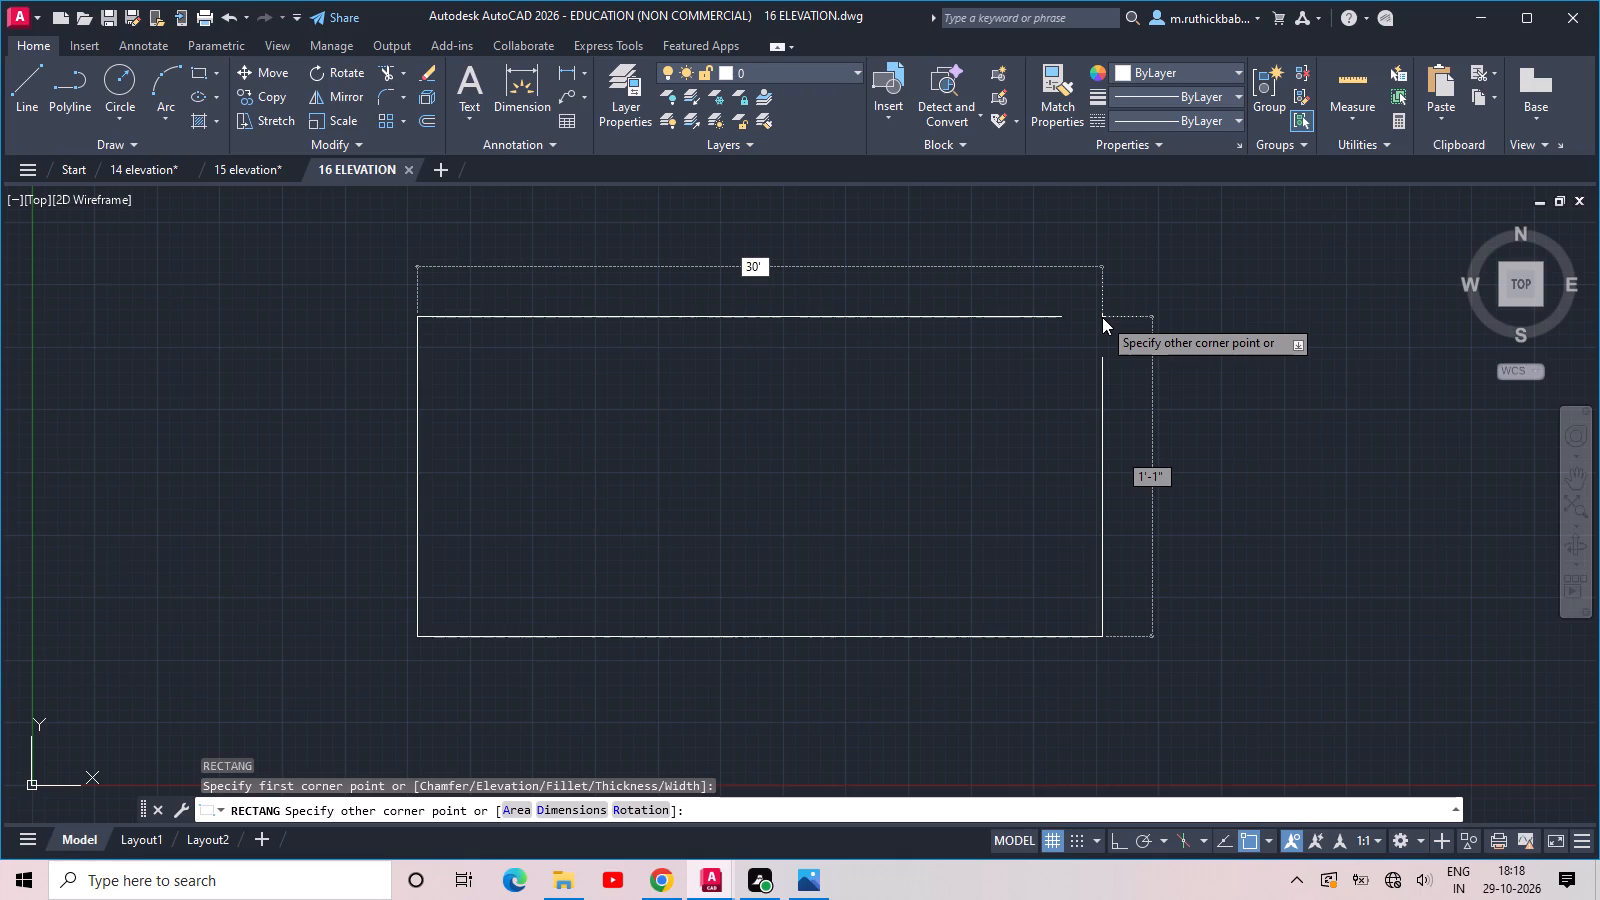
pyautogui.press('Tab')
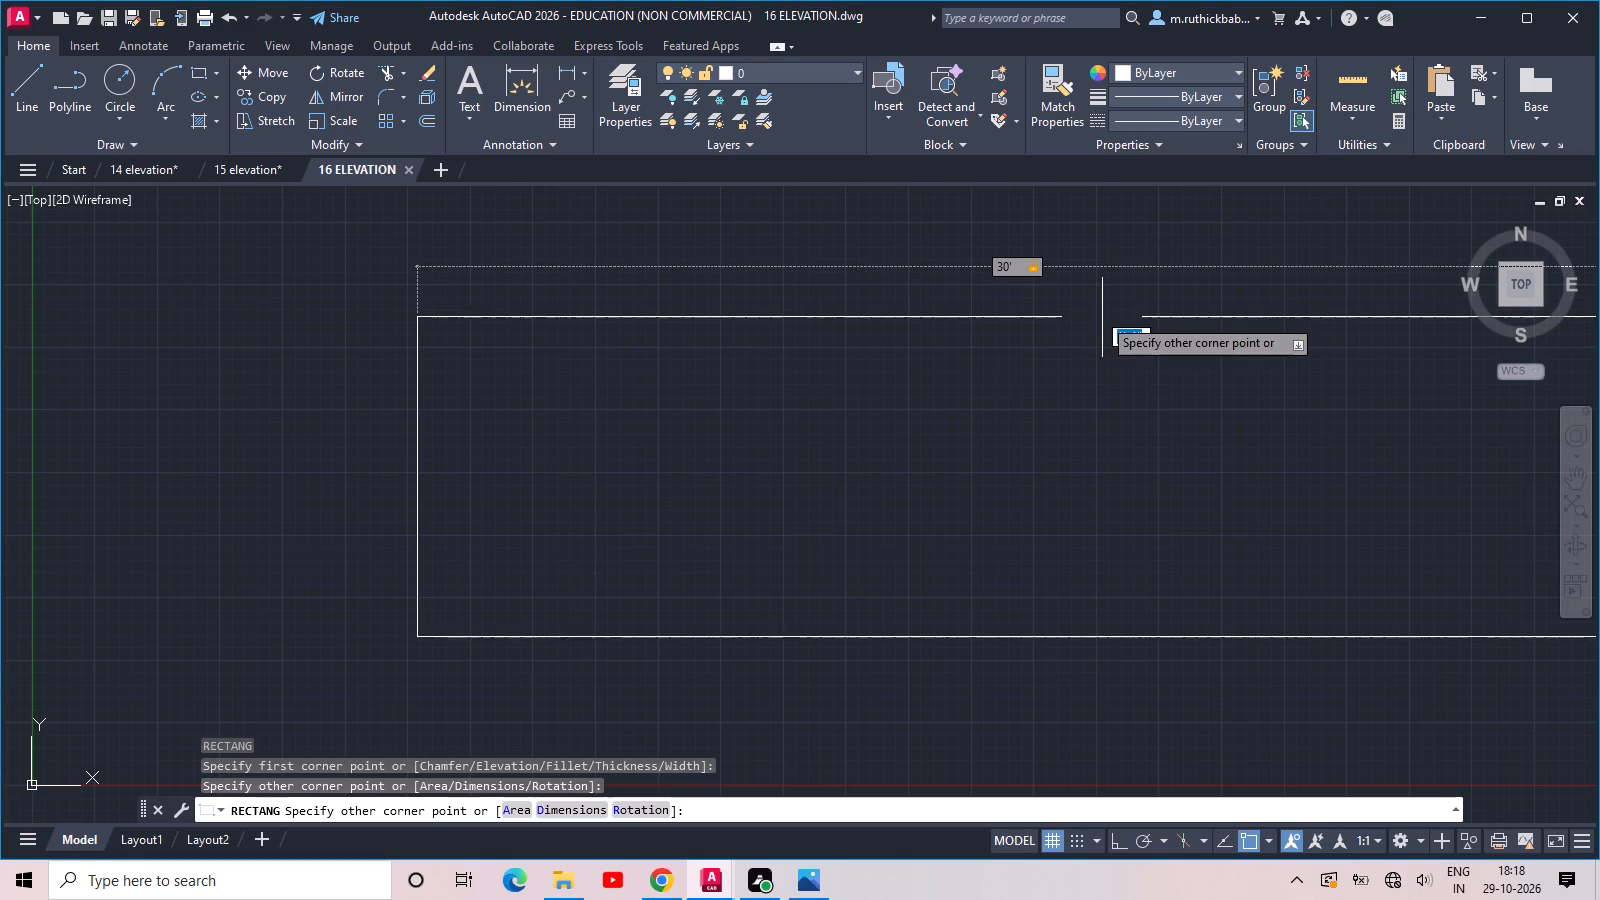
pyautogui.write("10'")
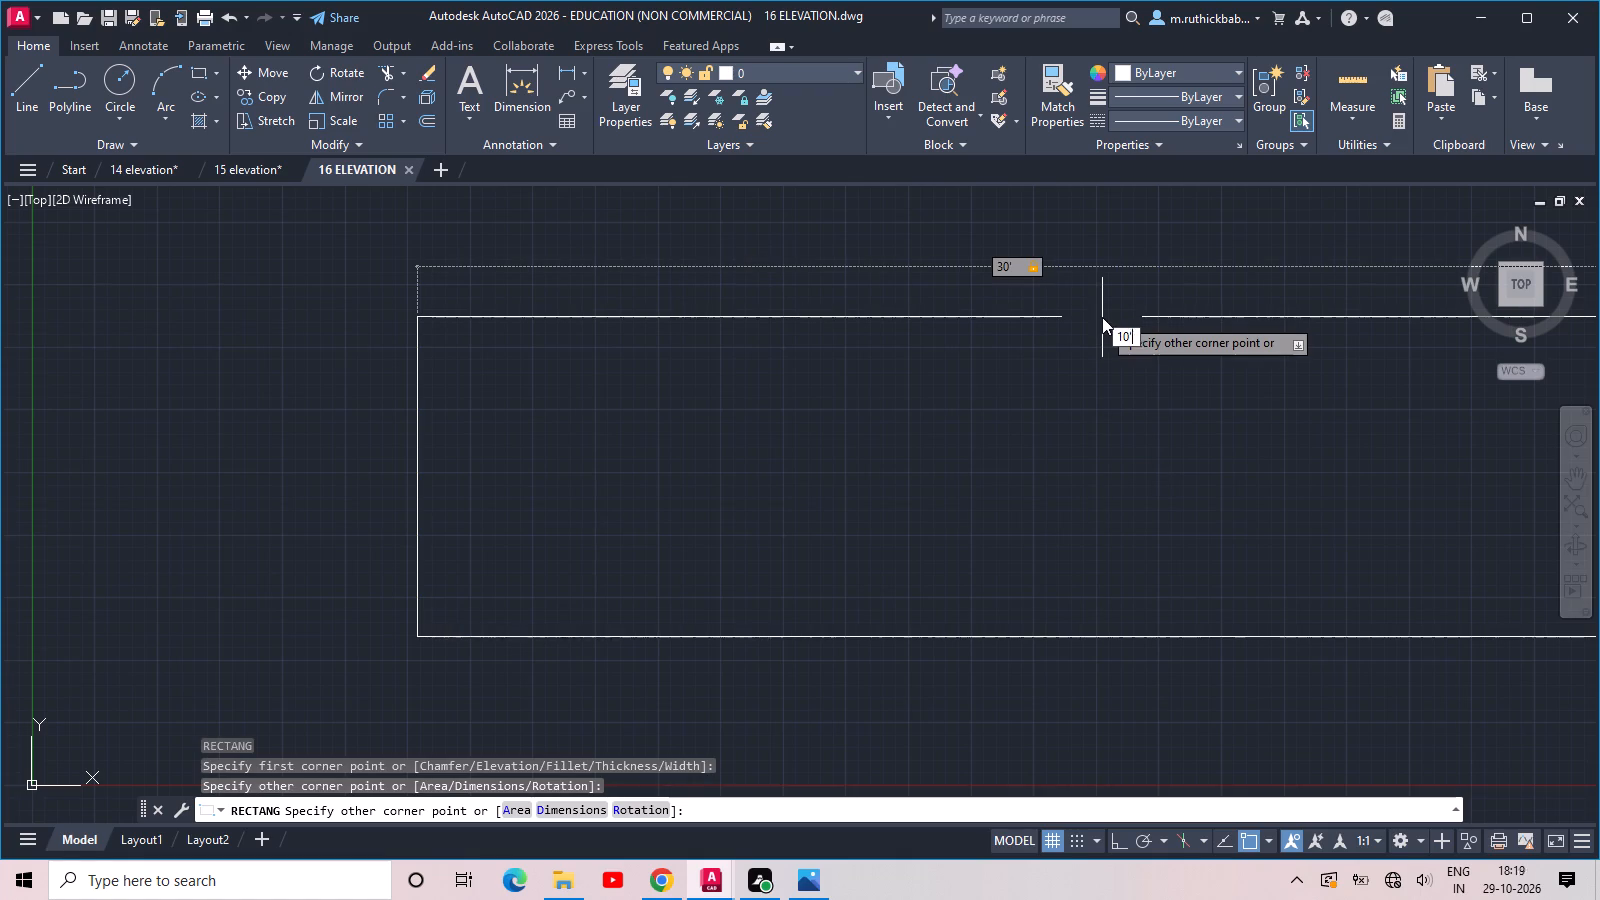
pyautogui.press('Return')
# Move the UCS origin clear of the rectangle, further out from its lower-left corner.
pyautogui.scroll(-4, 1101, 317)
pyautogui.moveTo(1119, 333); pyautogui.dragTo(420, 662, button='middle')
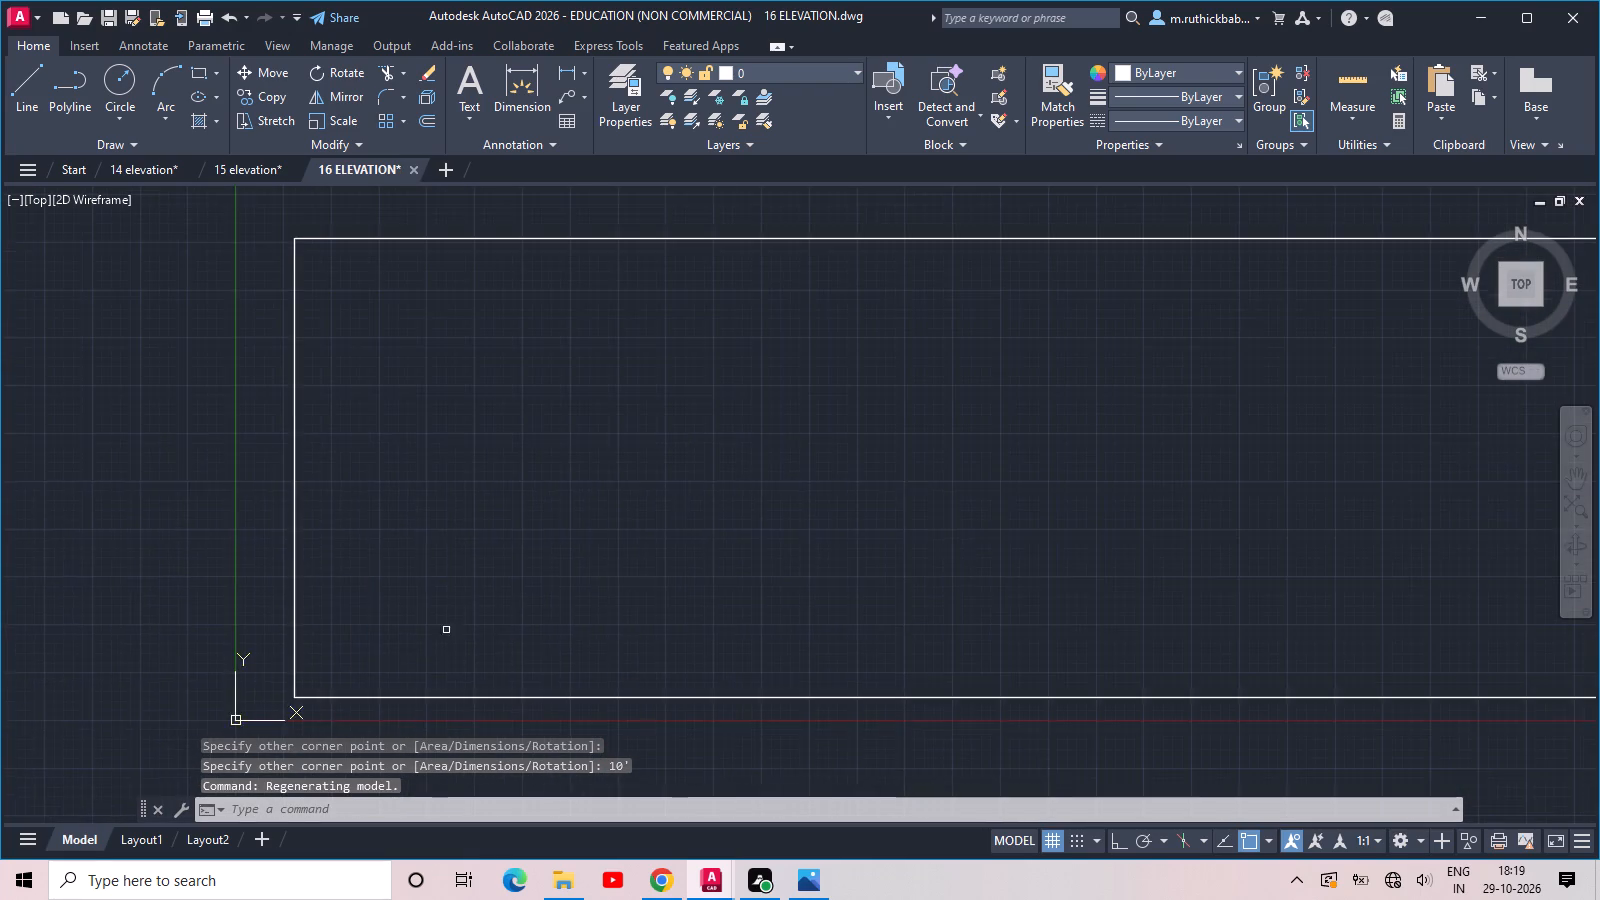
pyautogui.scroll(-2, 498, 584)
pyautogui.click(425, 651)
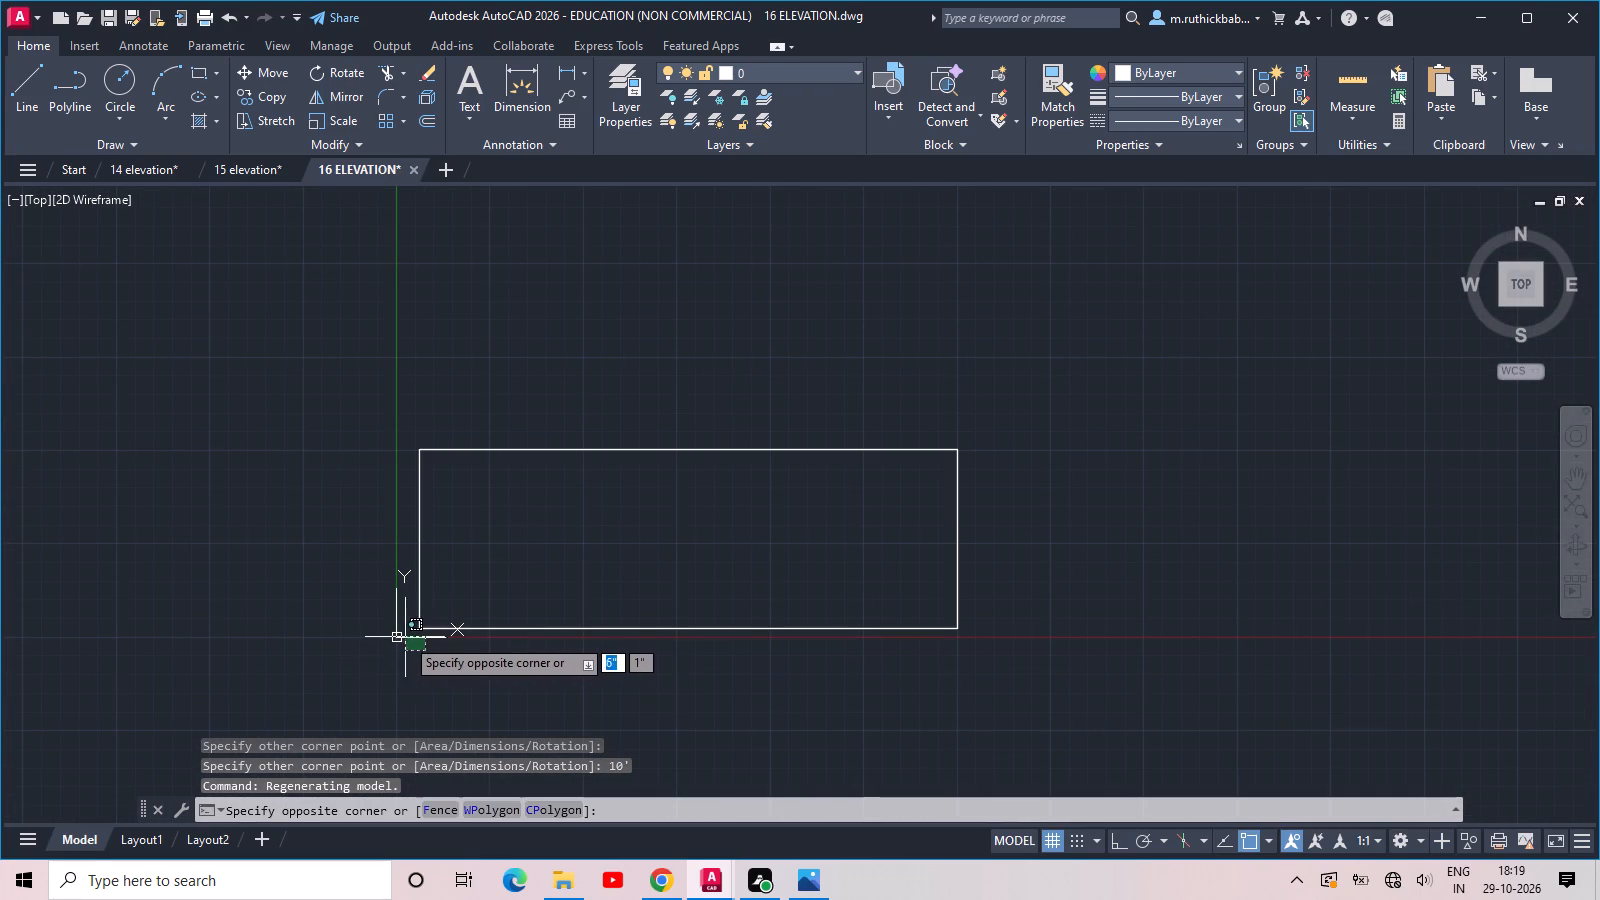
pyautogui.click(399, 637)
pyautogui.click(403, 634)
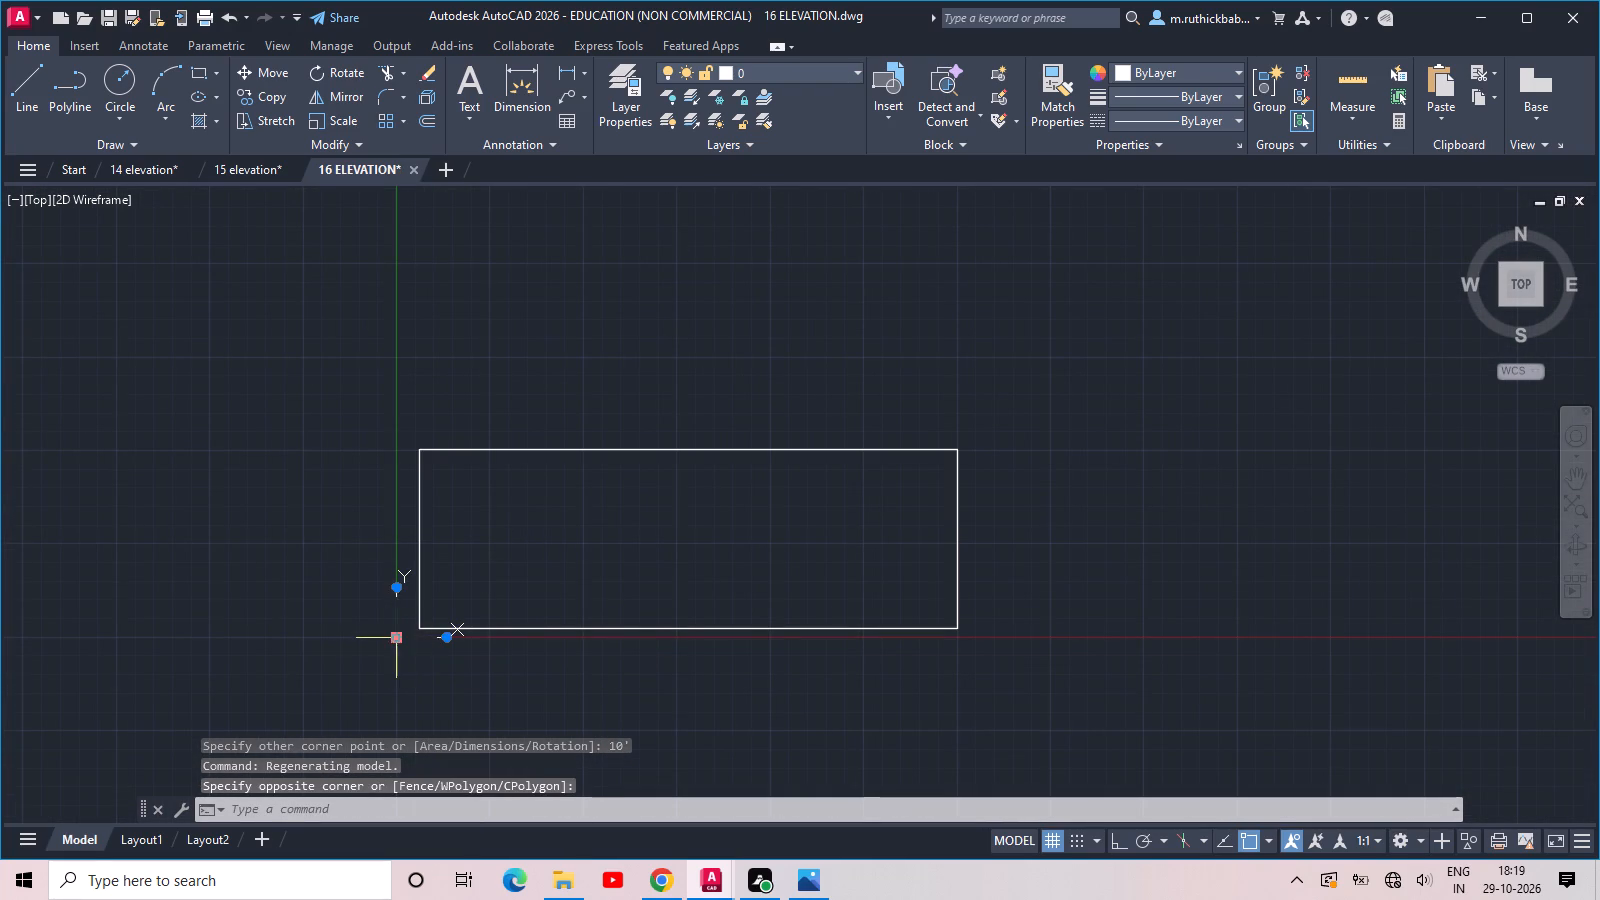
pyautogui.click(396, 636)
pyautogui.click(144, 672)
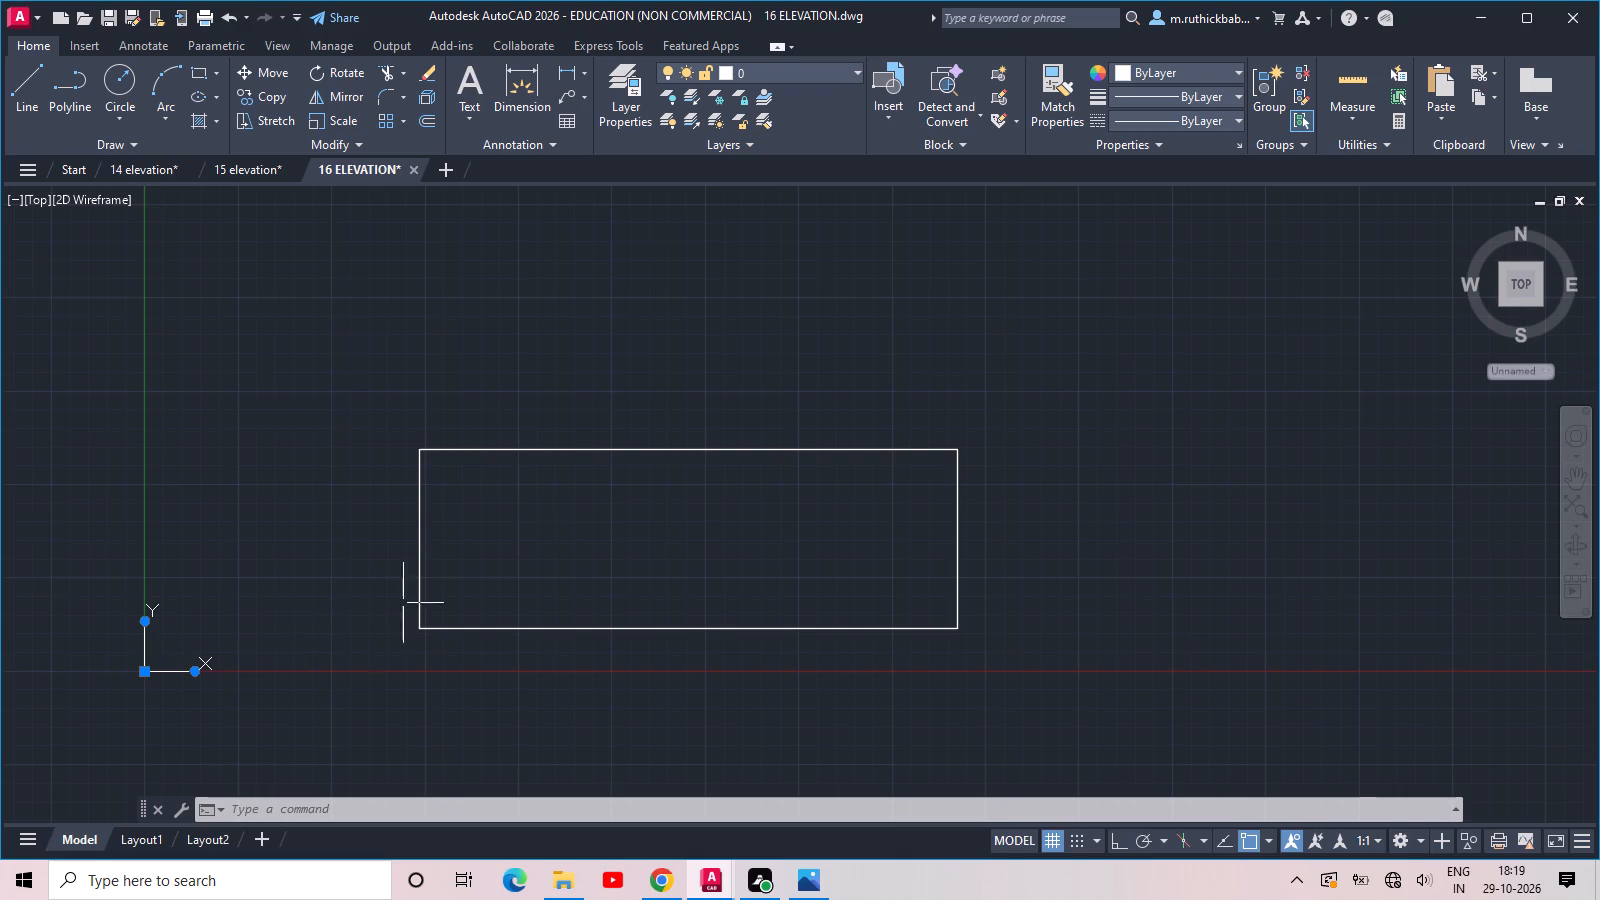
# Explode the 30' by 10' rectangle into separate lines.
pyautogui.scroll(2, 530, 571)
pyautogui.scroll(-1, 530, 571)
pyautogui.moveTo(506, 566); pyautogui.dragTo(491, 562)
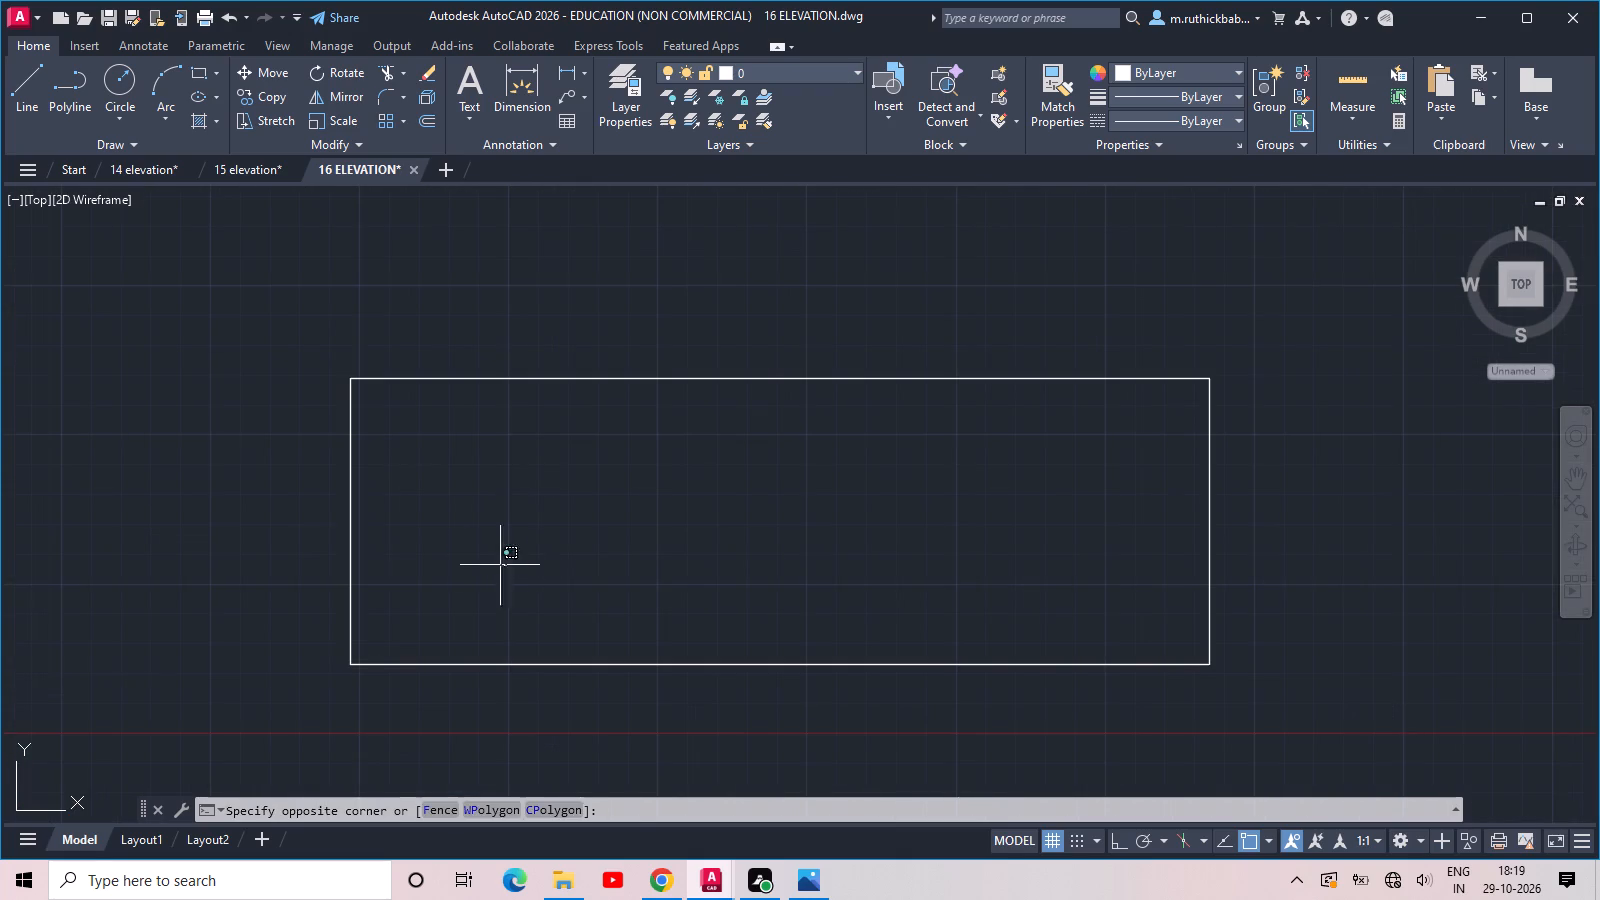
pyautogui.moveTo(491, 562); pyautogui.dragTo(450, 550)
pyautogui.click(308, 462)
pyautogui.write('X O9XX')
pyautogui.press('space')
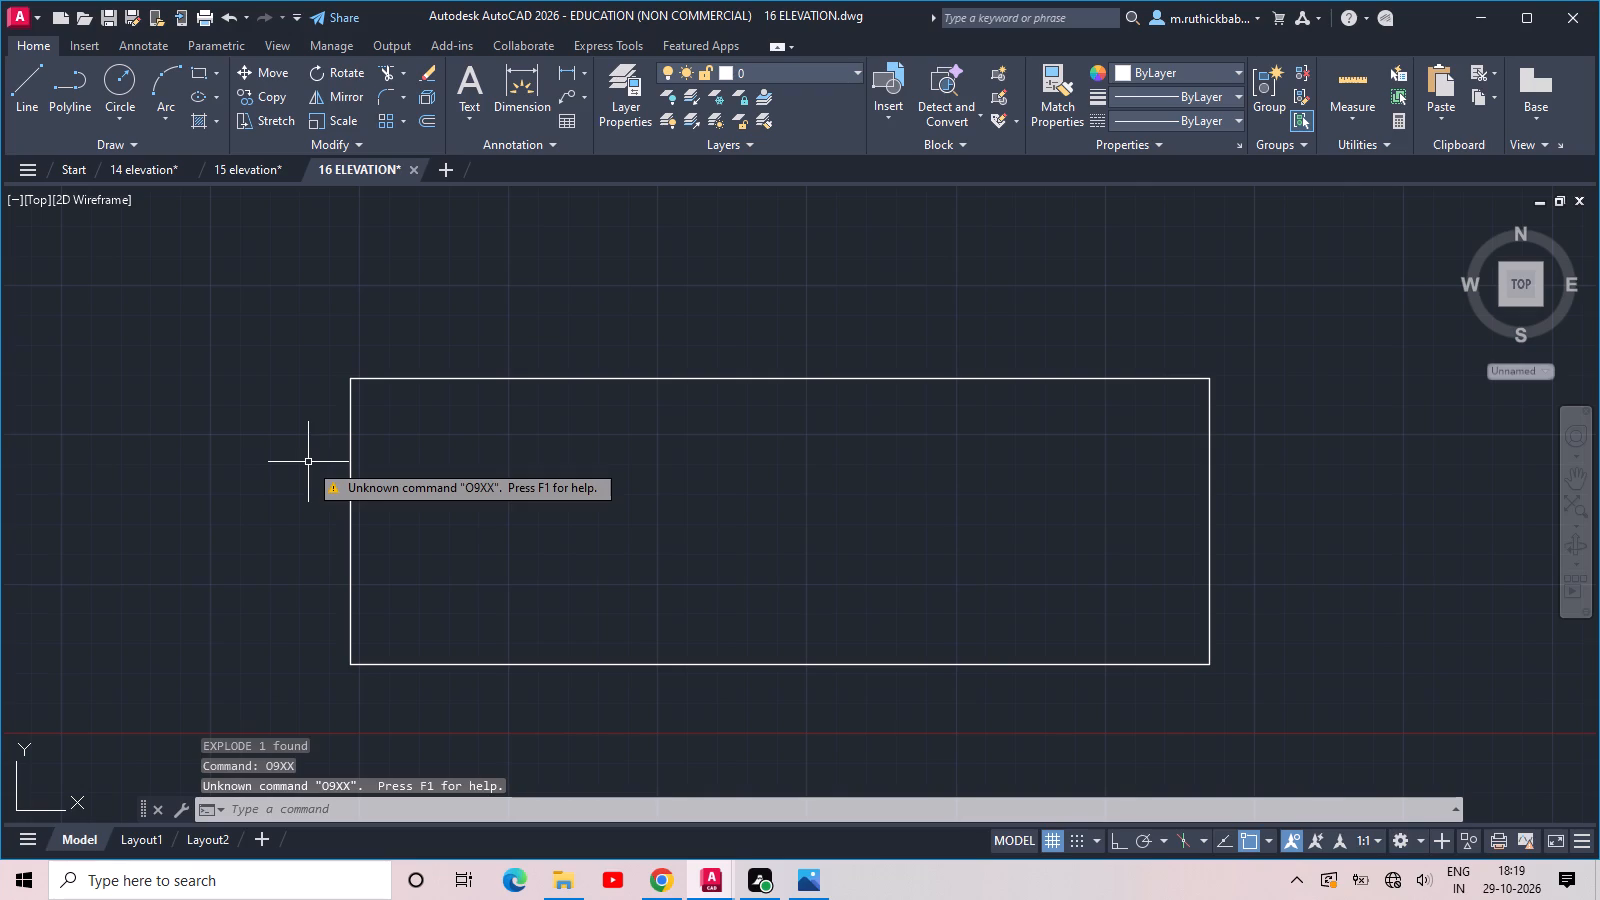
pyautogui.press('Escape')
pyautogui.press('Escape')
# Offset the outline's left vertical edge 10' inward to create a dividing line.
pyautogui.click(374, 491)
pyautogui.click(313, 449)
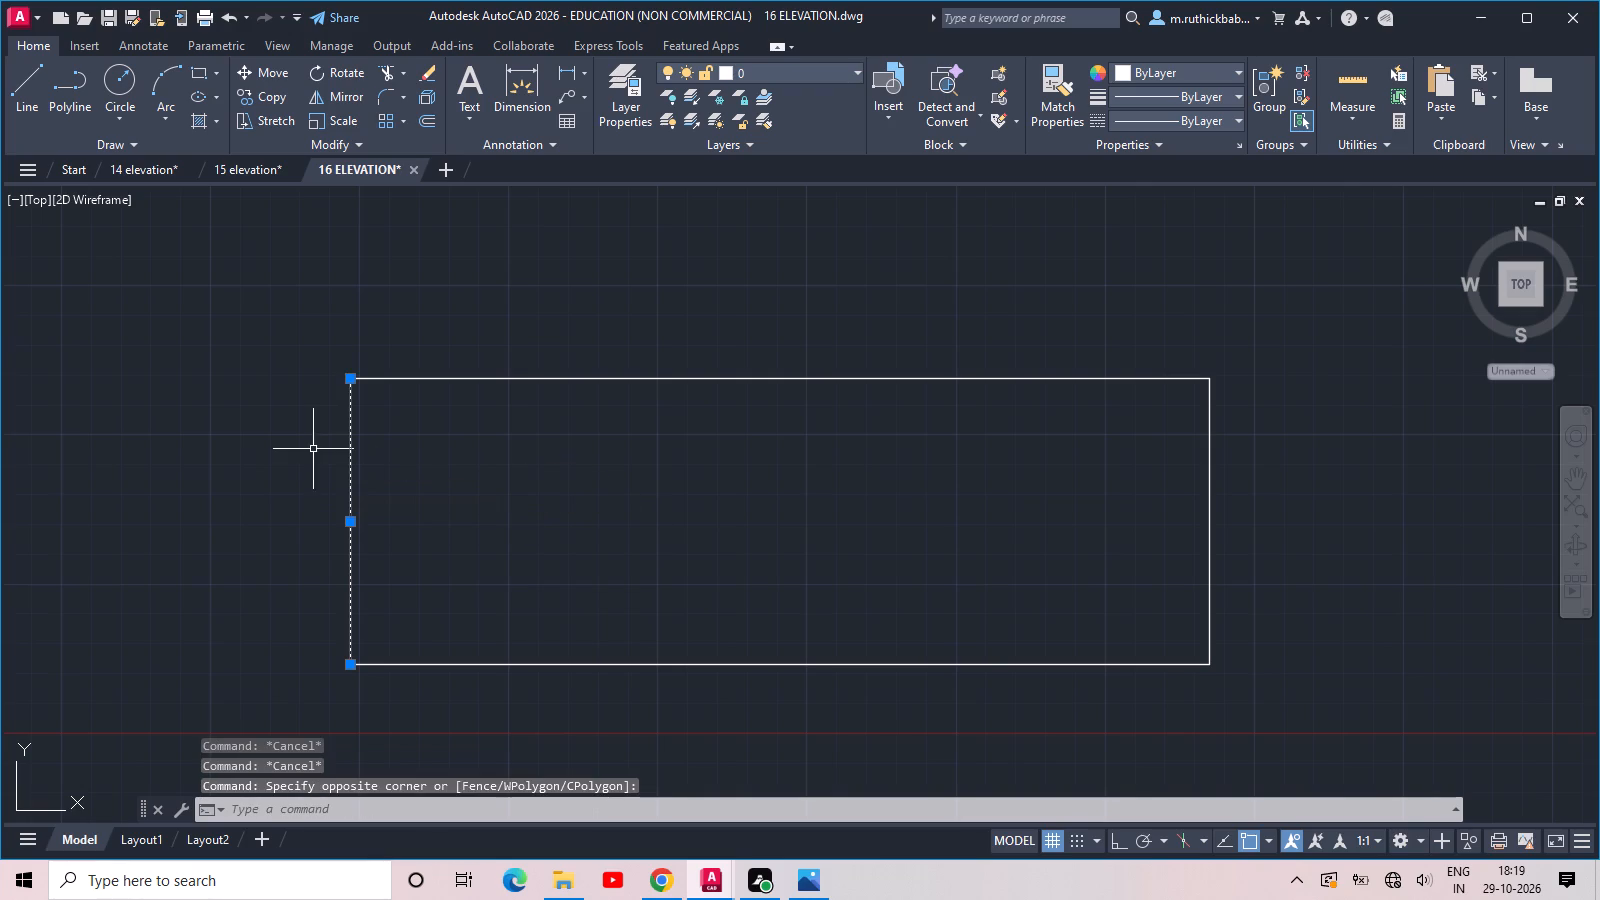
pyautogui.press('Escape')
pyautogui.press('Escape')
pyautogui.press('o')
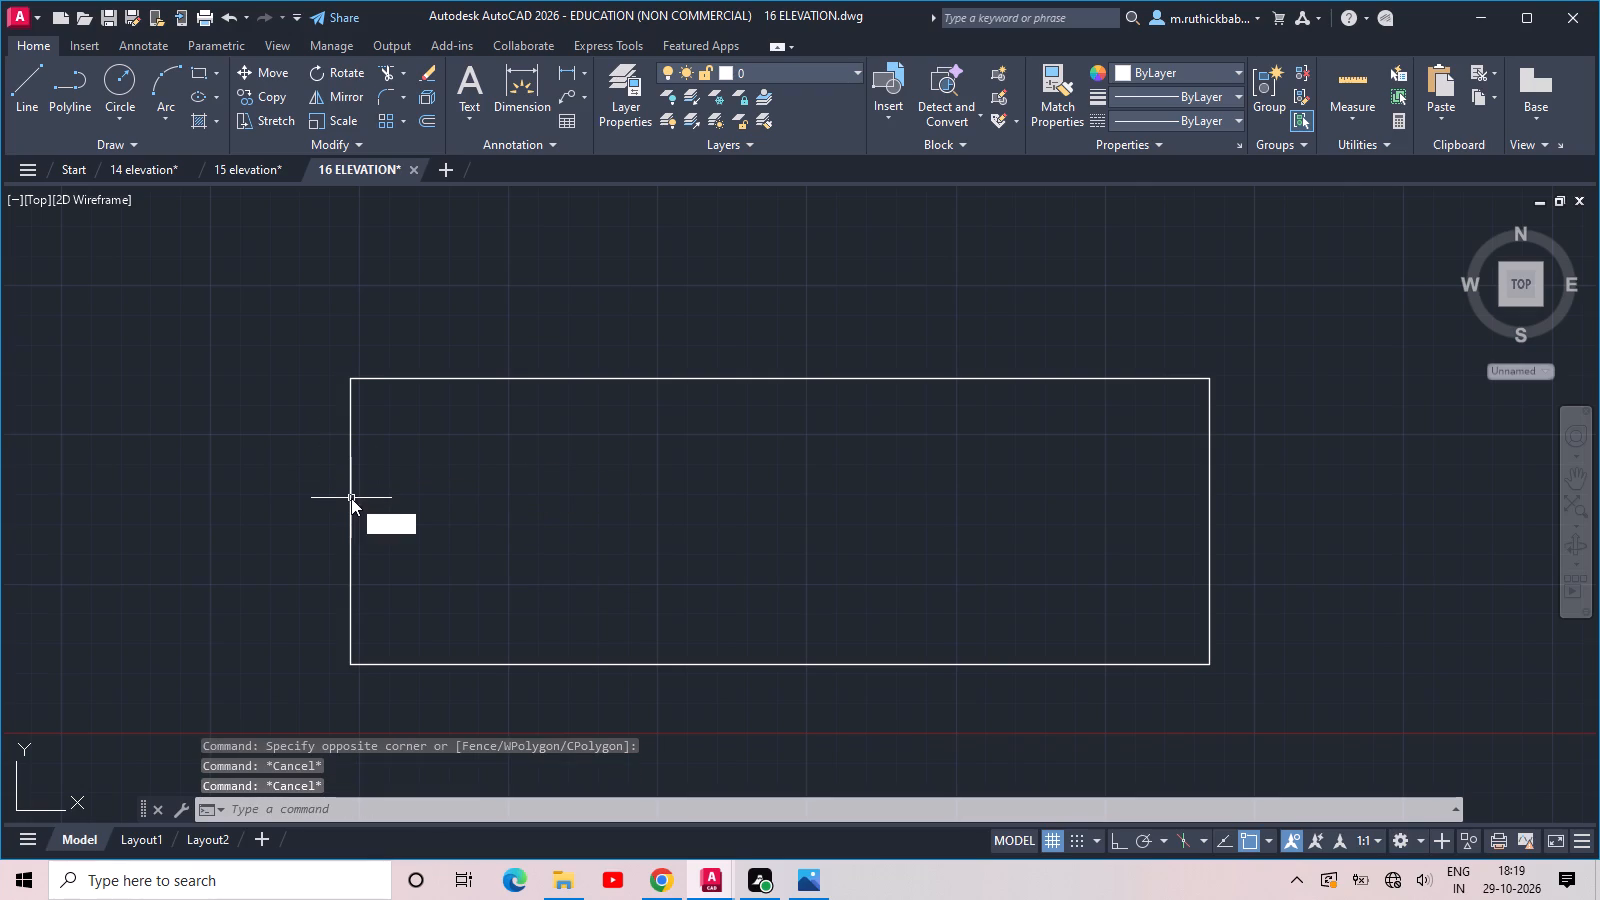
pyautogui.write('FF')
pyautogui.press('space')
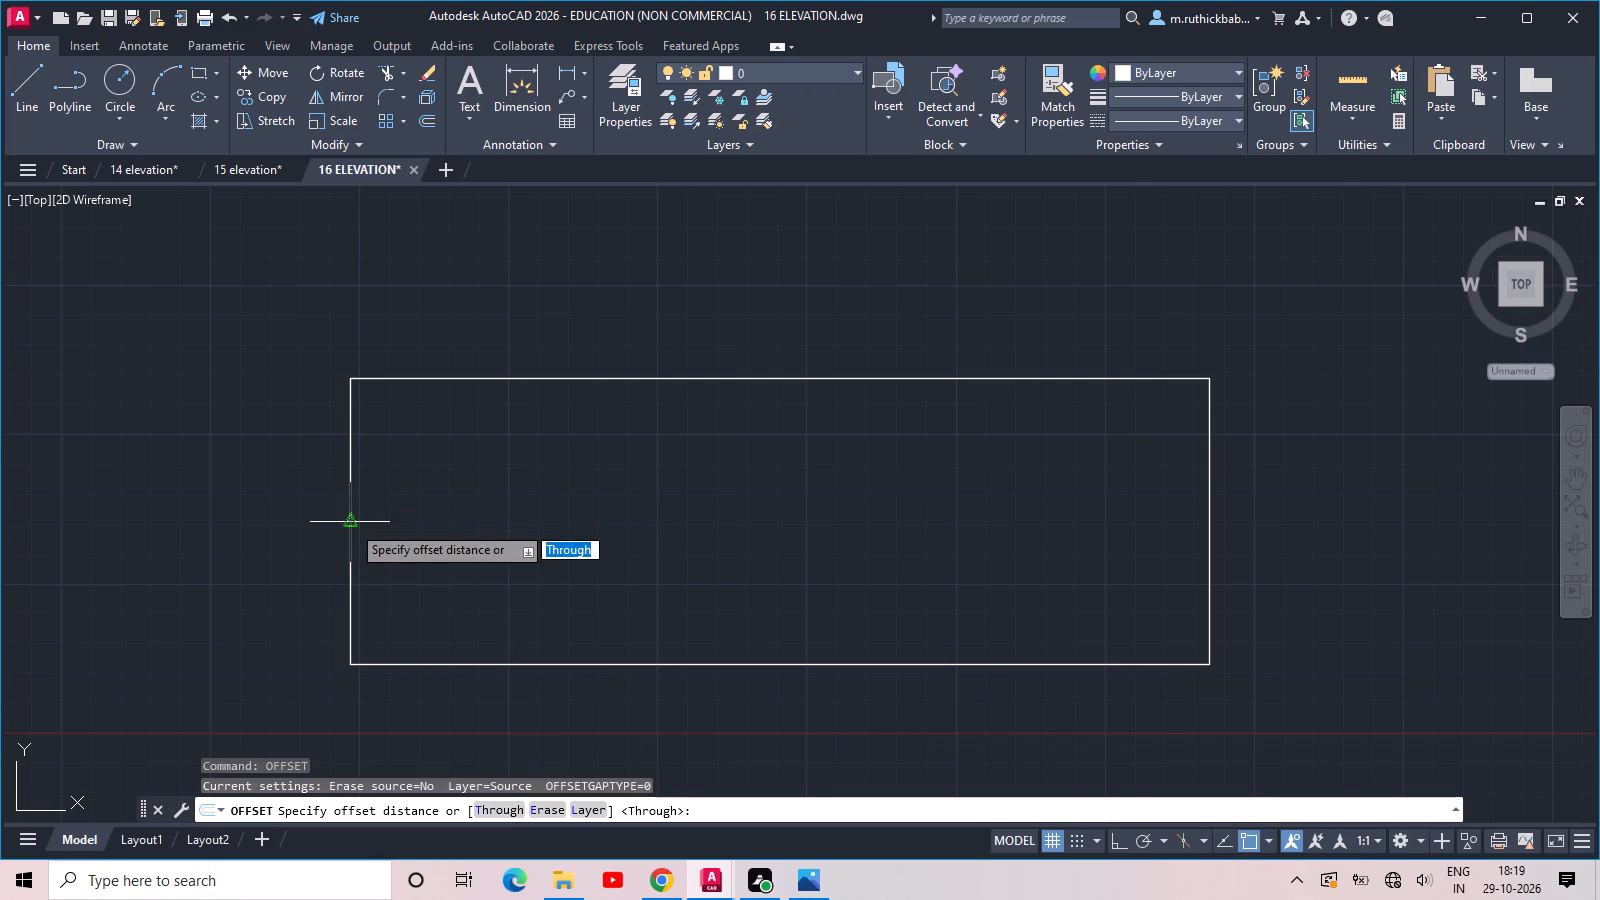
pyautogui.write("10'")
pyautogui.press('Return')
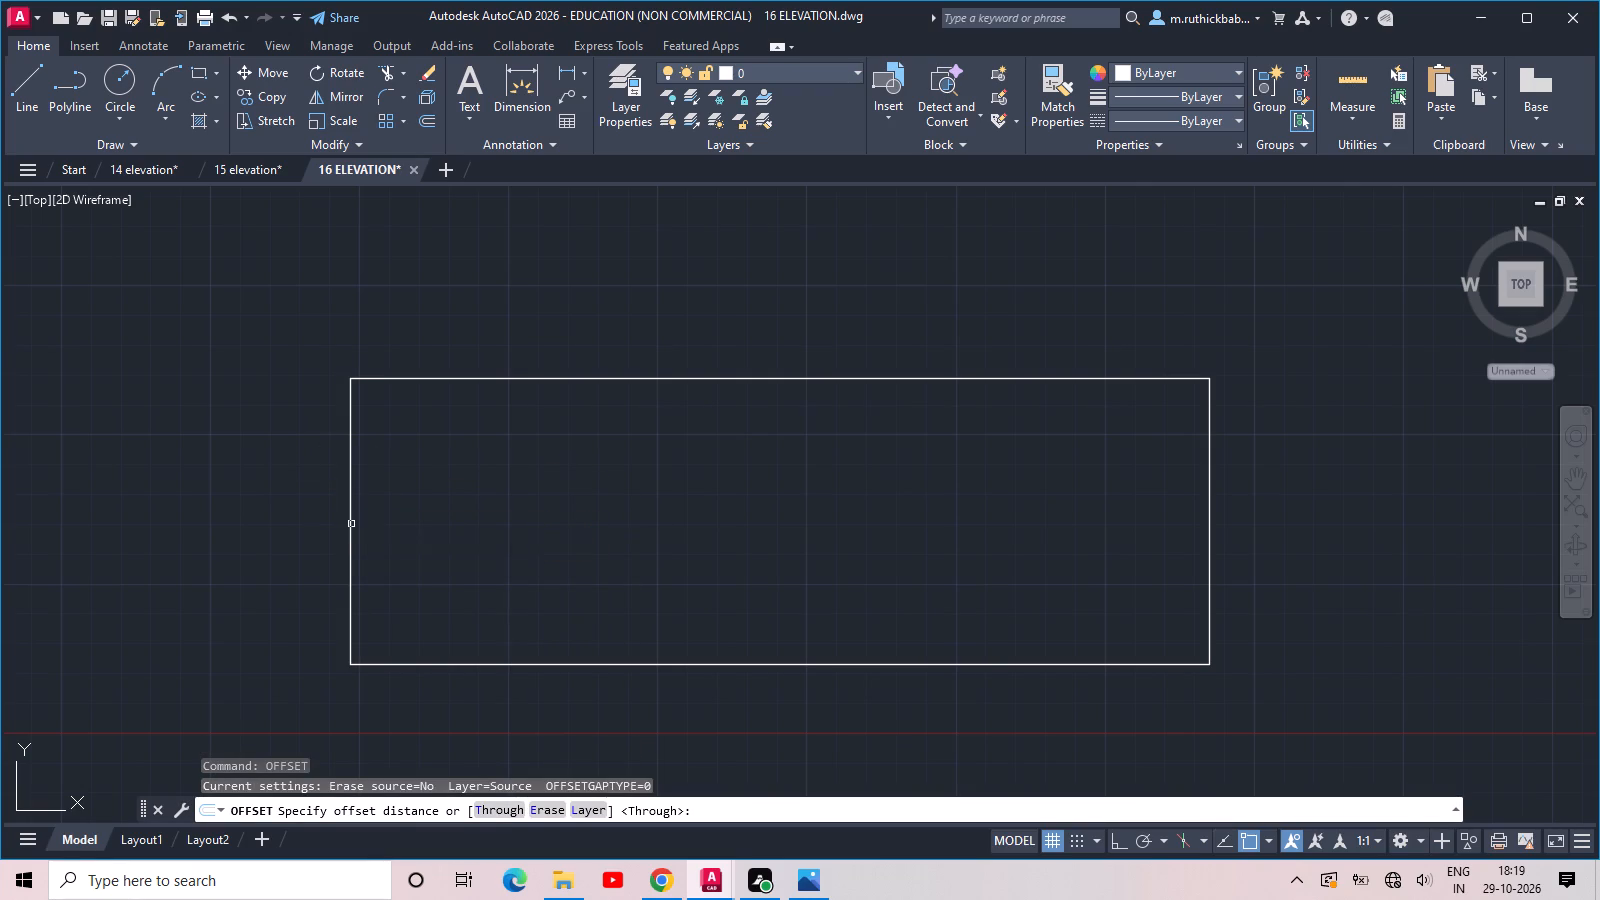
pyautogui.click(521, 535)
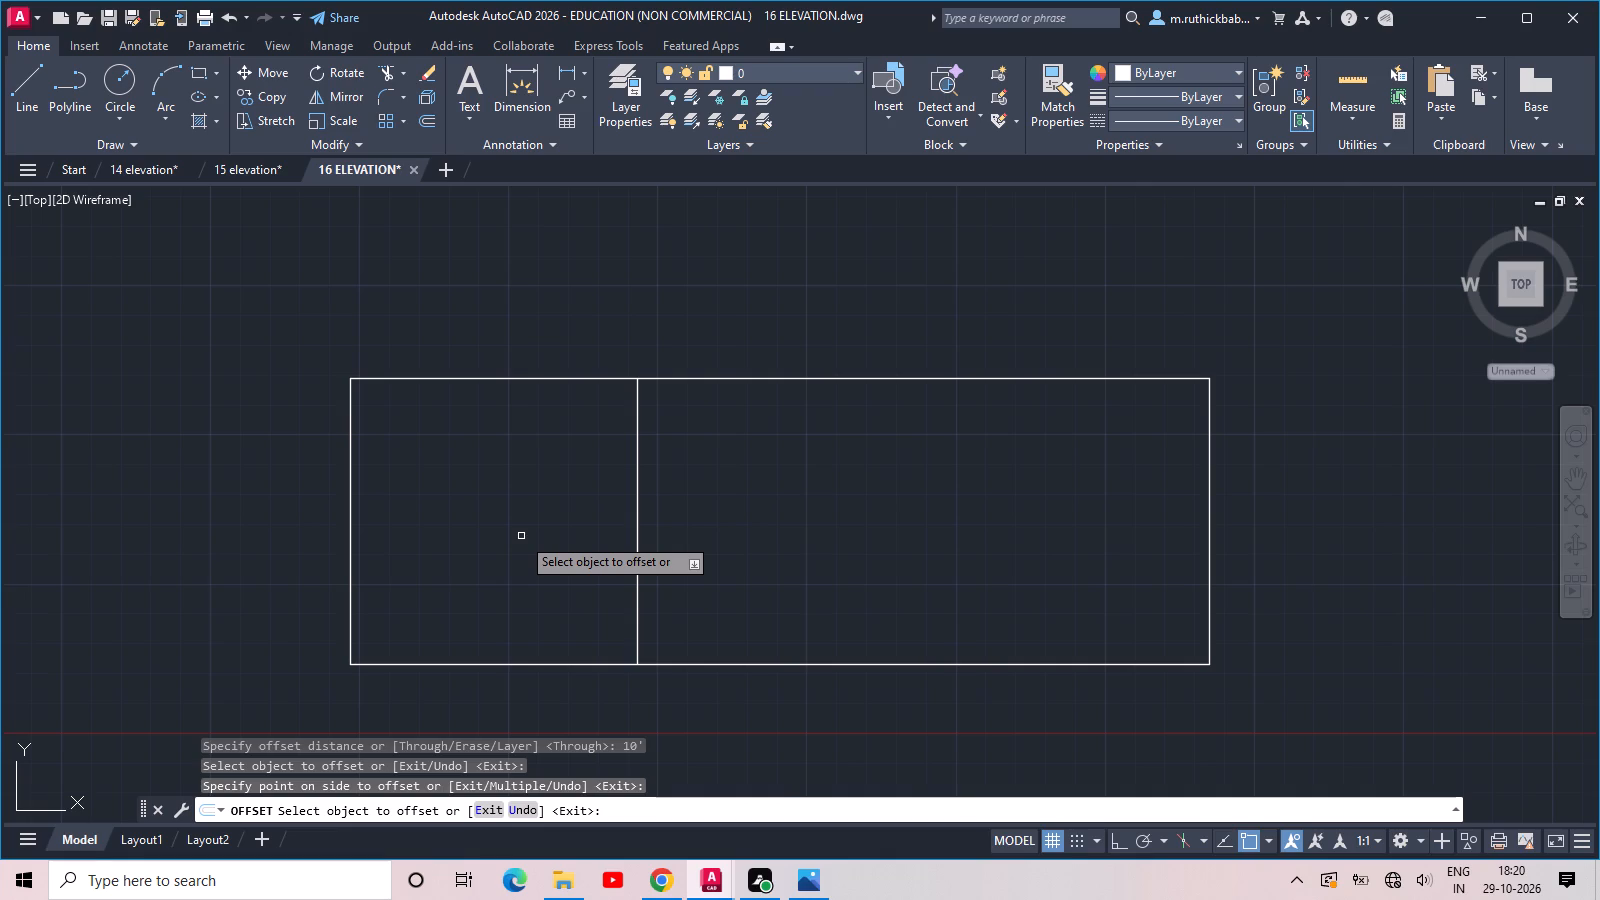
pyautogui.scroll(-1, 521, 536)
pyautogui.scroll(1, 521, 536)
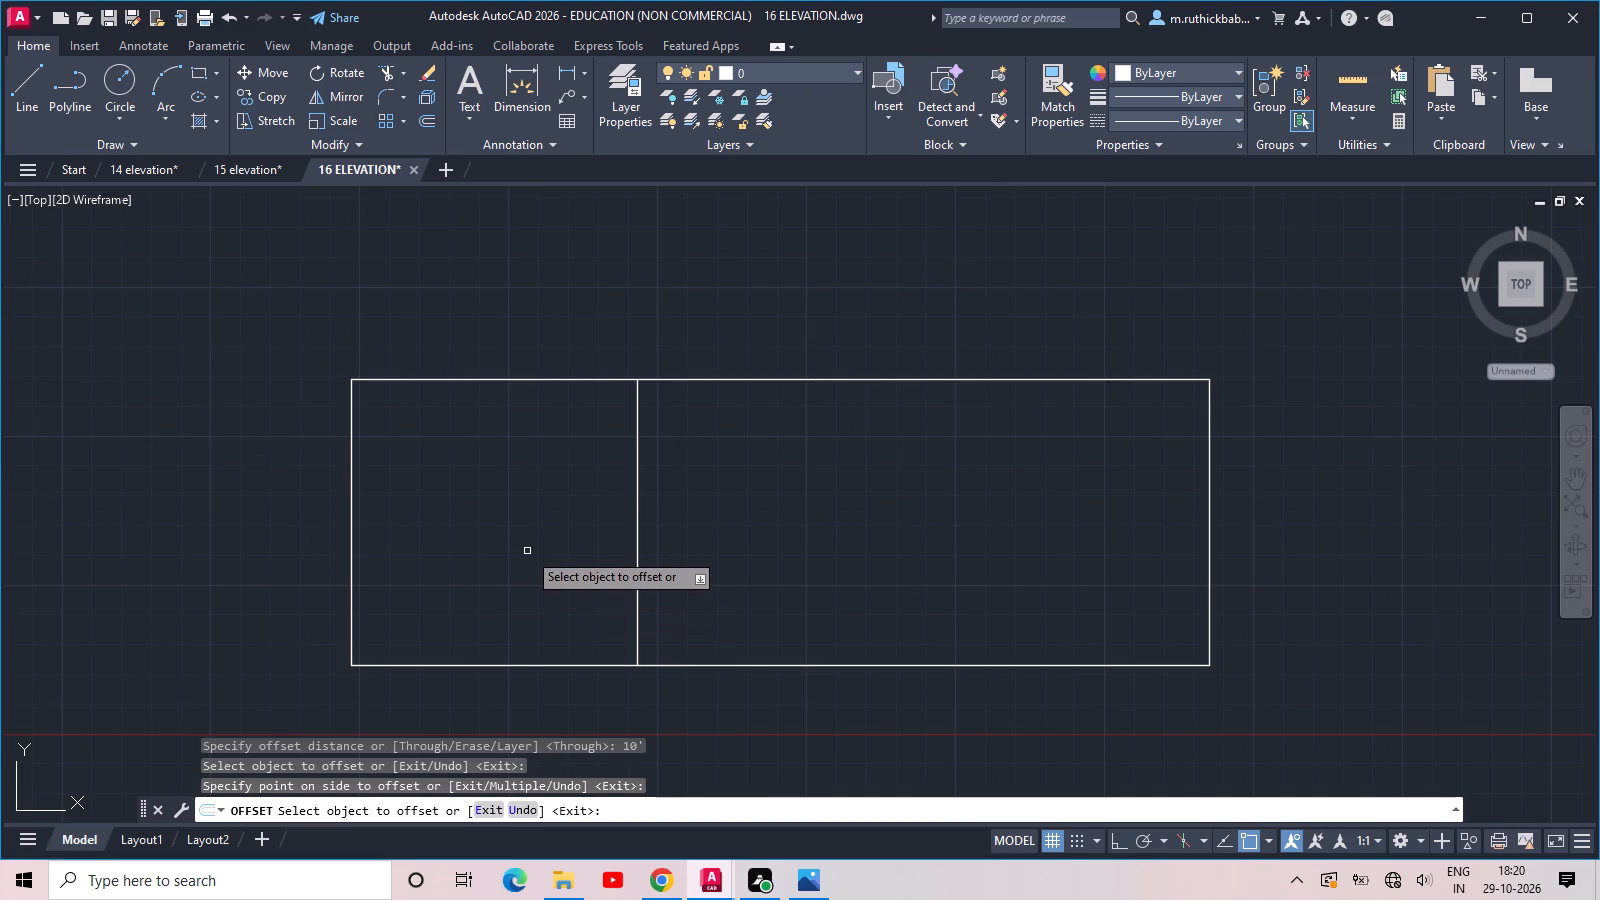
pyautogui.press('Escape')
pyautogui.press('Escape')
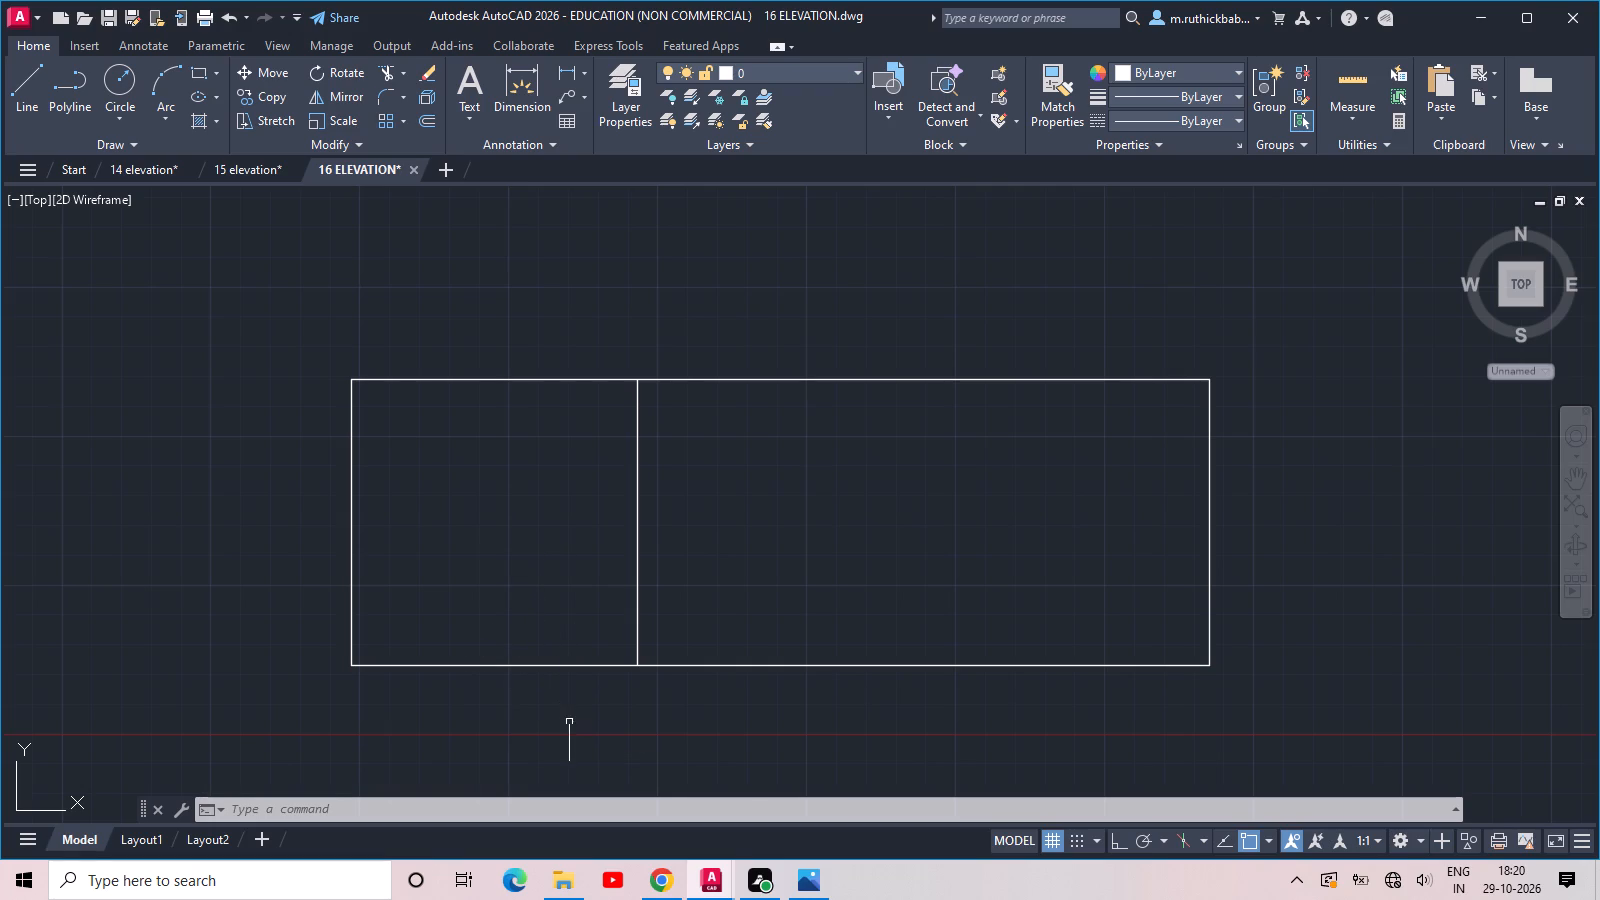
# Draw a rectangular opening about 5'-5" wide by 5'-7" high on the baseline inside the left bay.
pyautogui.write('REC')
pyautogui.press('space')
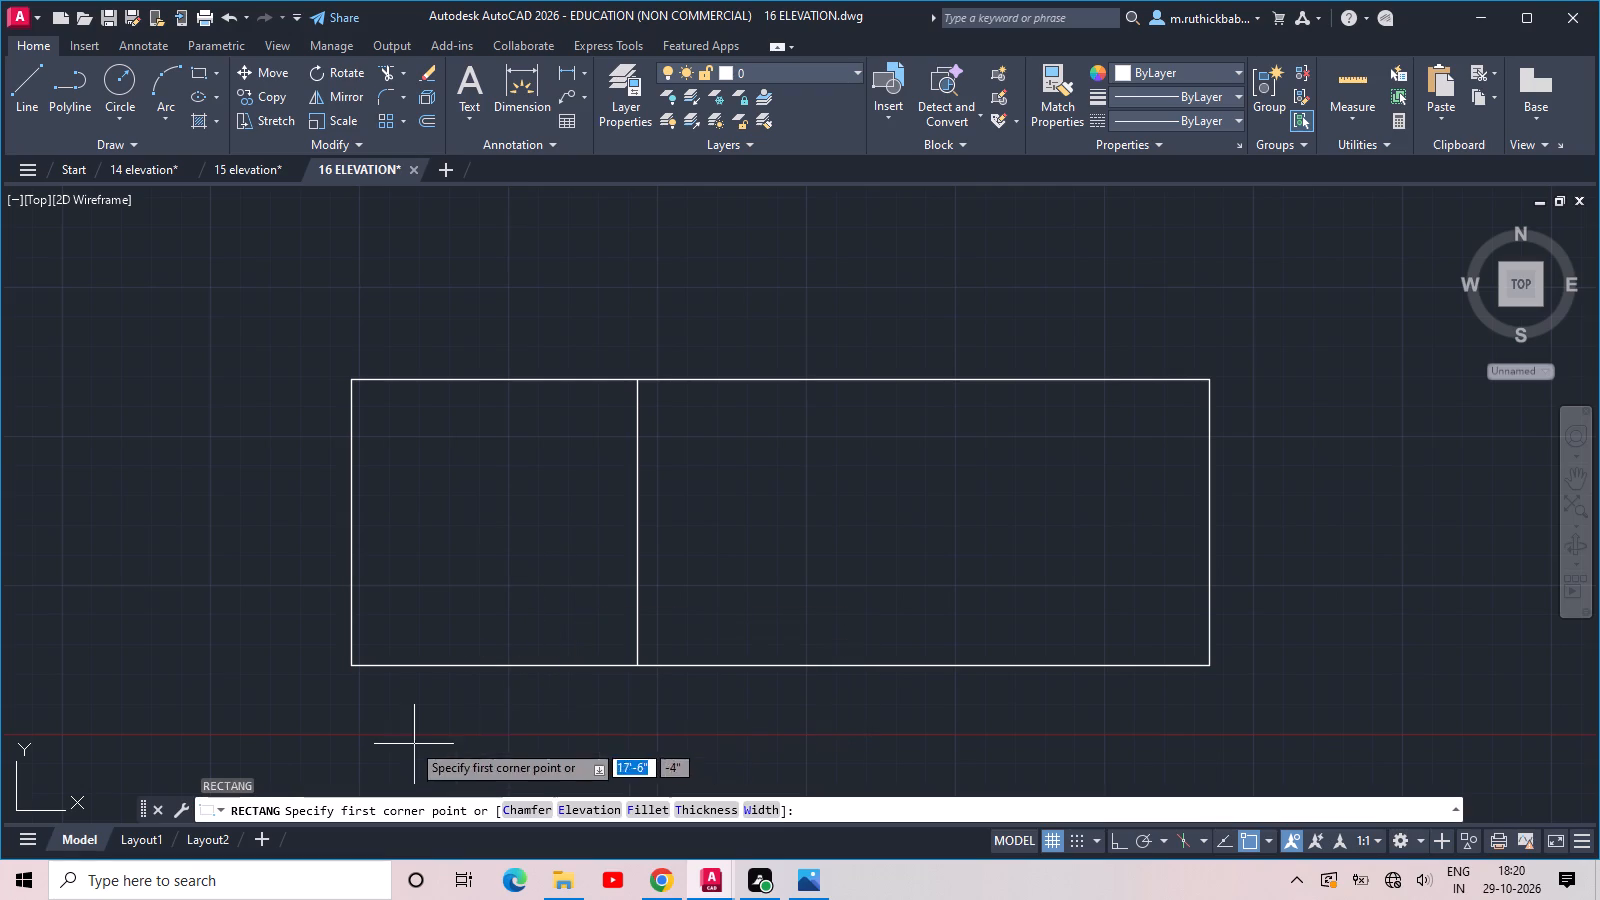
pyautogui.click(415, 668)
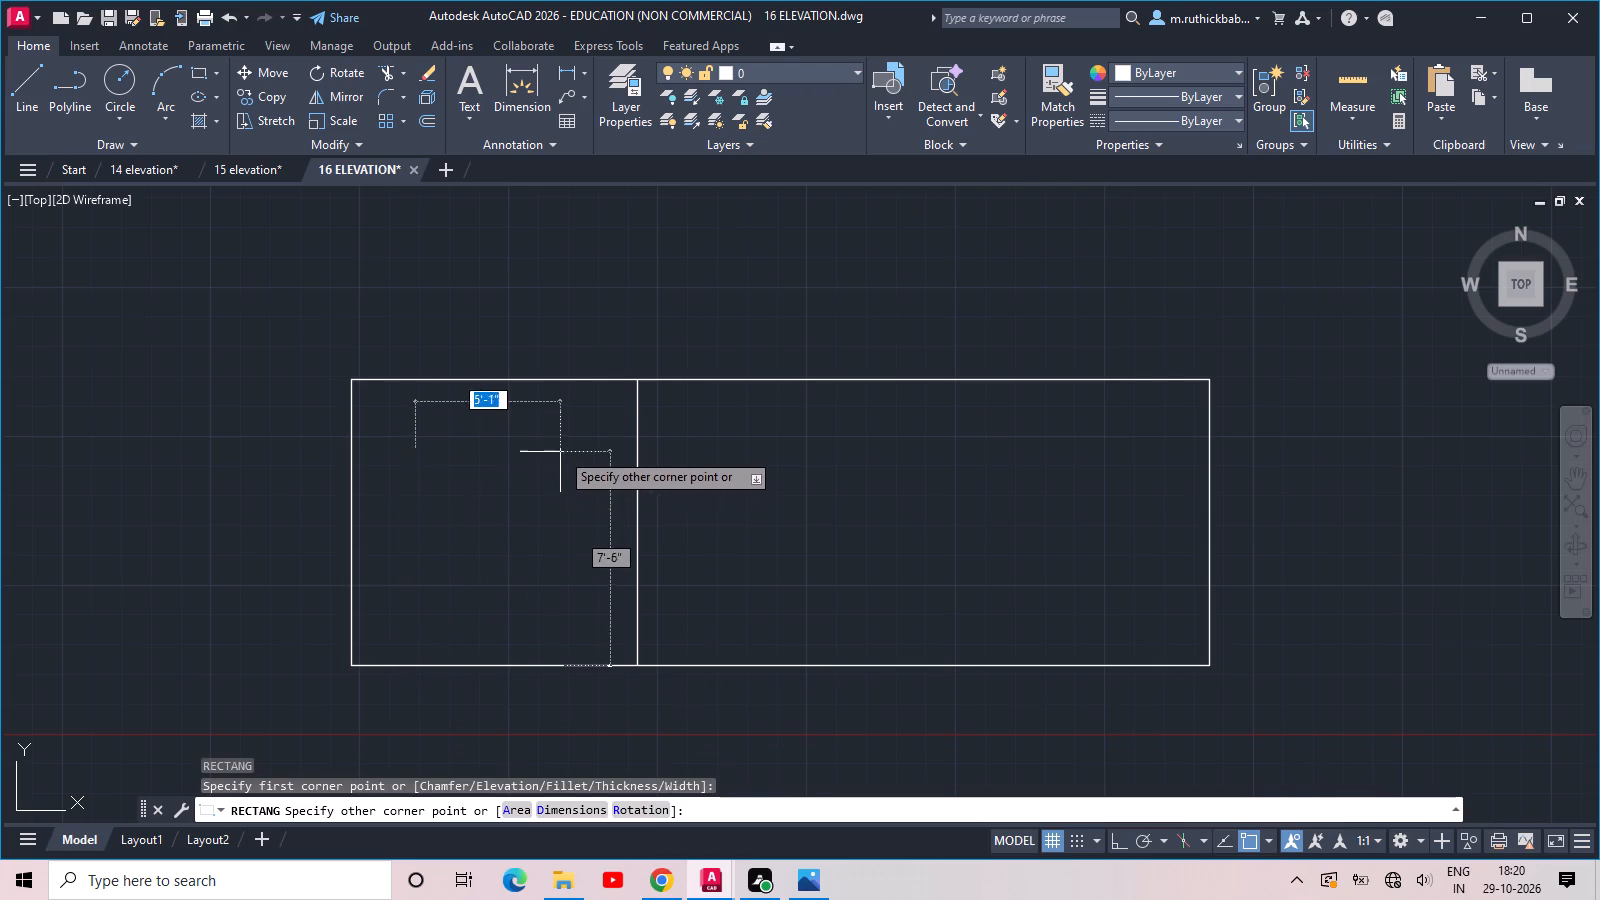
pyautogui.click(570, 507)
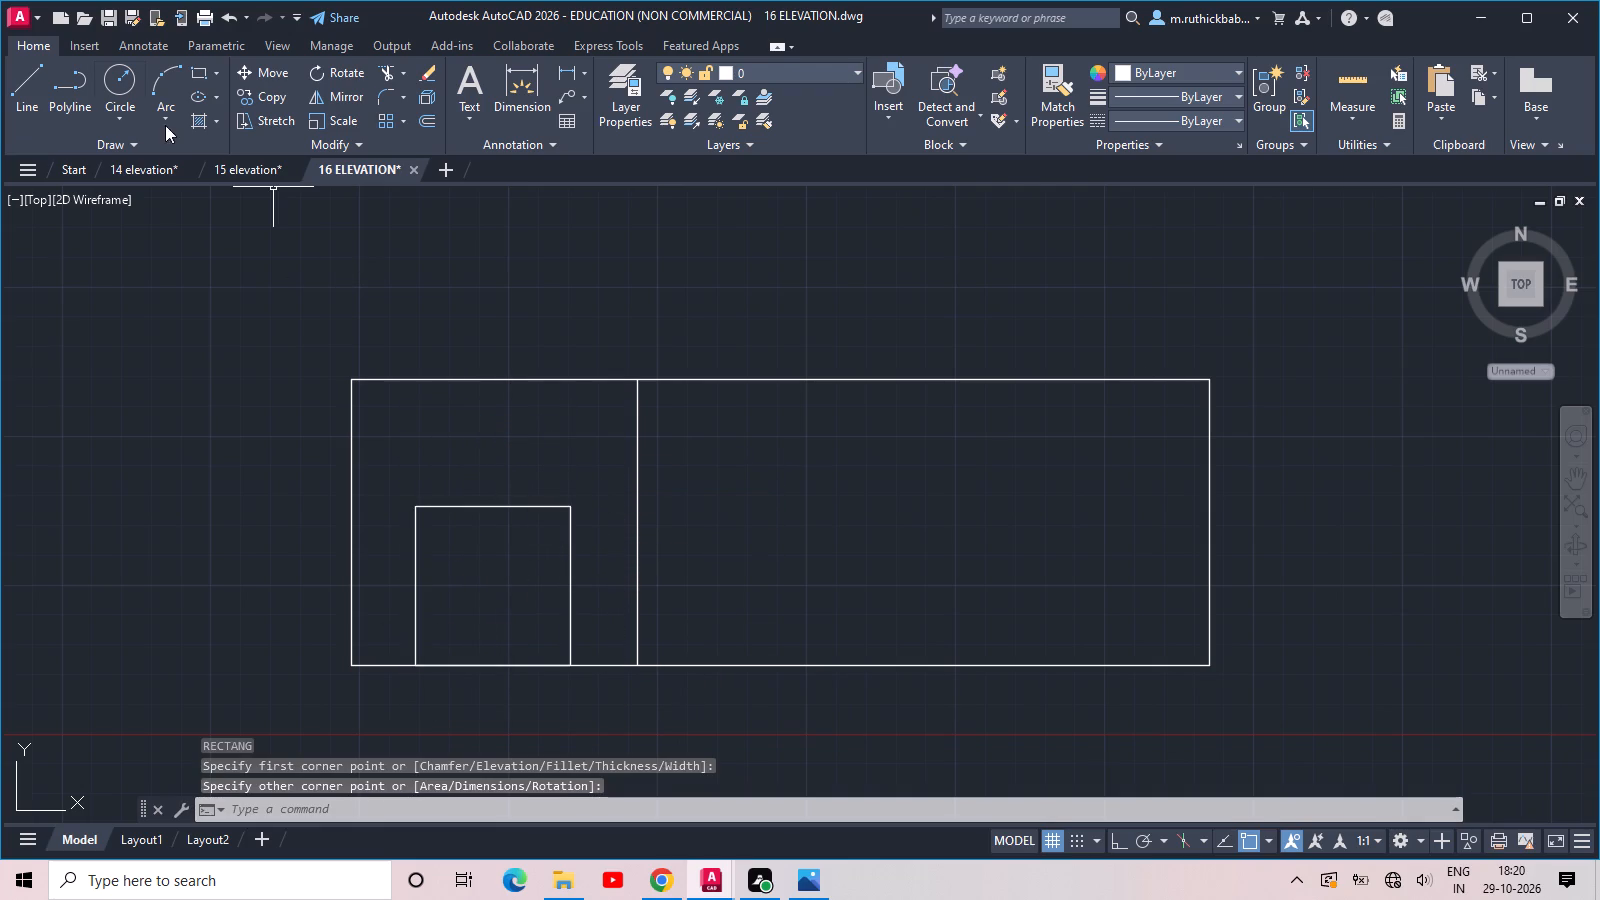
# Draw a three-point arc across the opening's two top corners to form an arched head.
pyautogui.click(150, 70)
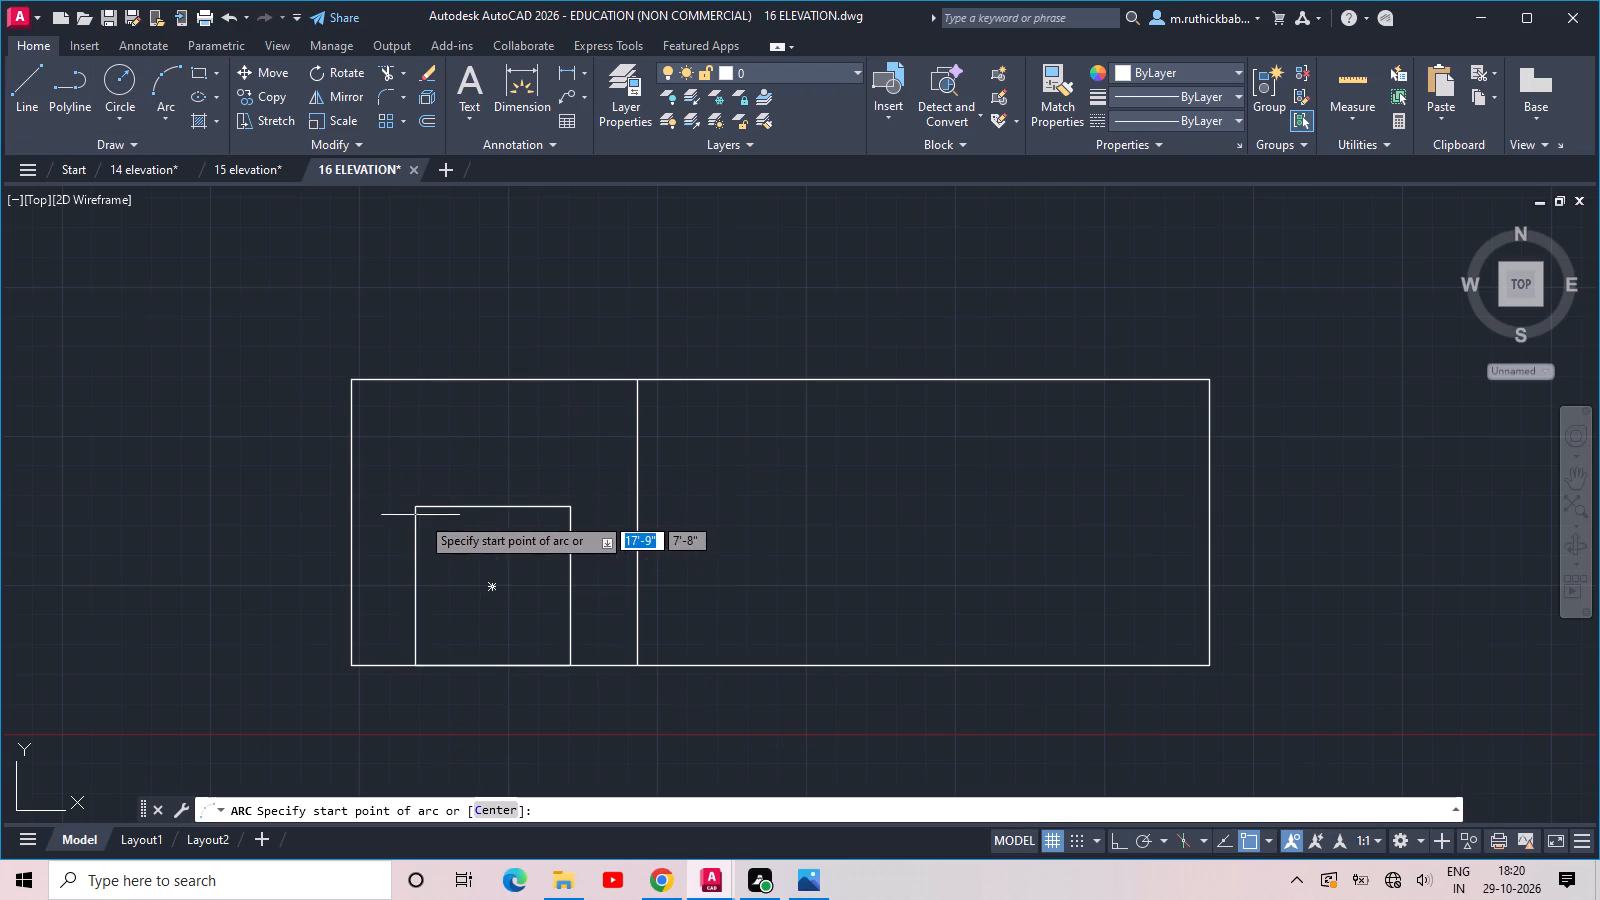
pyautogui.click(416, 511)
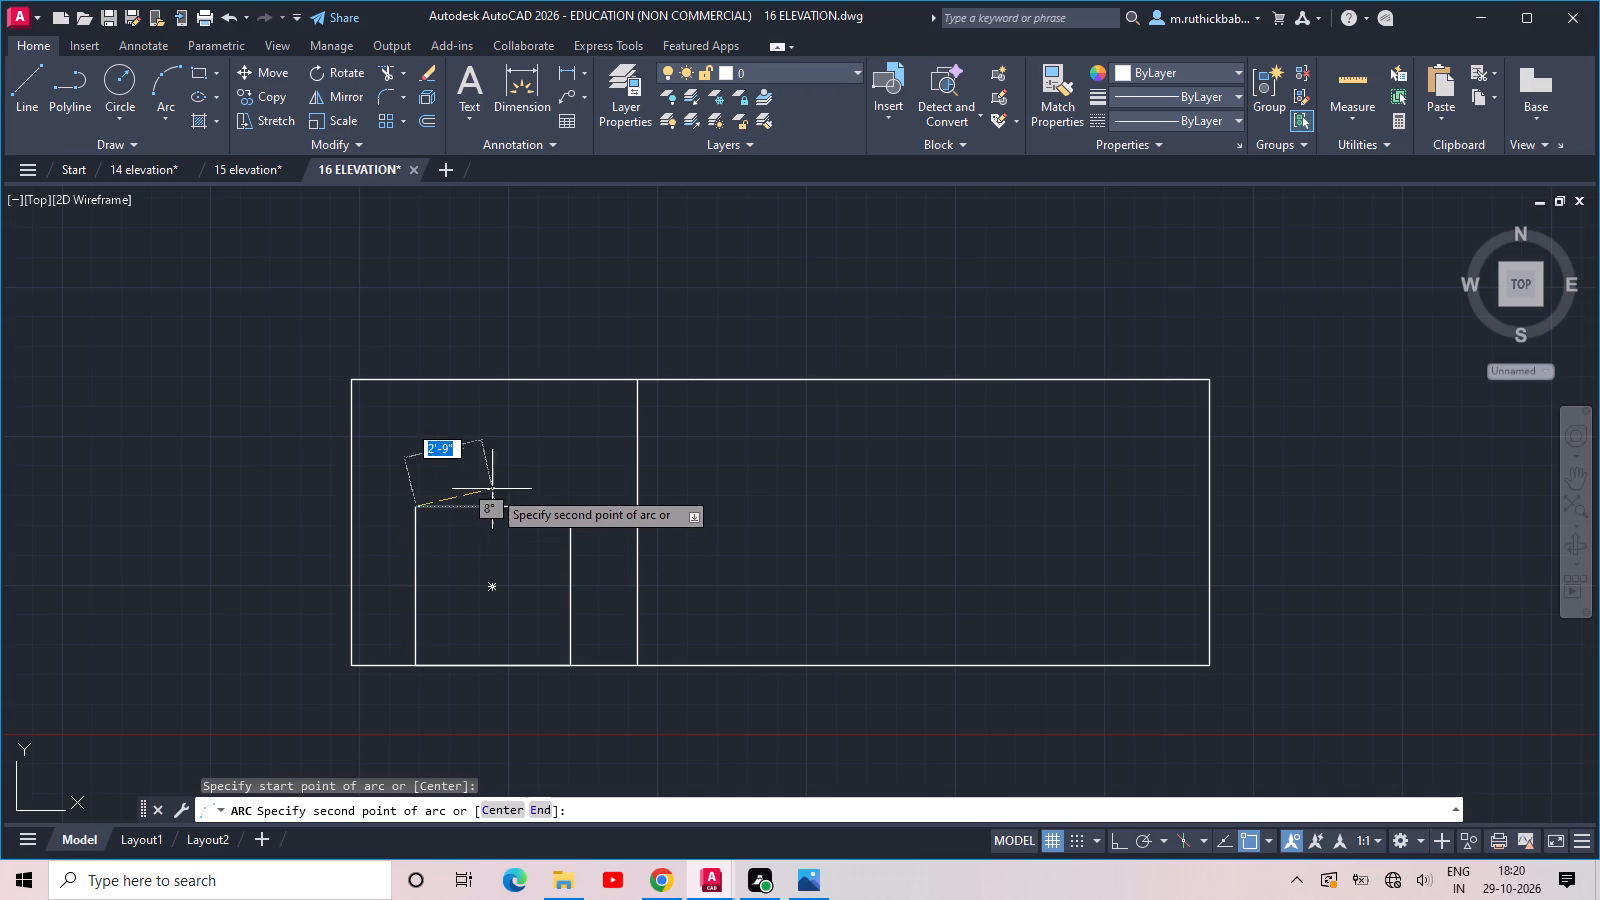
pyautogui.click(497, 437)
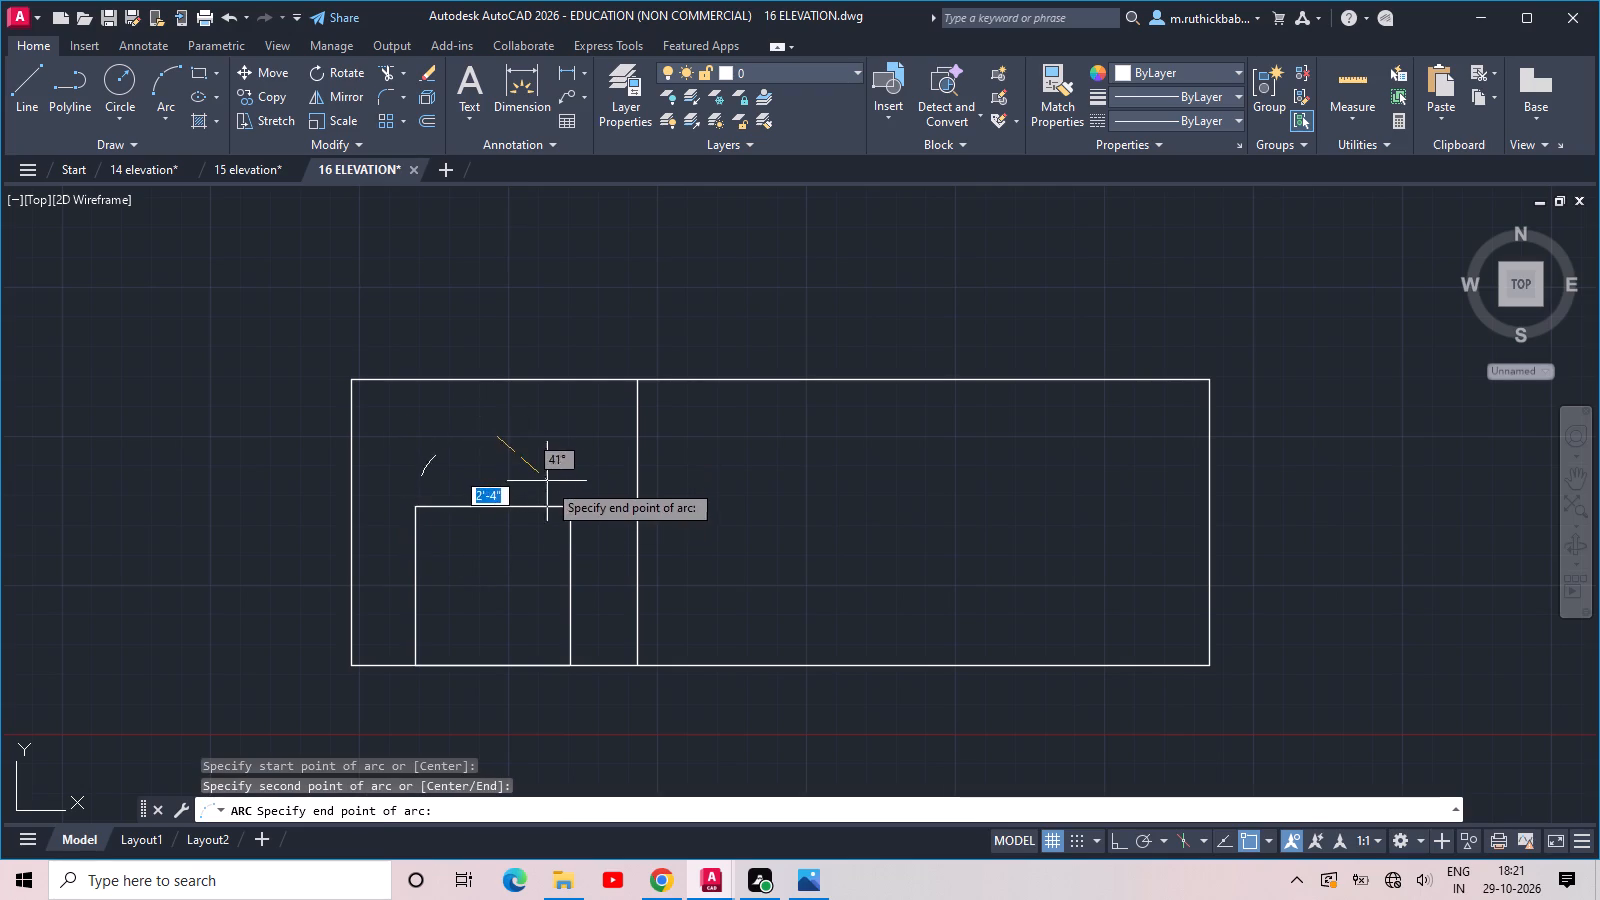
pyautogui.click(566, 507)
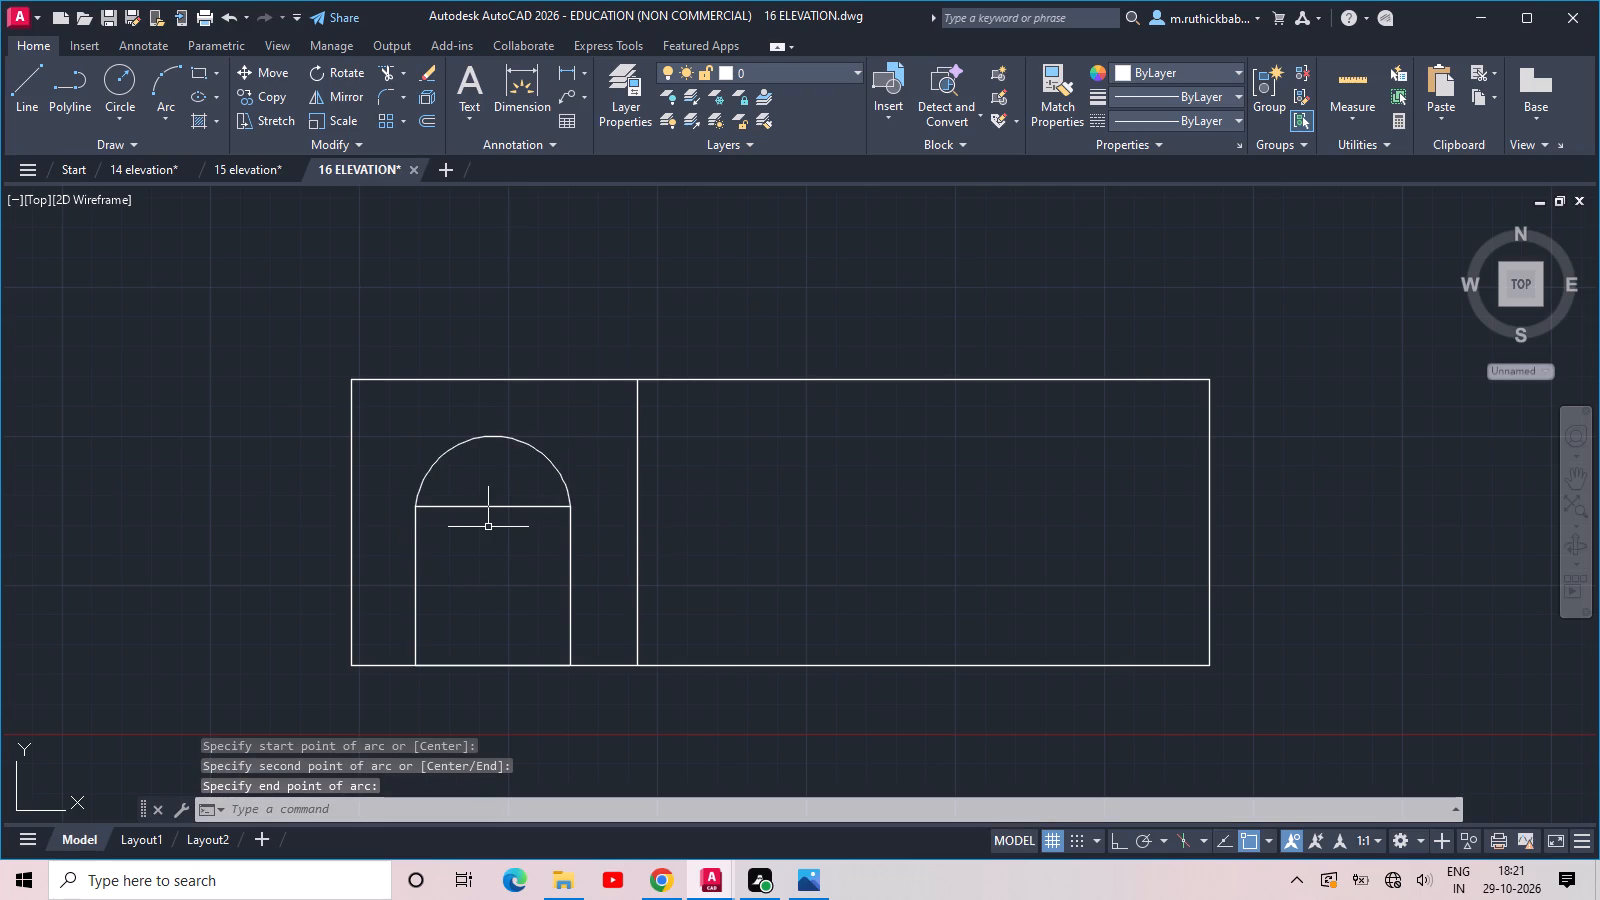
# Trim away the opening's horizontal top edge beneath the arc.
pyautogui.write('TR')
pyautogui.press('space')
pyautogui.press('space')
pyautogui.click(487, 535)
pyautogui.click(492, 506)
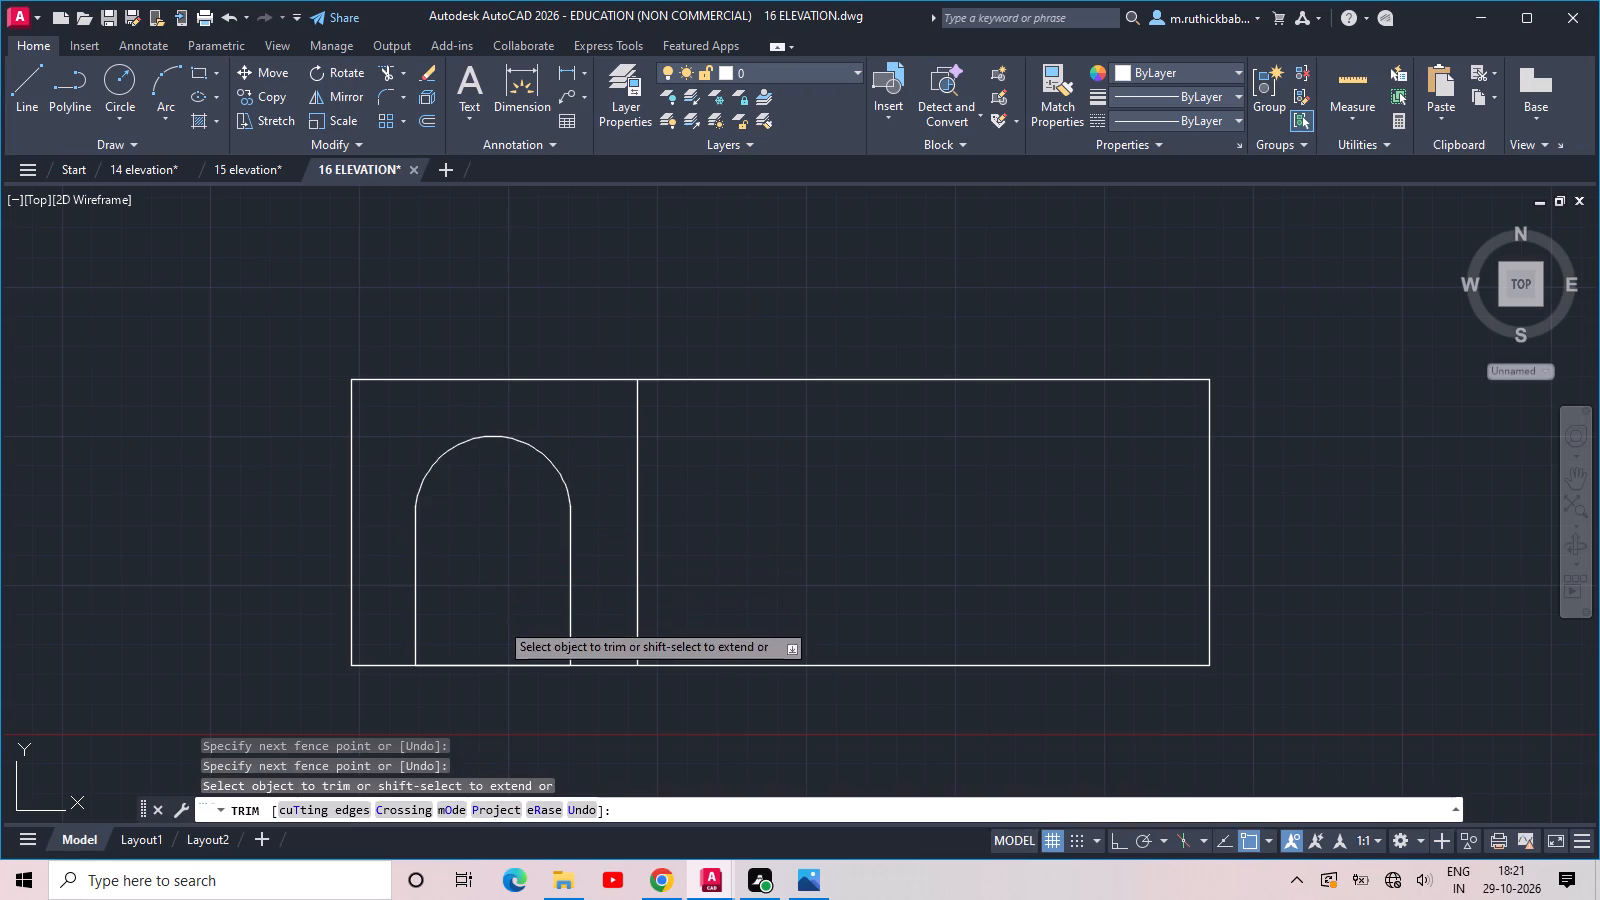
pyautogui.press('Escape')
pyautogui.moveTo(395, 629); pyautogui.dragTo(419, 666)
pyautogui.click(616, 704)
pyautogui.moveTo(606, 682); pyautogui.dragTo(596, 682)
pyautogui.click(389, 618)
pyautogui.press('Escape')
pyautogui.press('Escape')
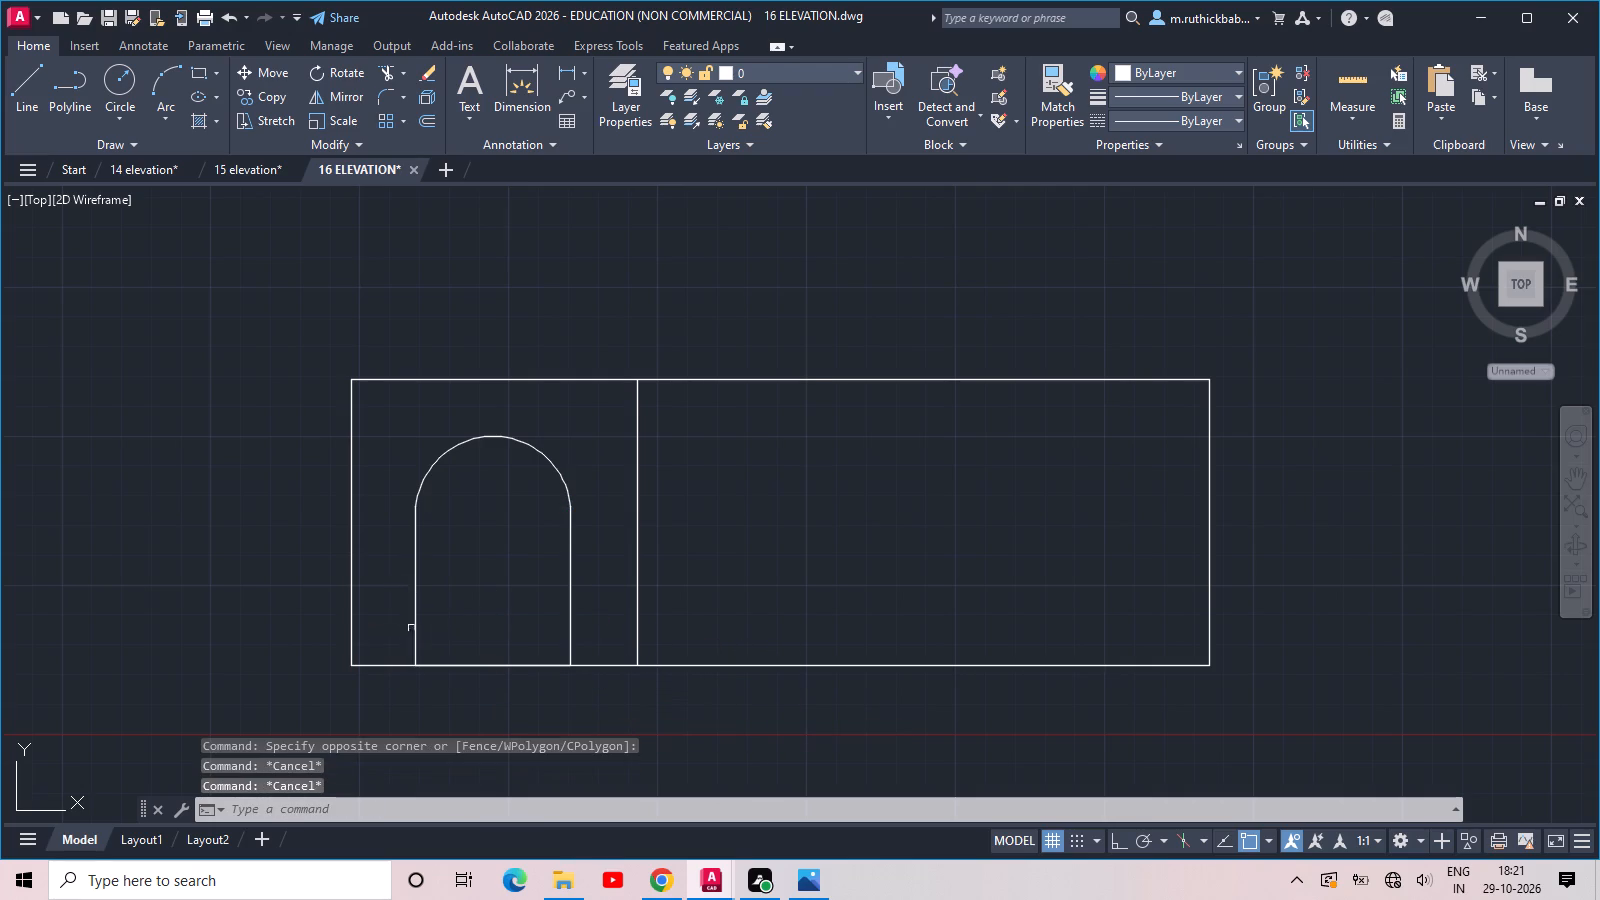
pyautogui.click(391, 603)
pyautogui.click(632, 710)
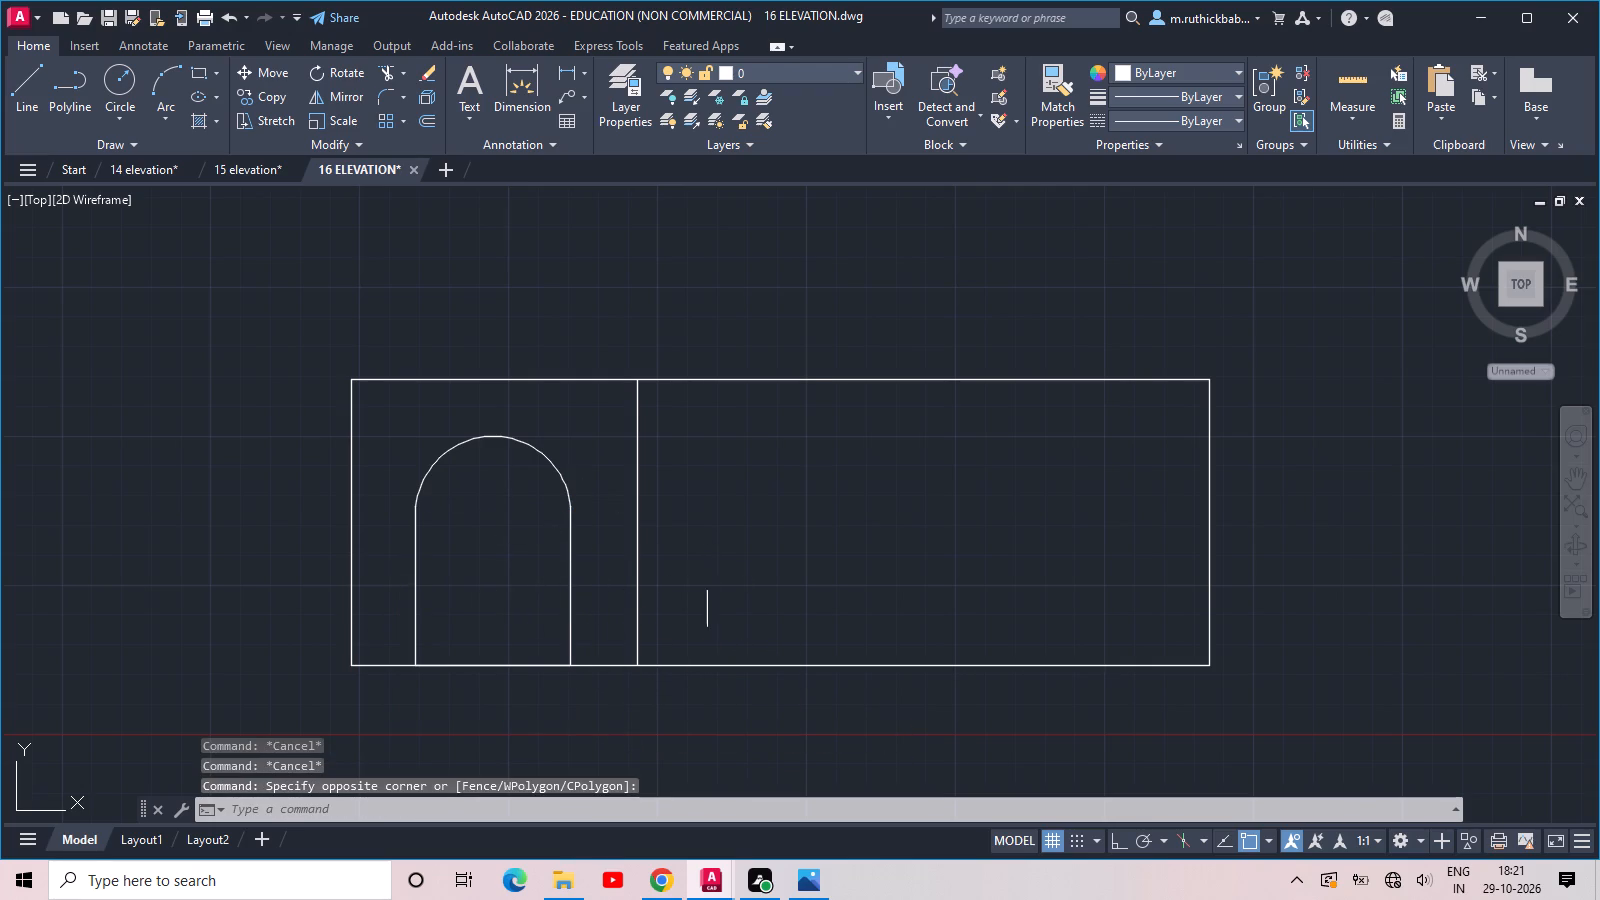
# Draw a rectangular opening about 14' wide by 5' high on the baseline inside the right bay.
pyautogui.press('r')
pyautogui.press('e')
pyautogui.write('C')
pyautogui.press('space')
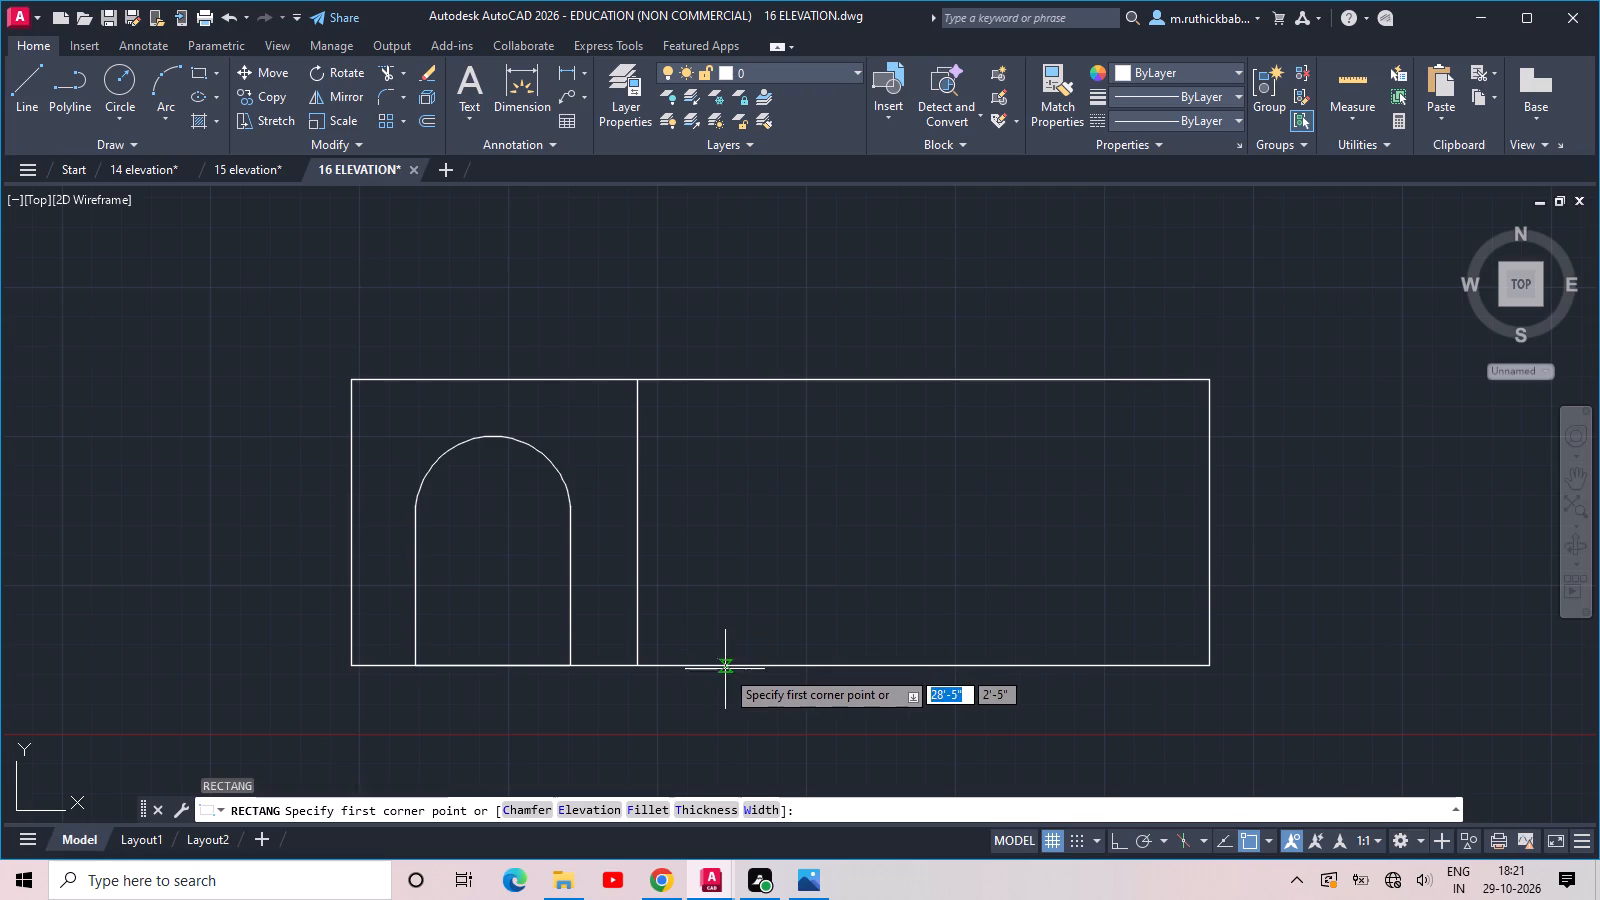
pyautogui.click(734, 663)
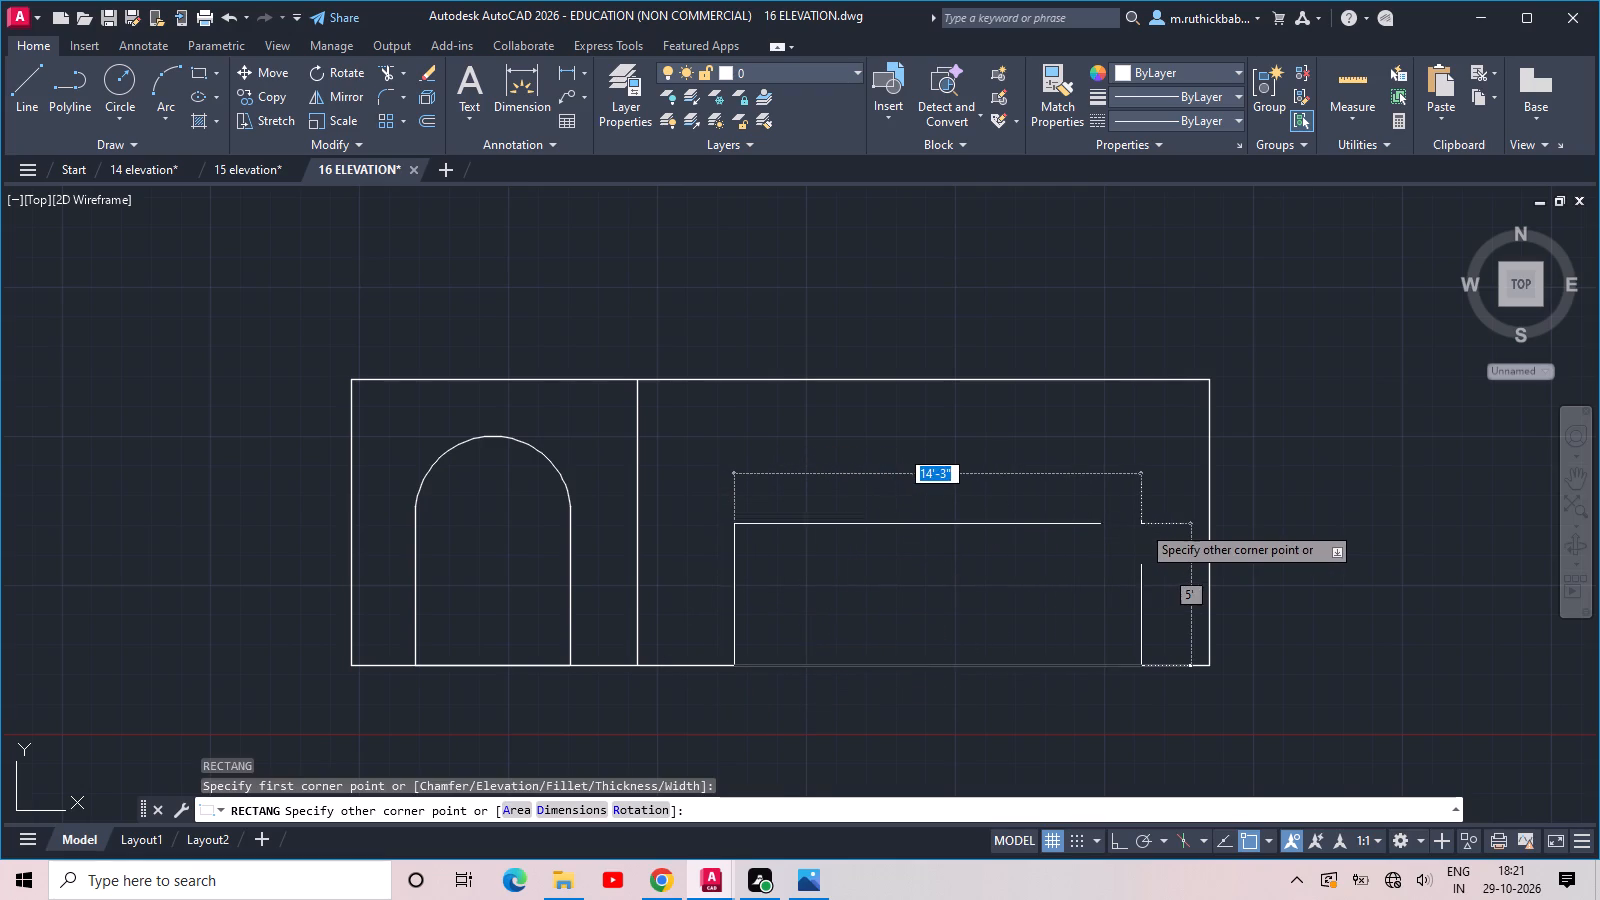
pyautogui.click(1124, 515)
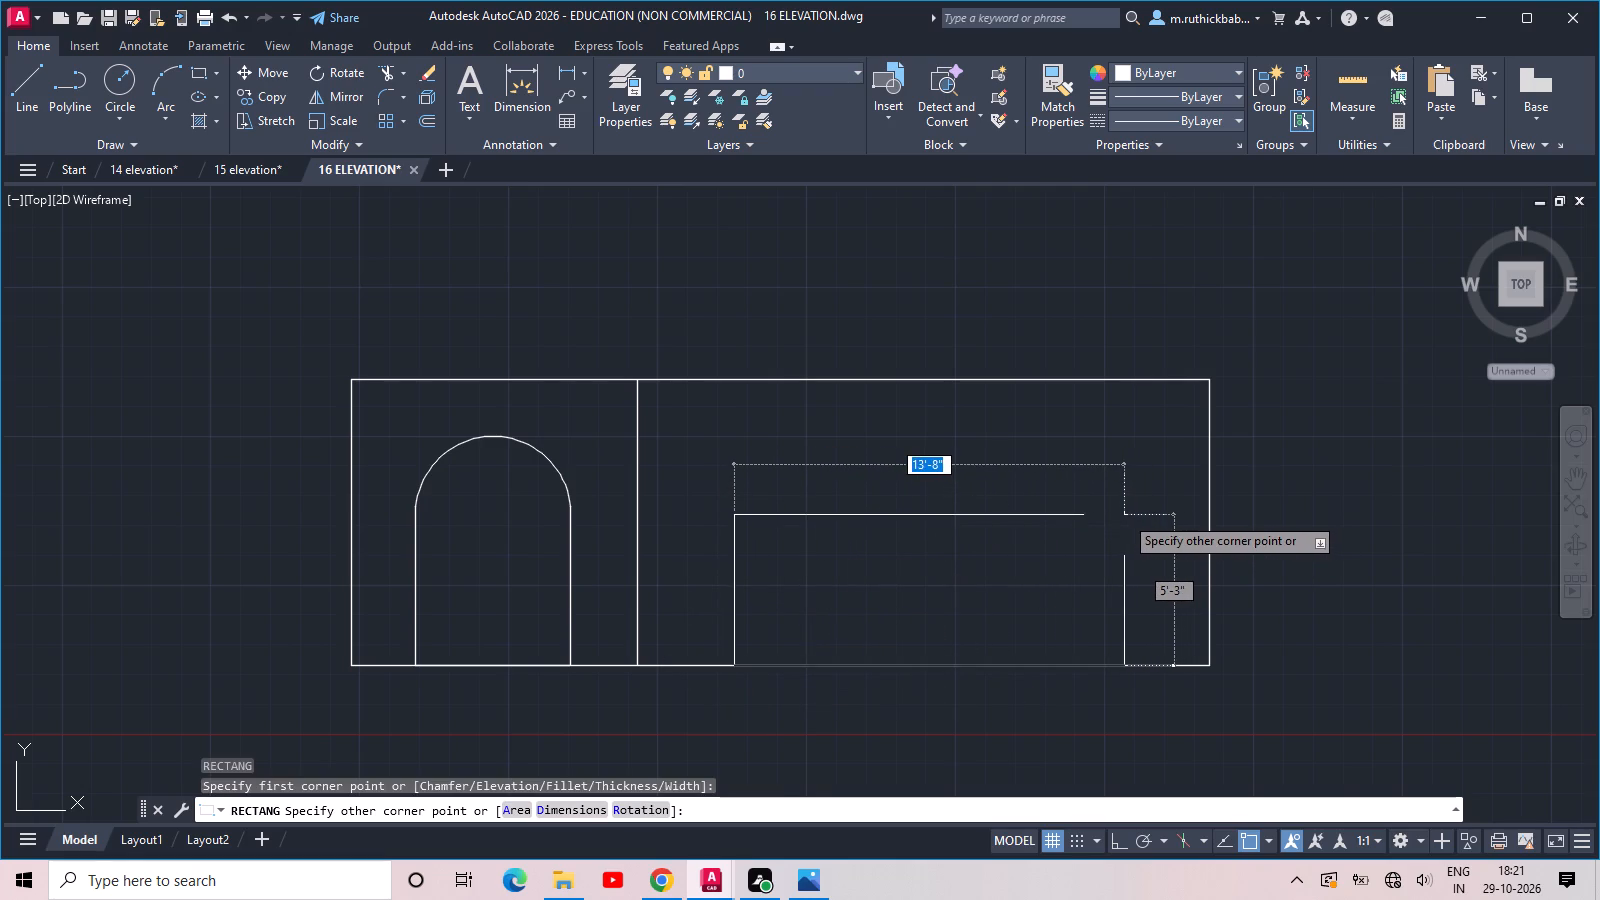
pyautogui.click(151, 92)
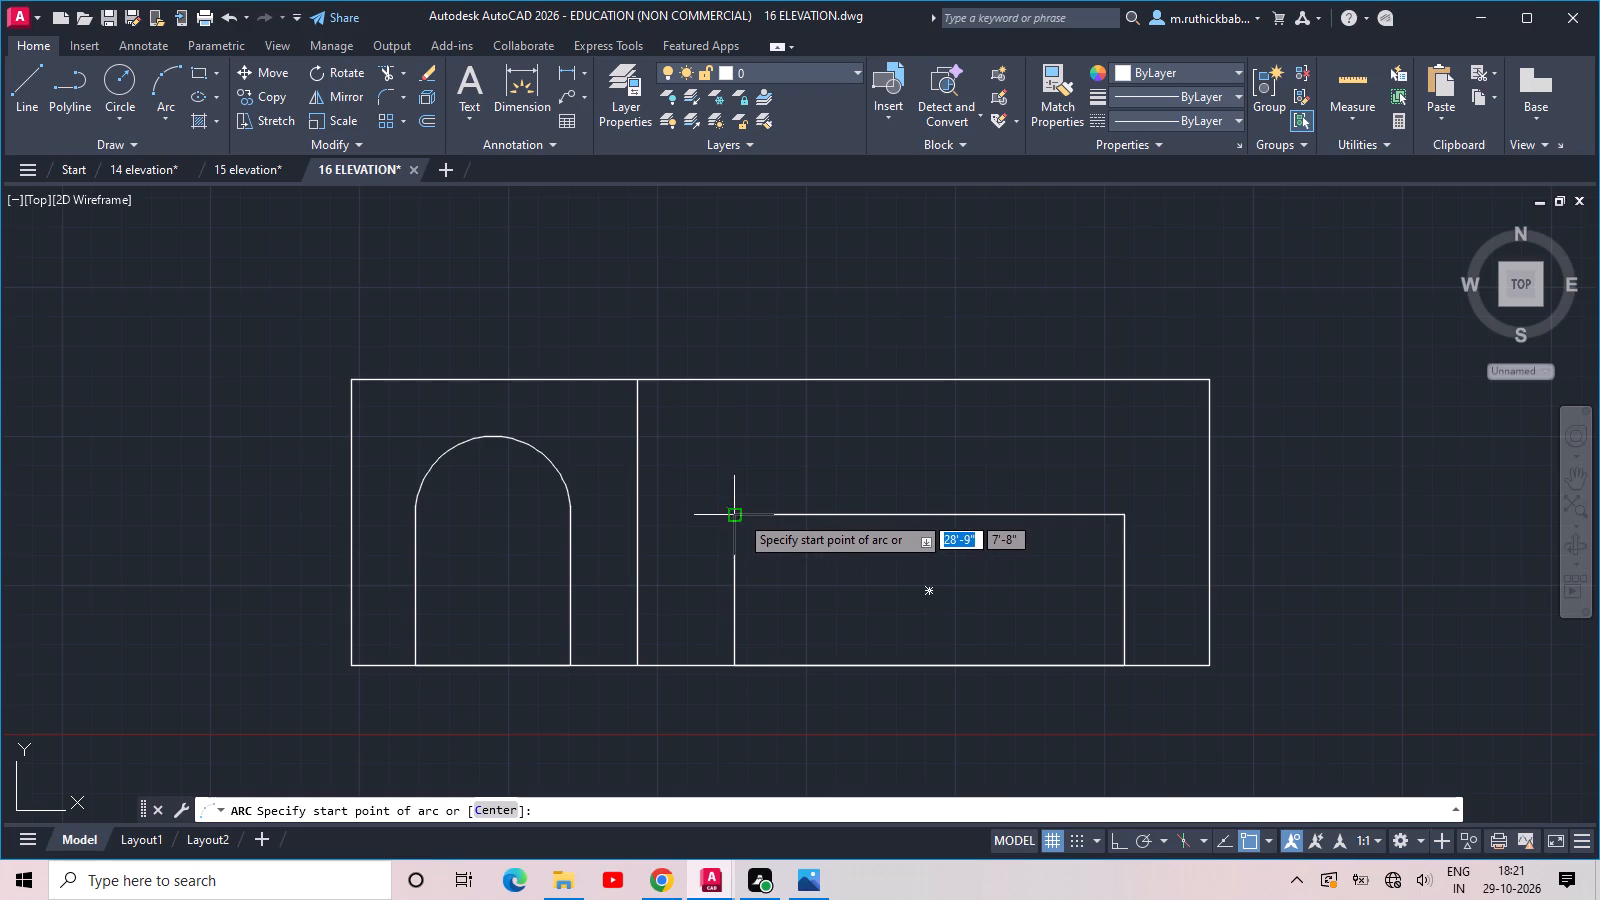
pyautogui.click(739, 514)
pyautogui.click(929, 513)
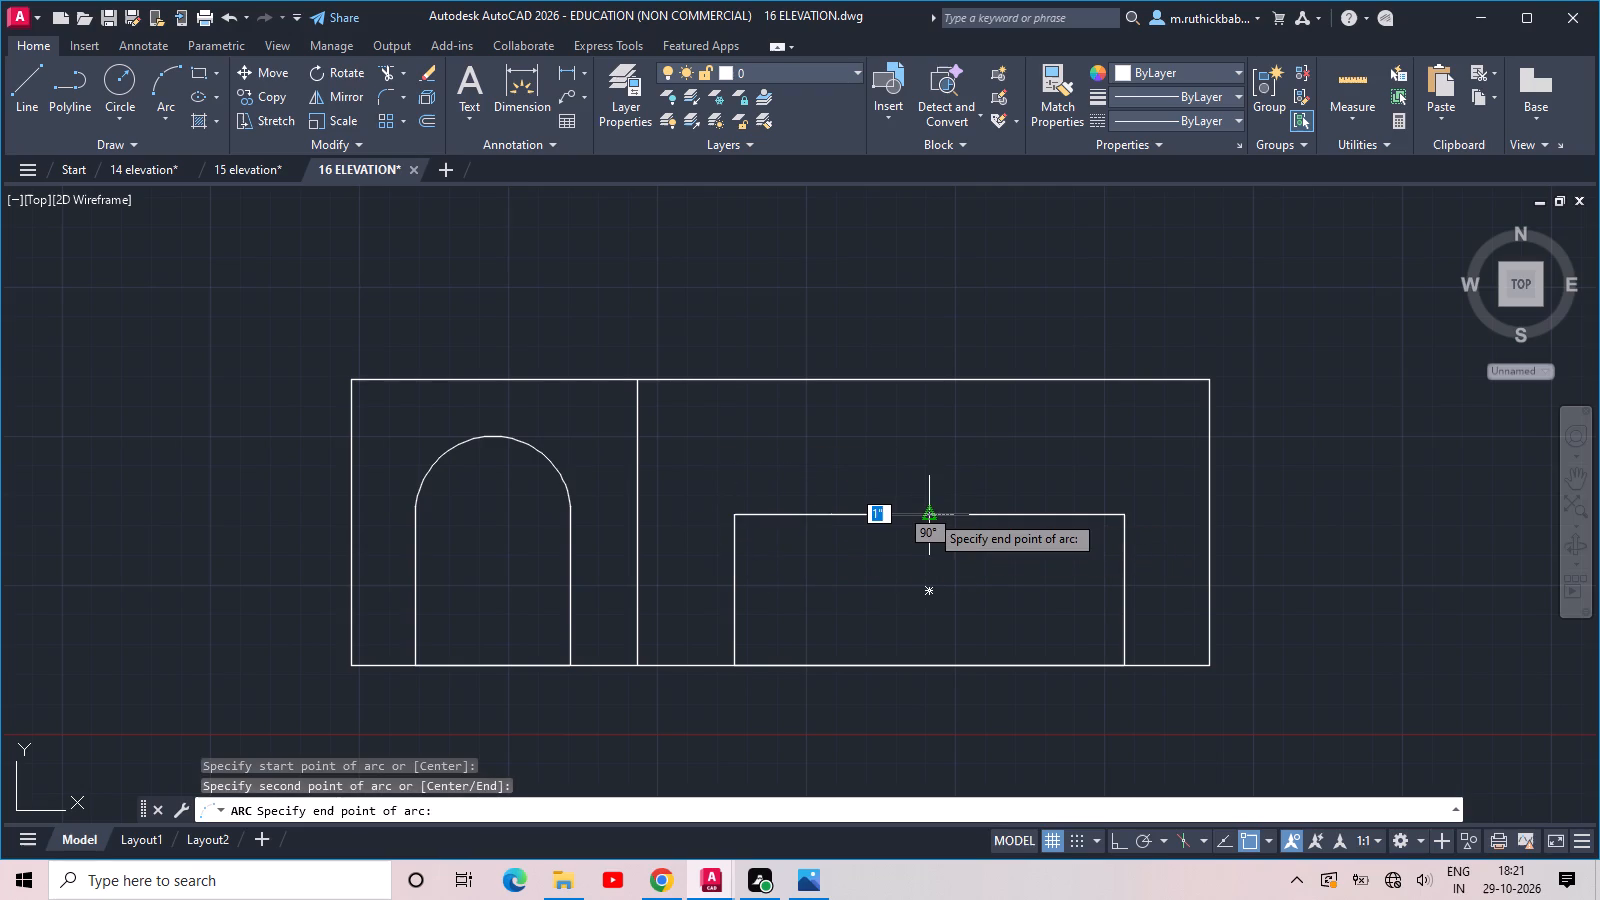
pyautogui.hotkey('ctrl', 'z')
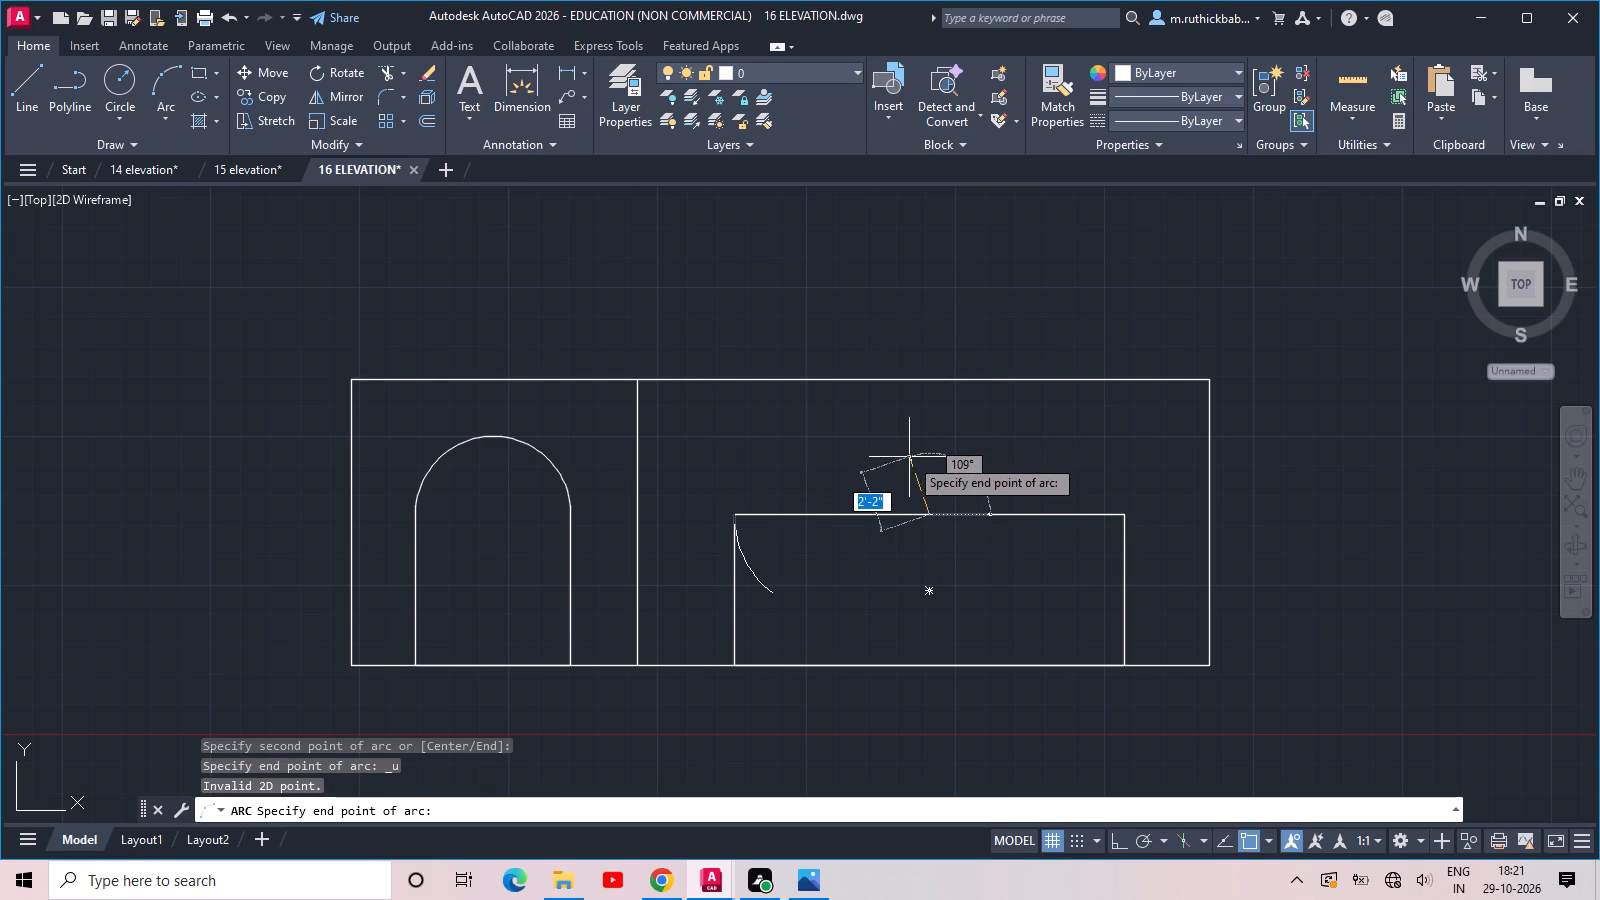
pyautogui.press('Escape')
# Draw a shallow three-point arc across the right opening's two top corners, bulging upward at mid-span.
pyautogui.press('space')
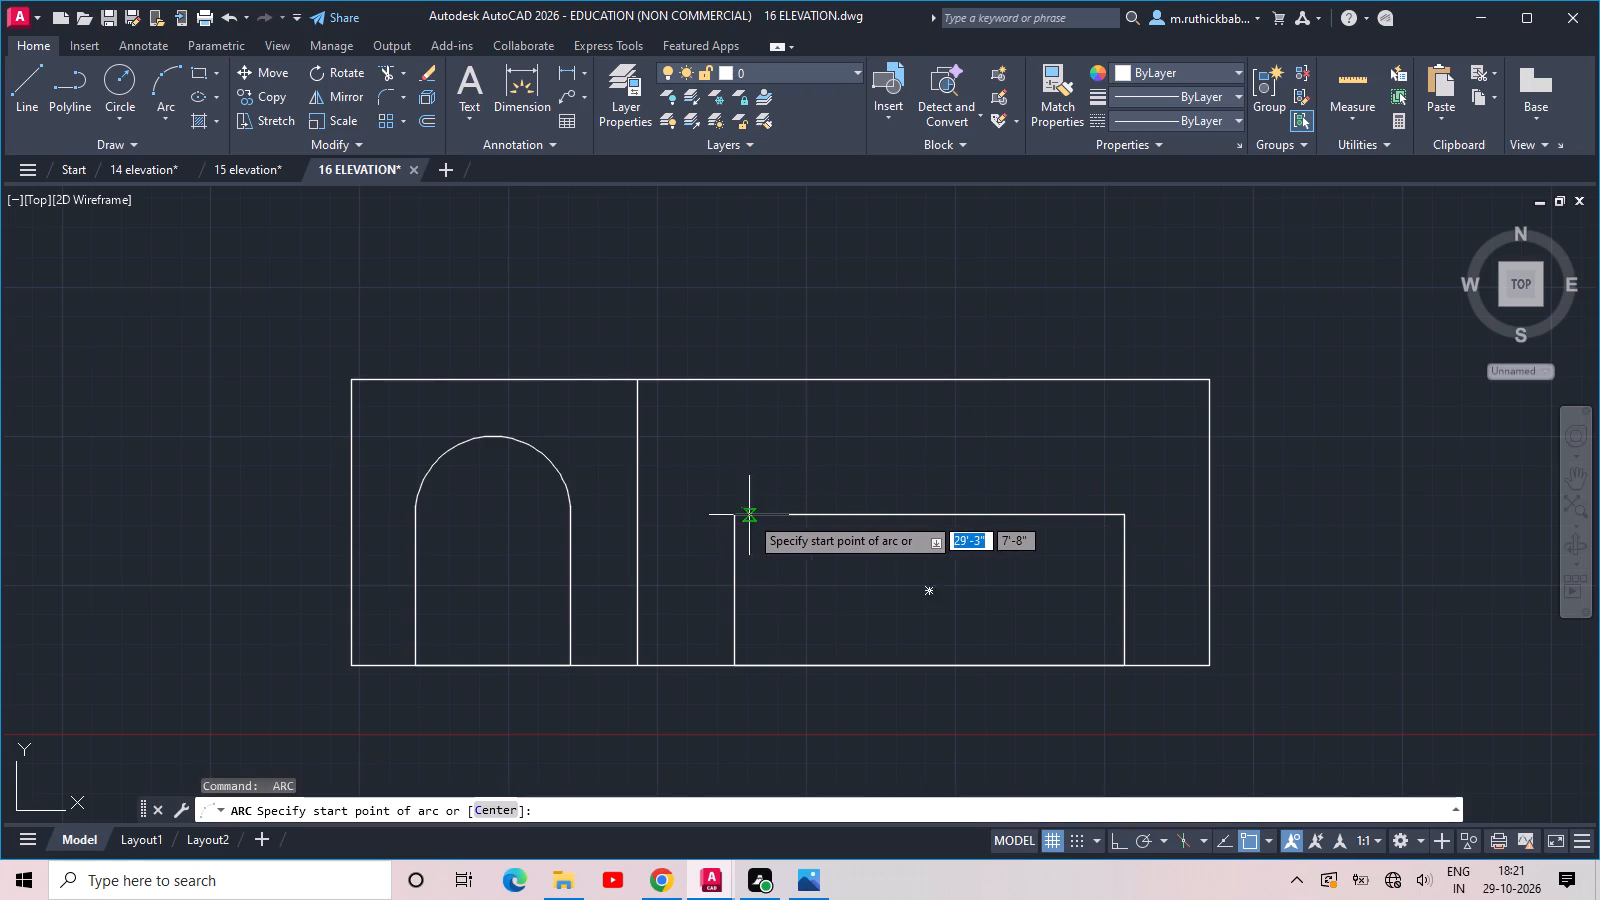
pyautogui.click(738, 516)
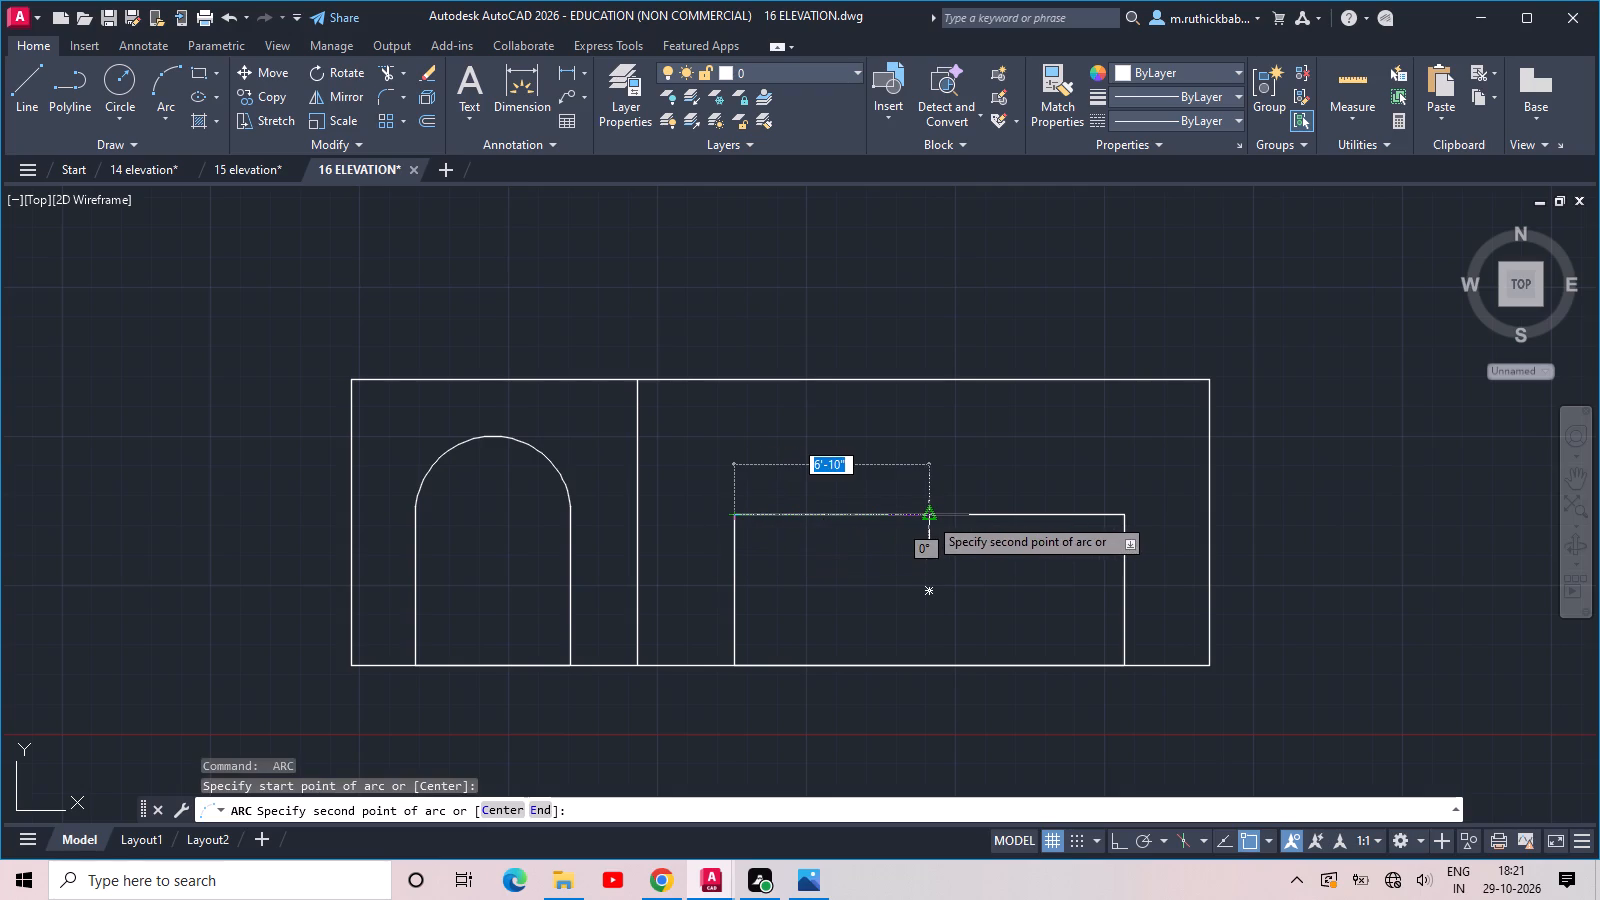
pyautogui.click(932, 446)
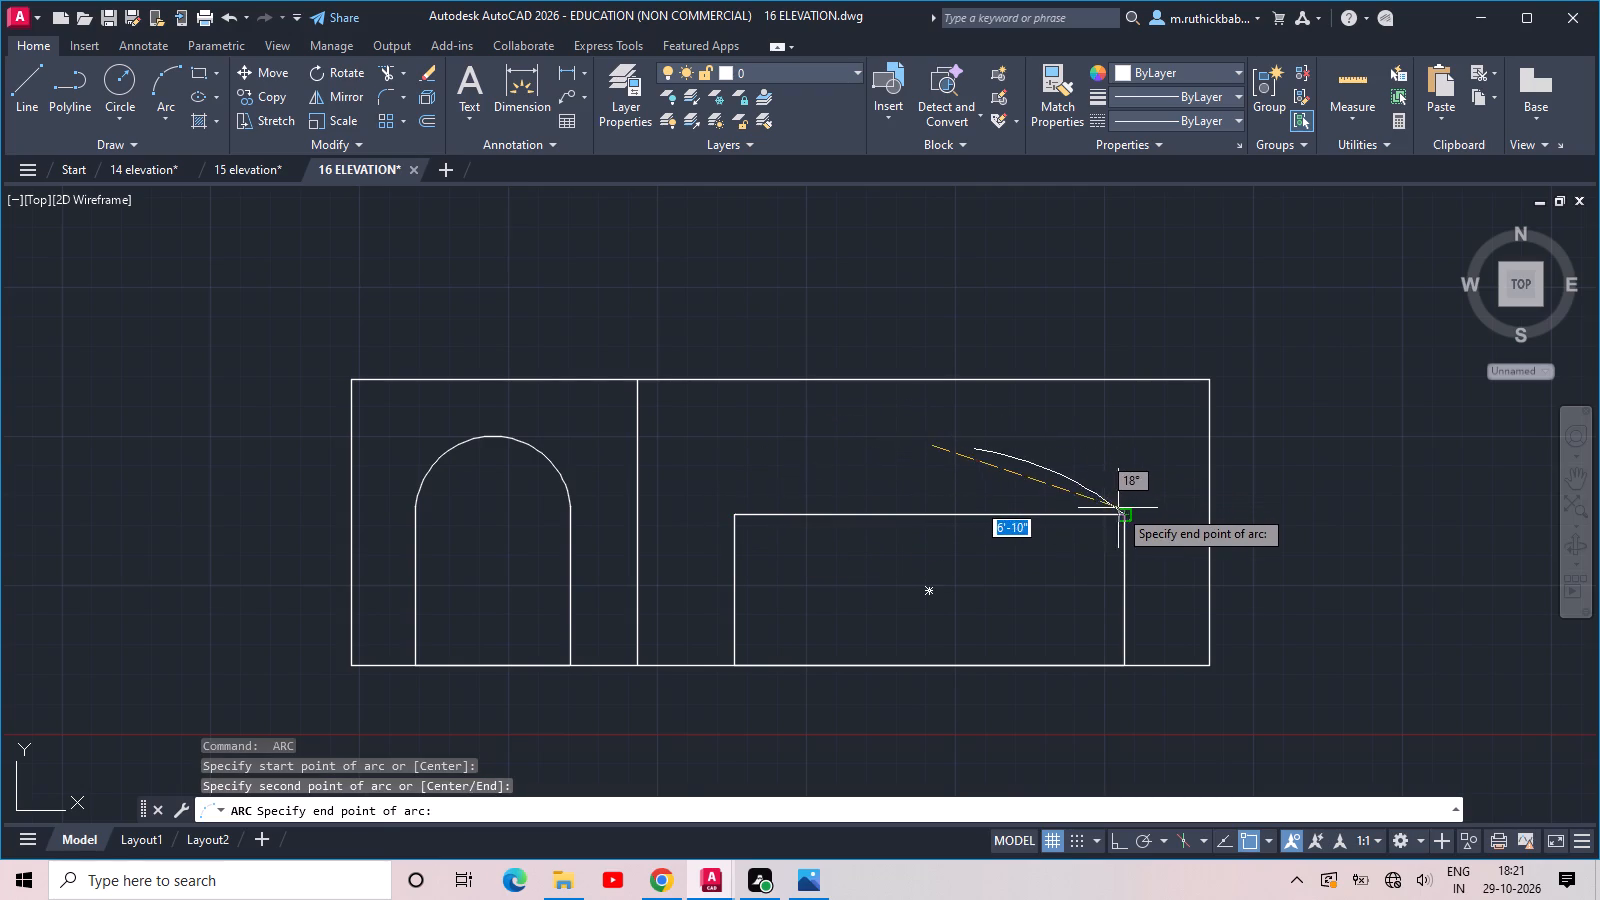
pyautogui.click(1120, 510)
# Trim away the right opening's horizontal top edge beneath the shallow arc.
pyautogui.press('t')
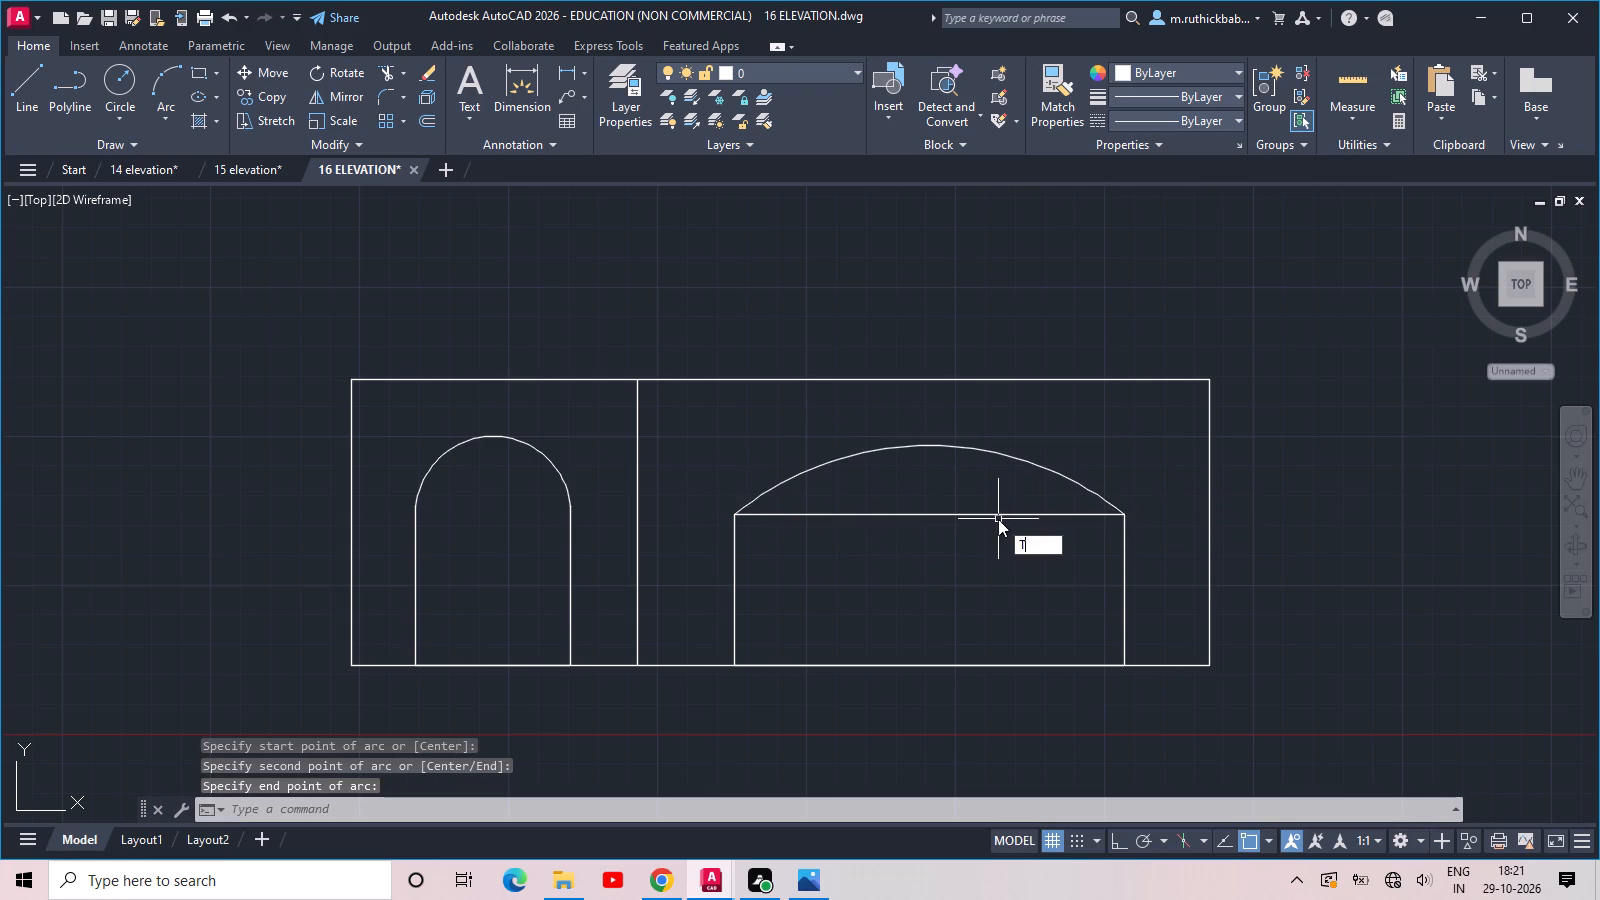
pyautogui.press('r')
pyautogui.press('space')
pyautogui.press('space')
pyautogui.click(985, 534)
pyautogui.click(957, 490)
pyautogui.scroll(-1, 943, 496)
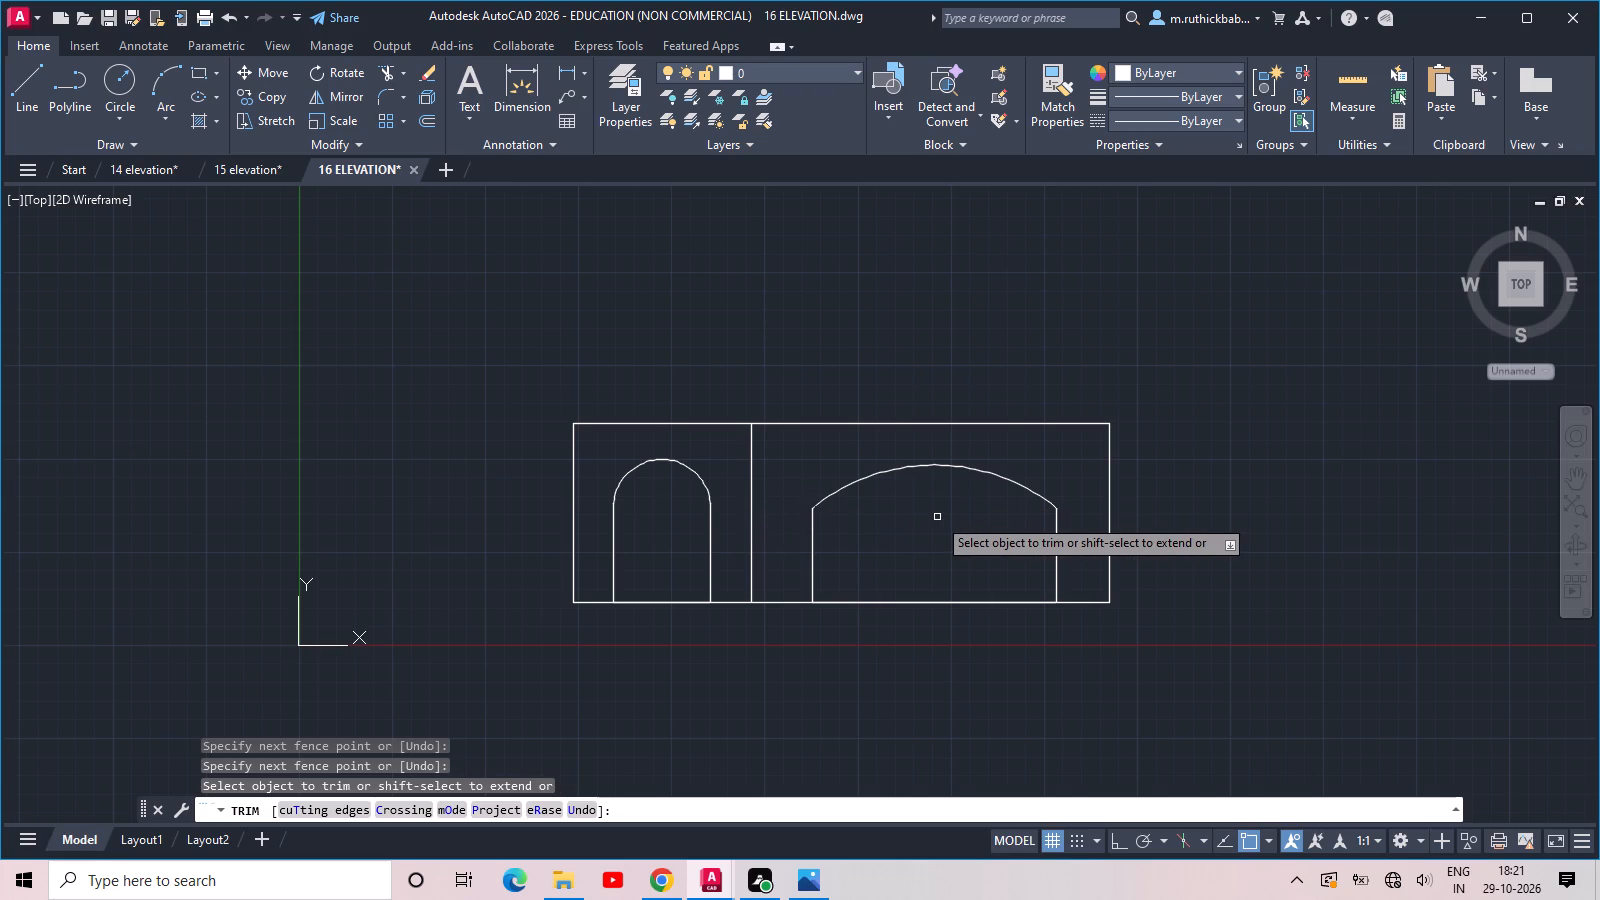
pyautogui.press('Escape')
pyautogui.press('Escape')
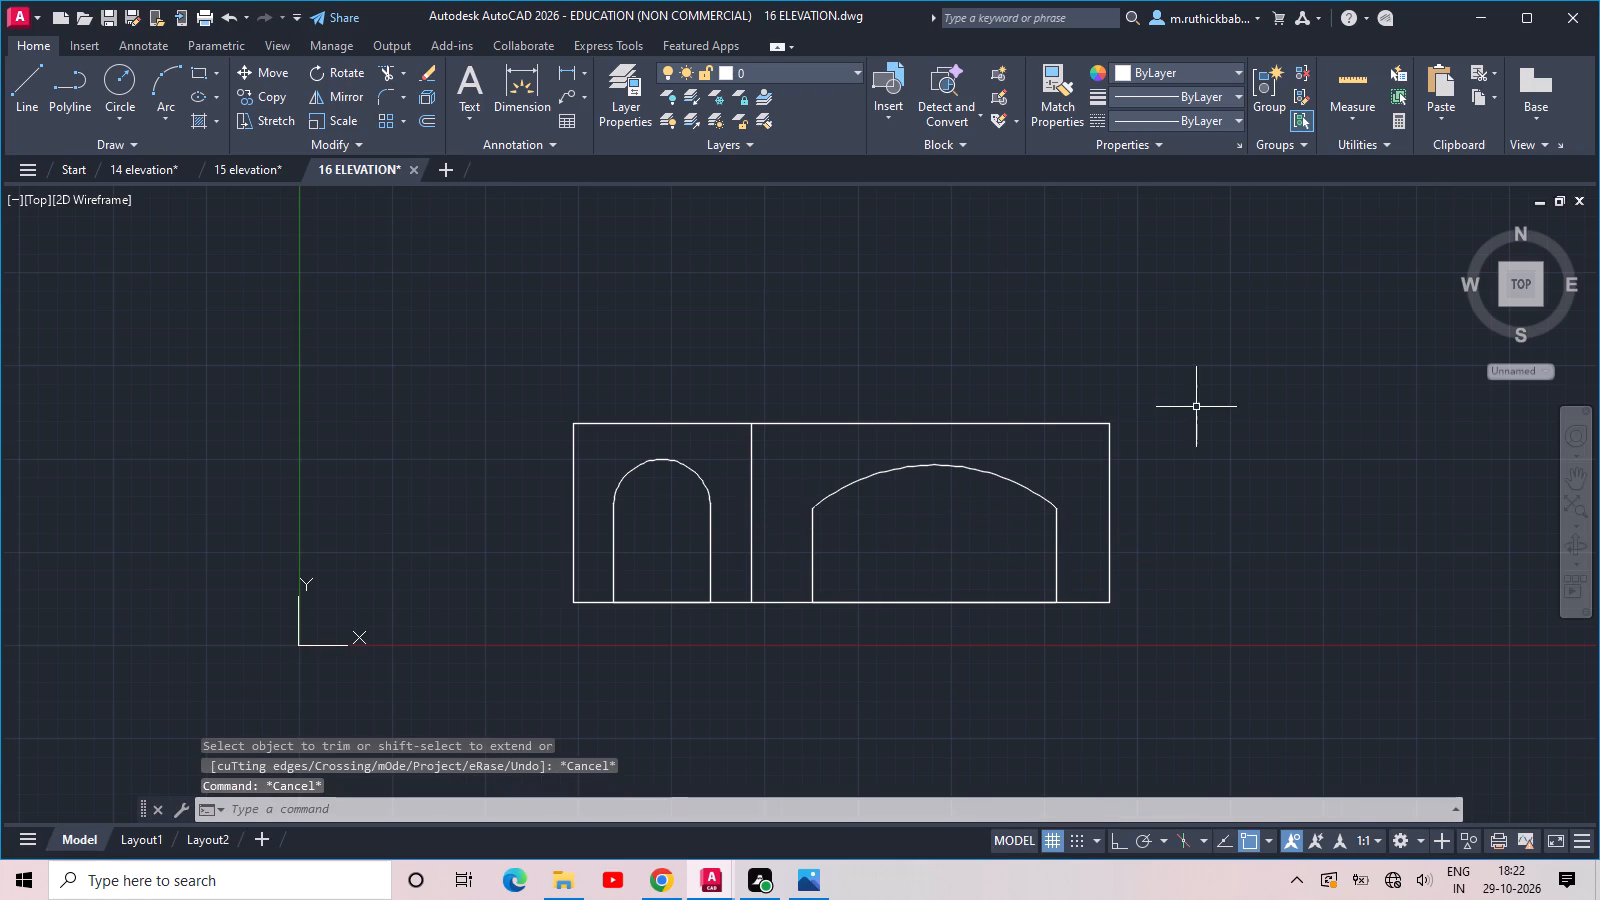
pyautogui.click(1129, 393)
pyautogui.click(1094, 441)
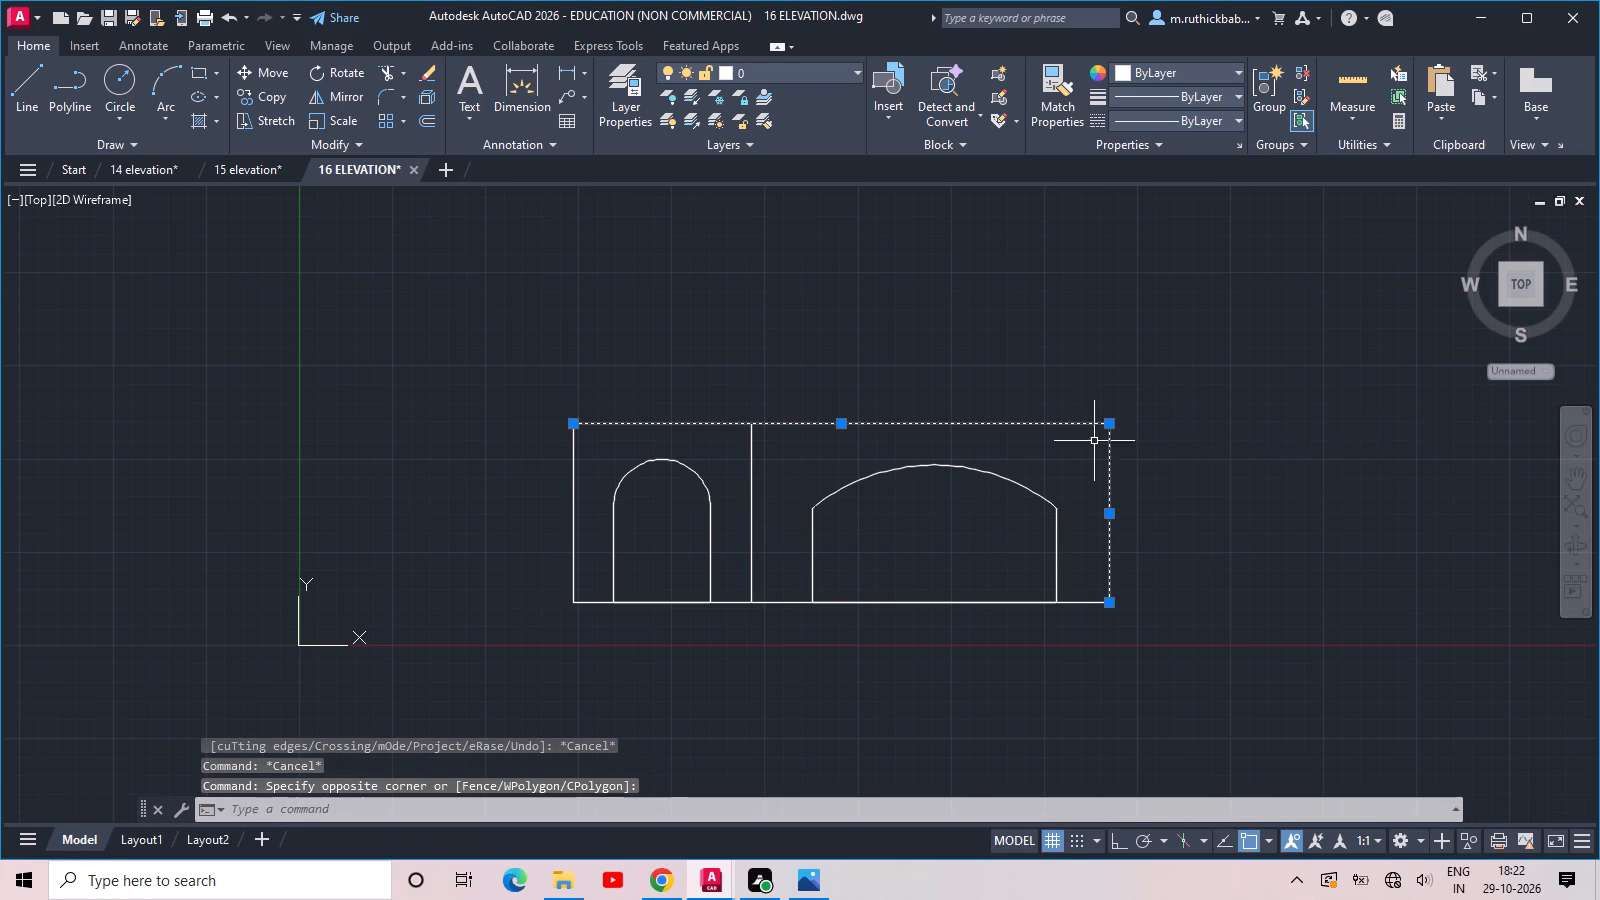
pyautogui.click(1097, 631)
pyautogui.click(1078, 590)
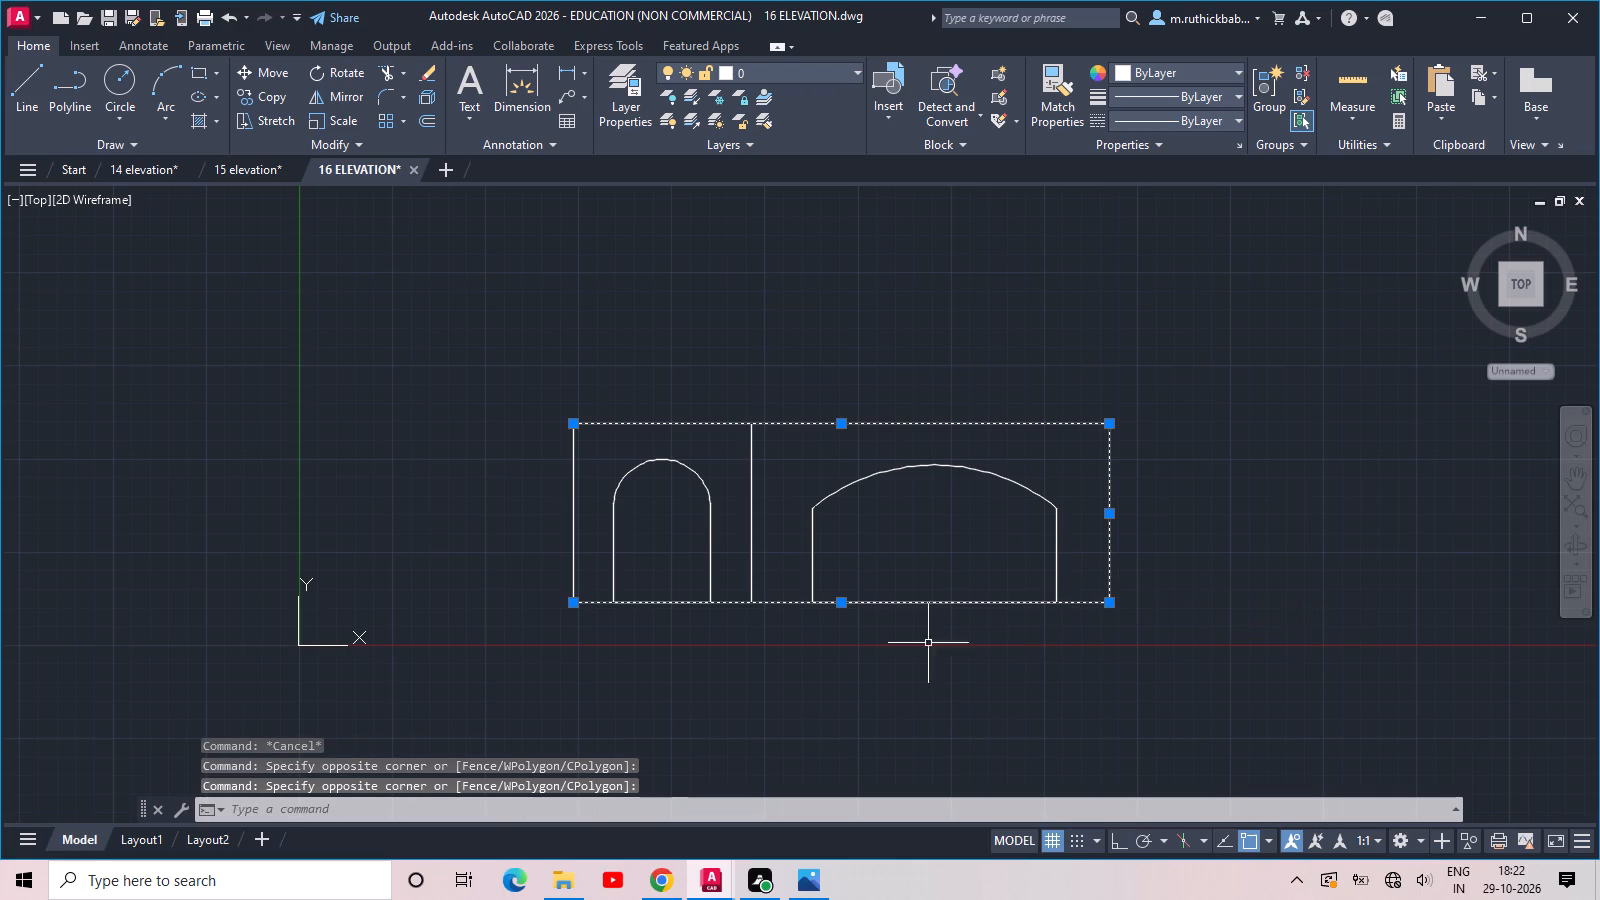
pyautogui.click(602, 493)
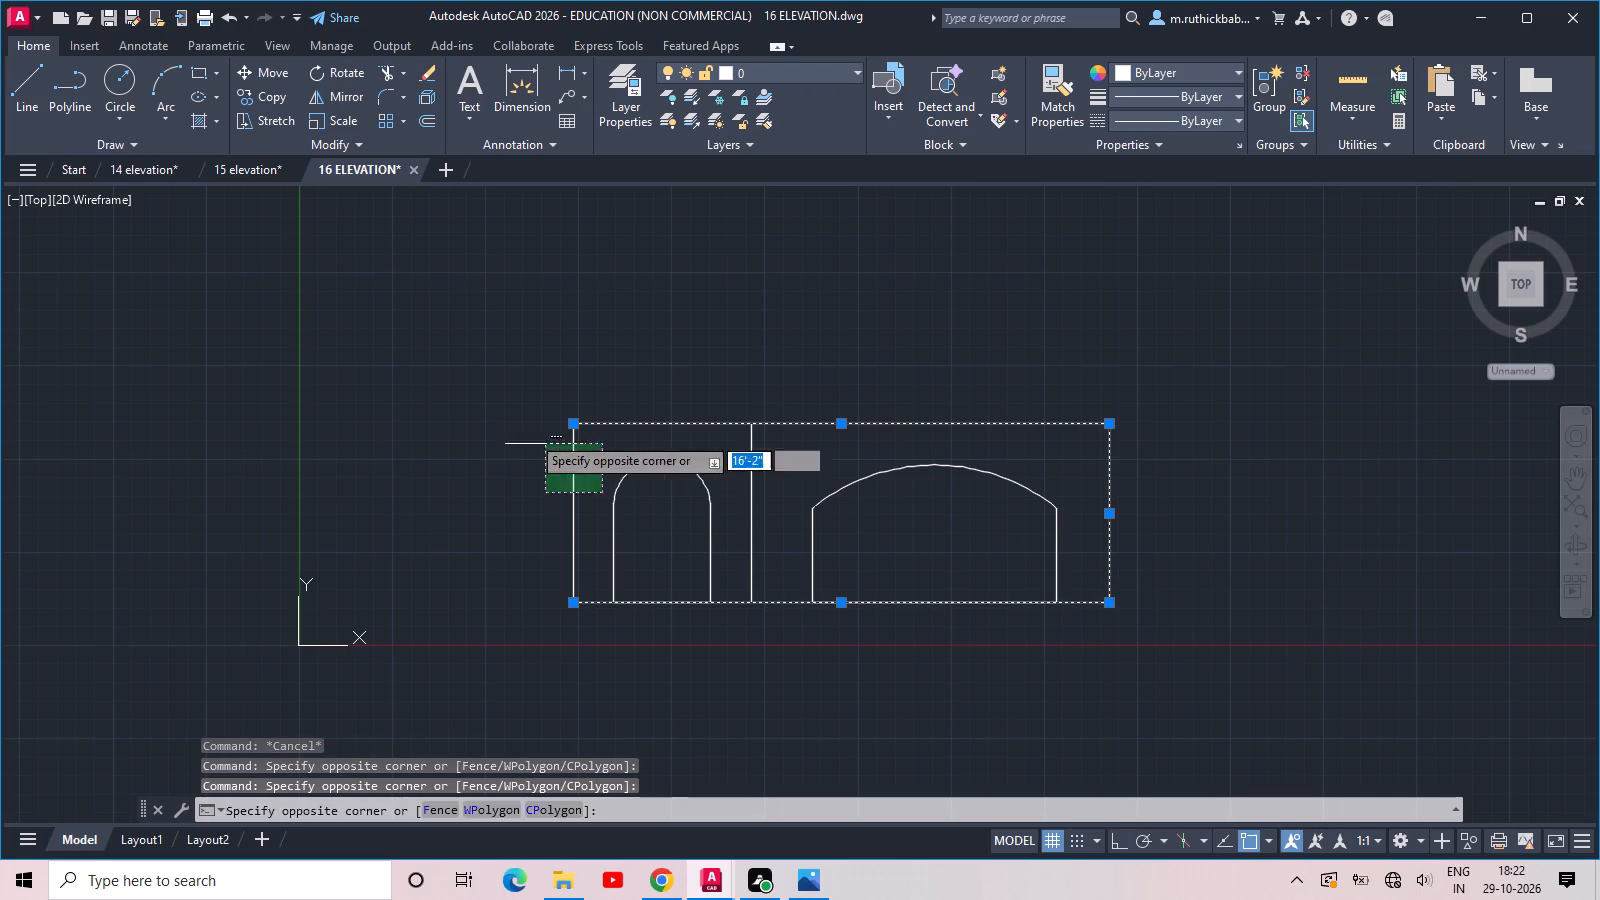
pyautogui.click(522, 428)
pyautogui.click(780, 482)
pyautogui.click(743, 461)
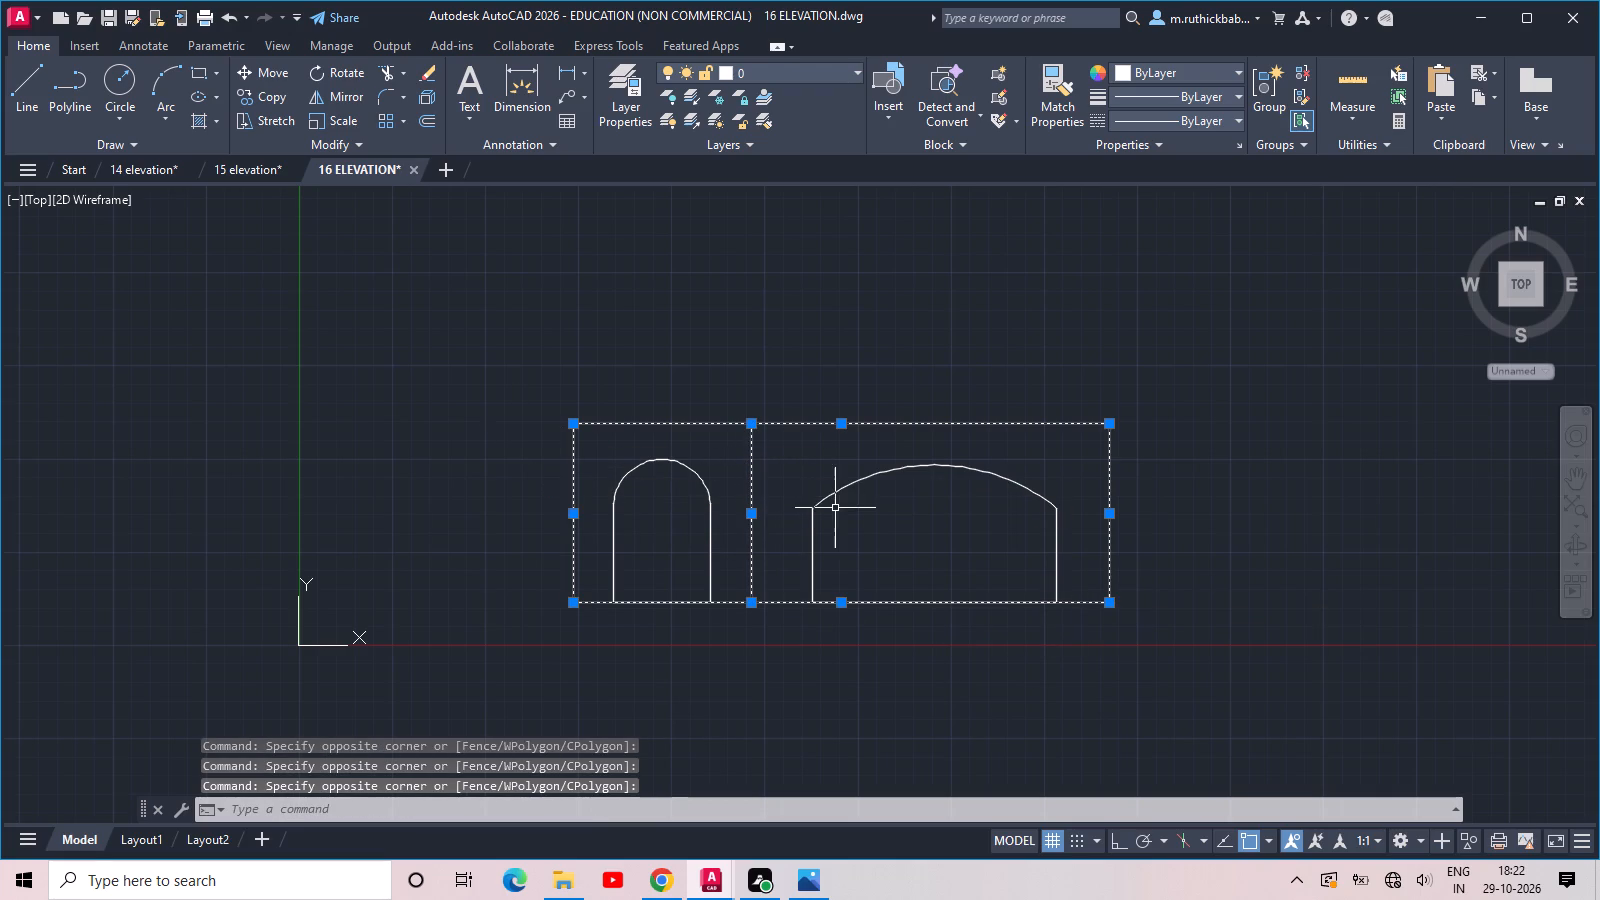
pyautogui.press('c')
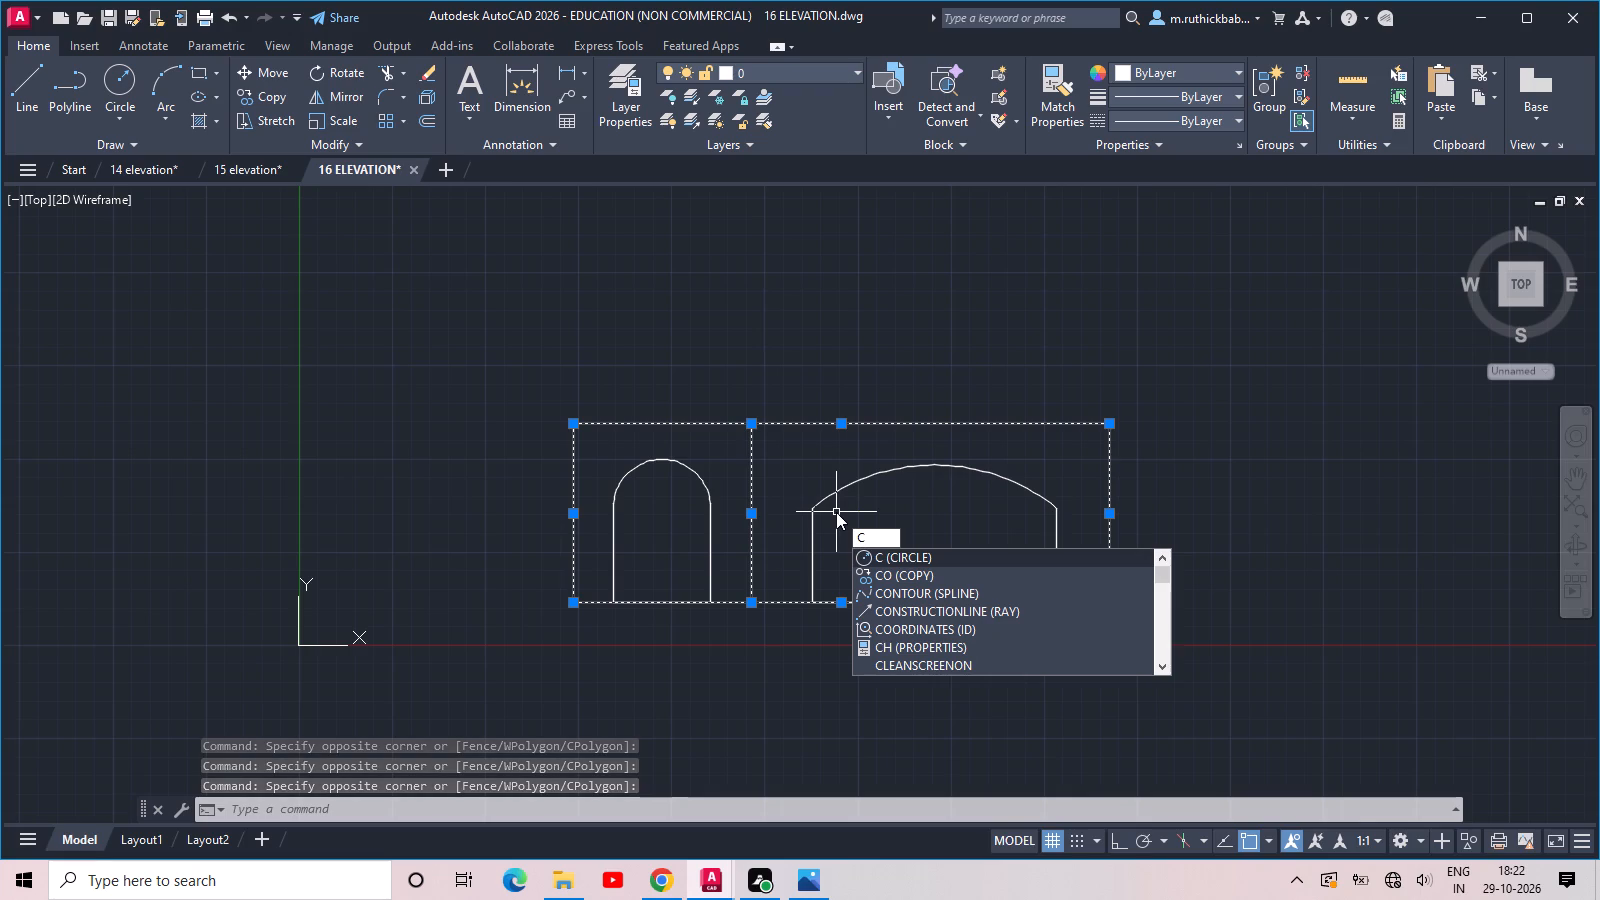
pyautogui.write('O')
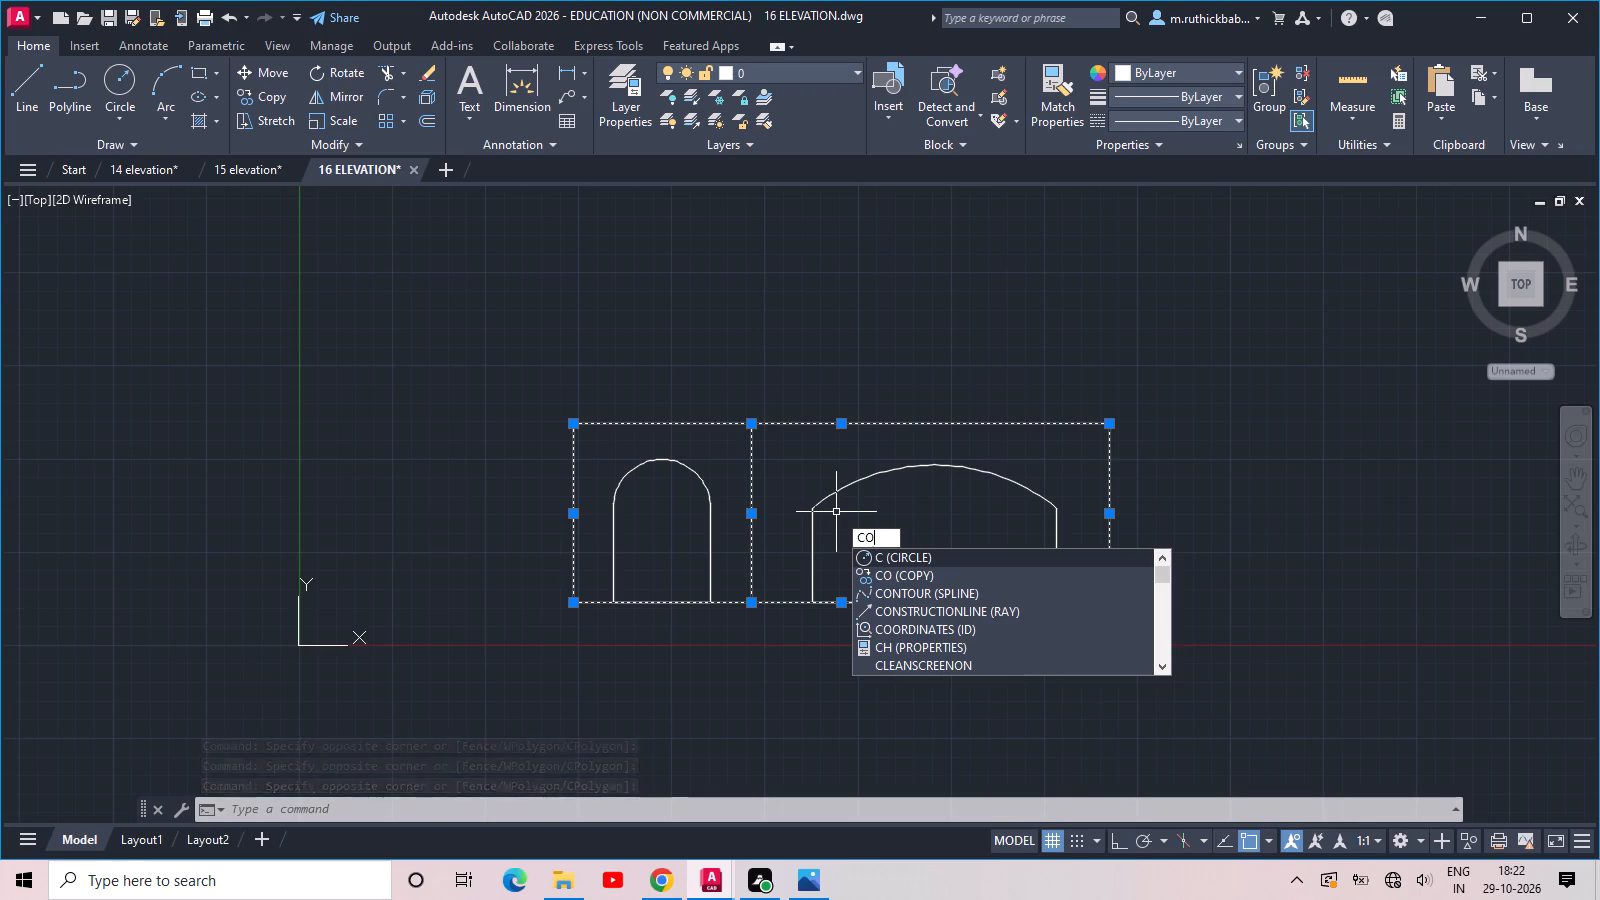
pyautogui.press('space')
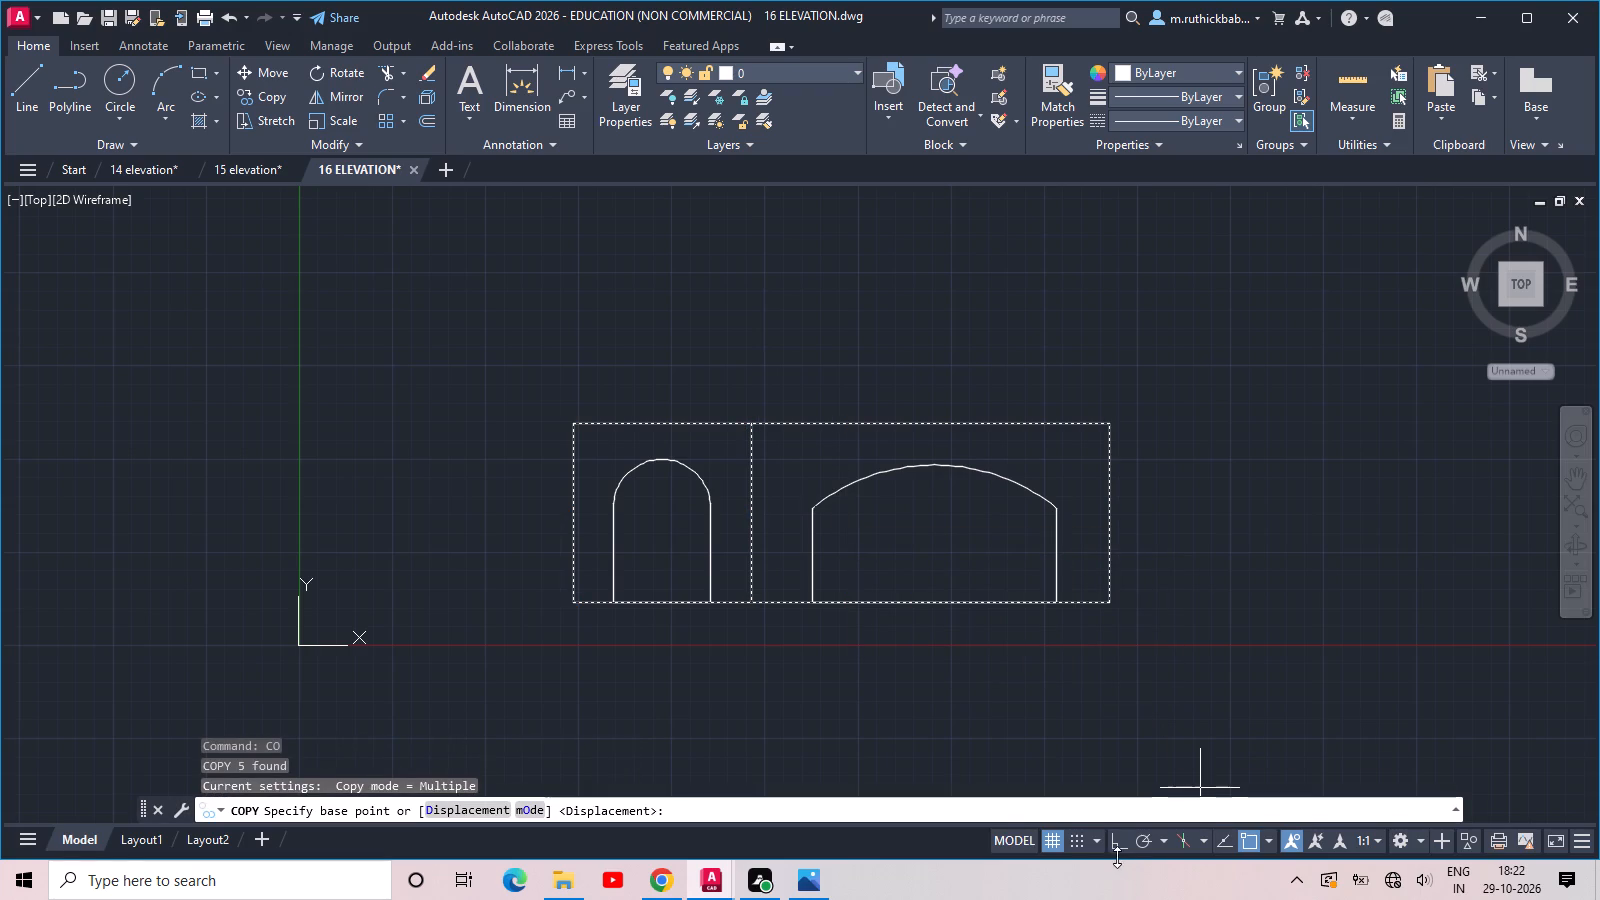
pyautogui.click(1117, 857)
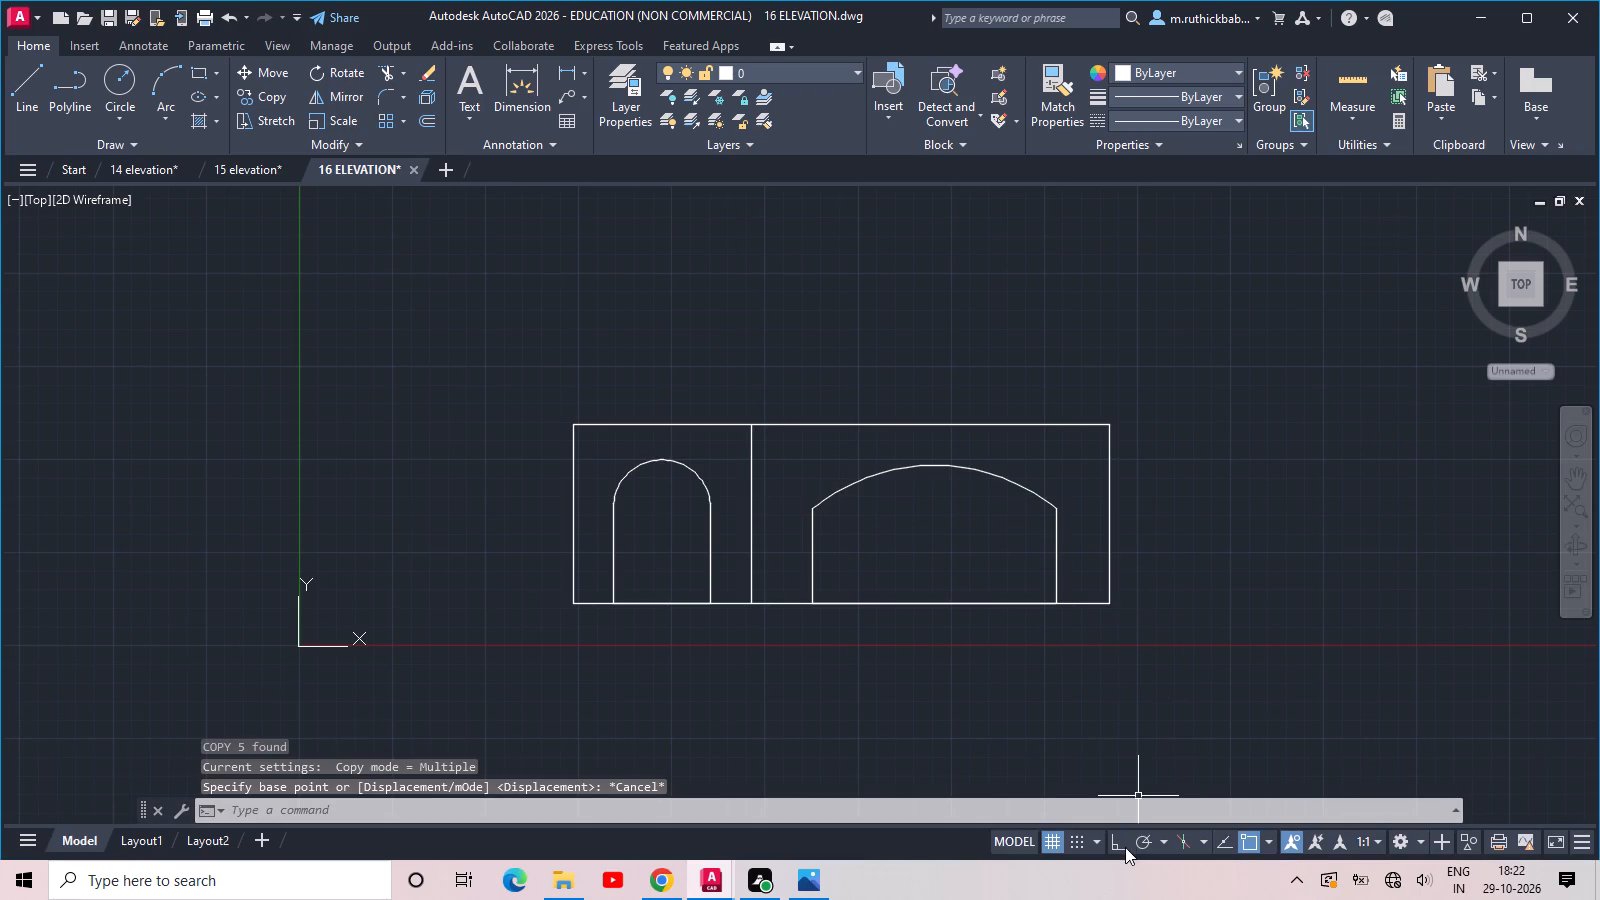
# Copy the outline's four edges and the dividing line straight up with Ortho on, stacking a second storey on the top edge.
pyautogui.click(1125, 631)
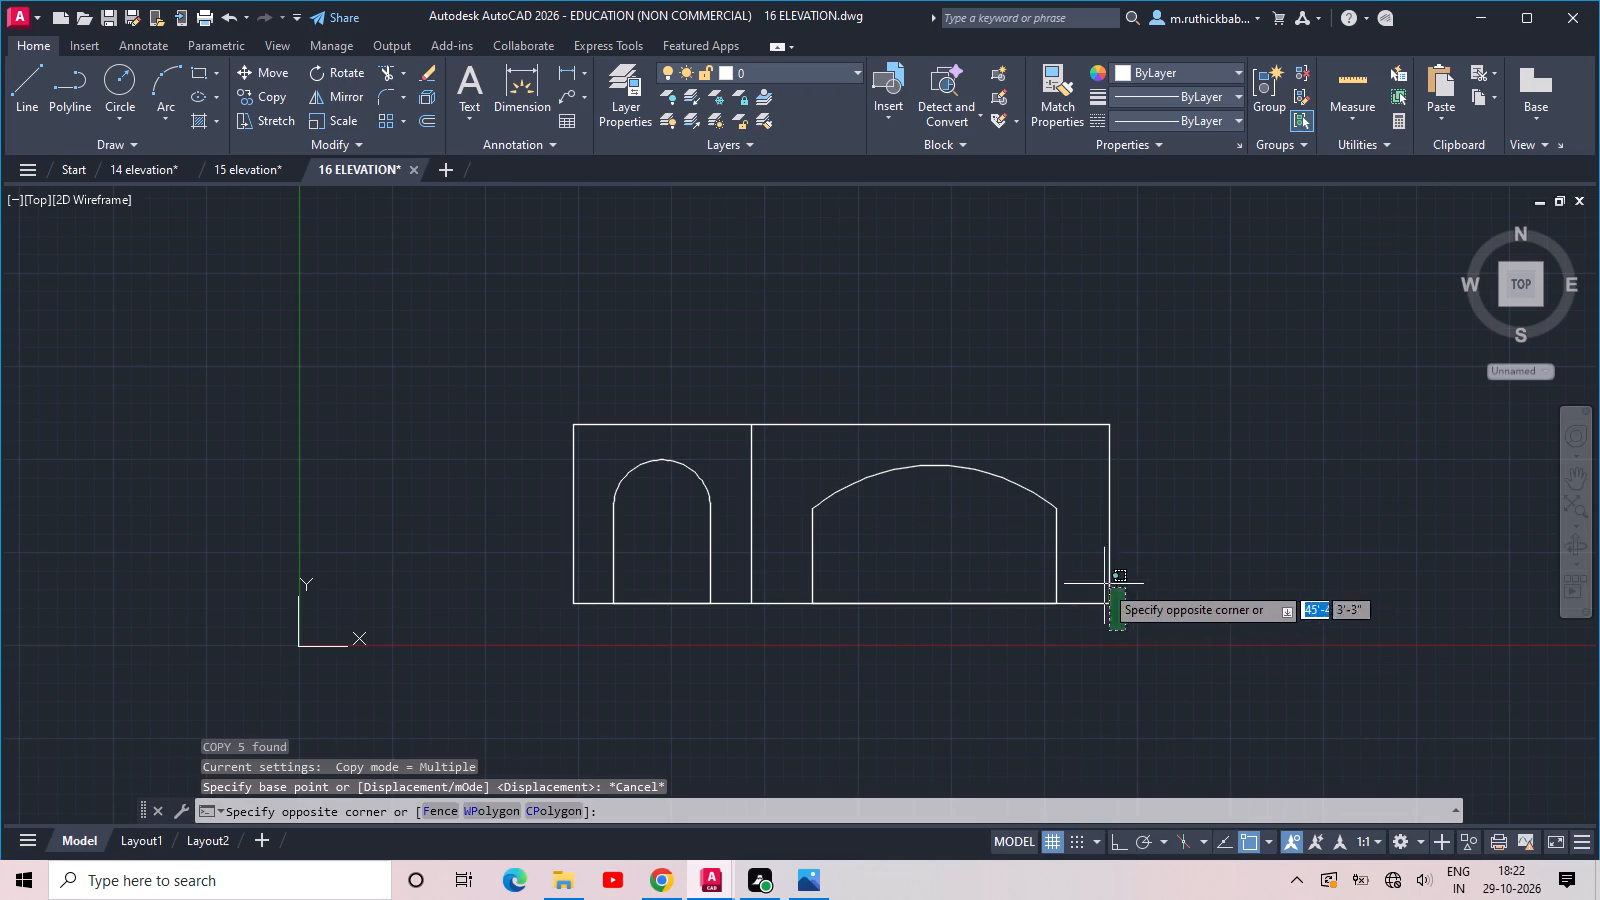
pyautogui.click(1094, 577)
pyautogui.click(1063, 440)
pyautogui.click(976, 358)
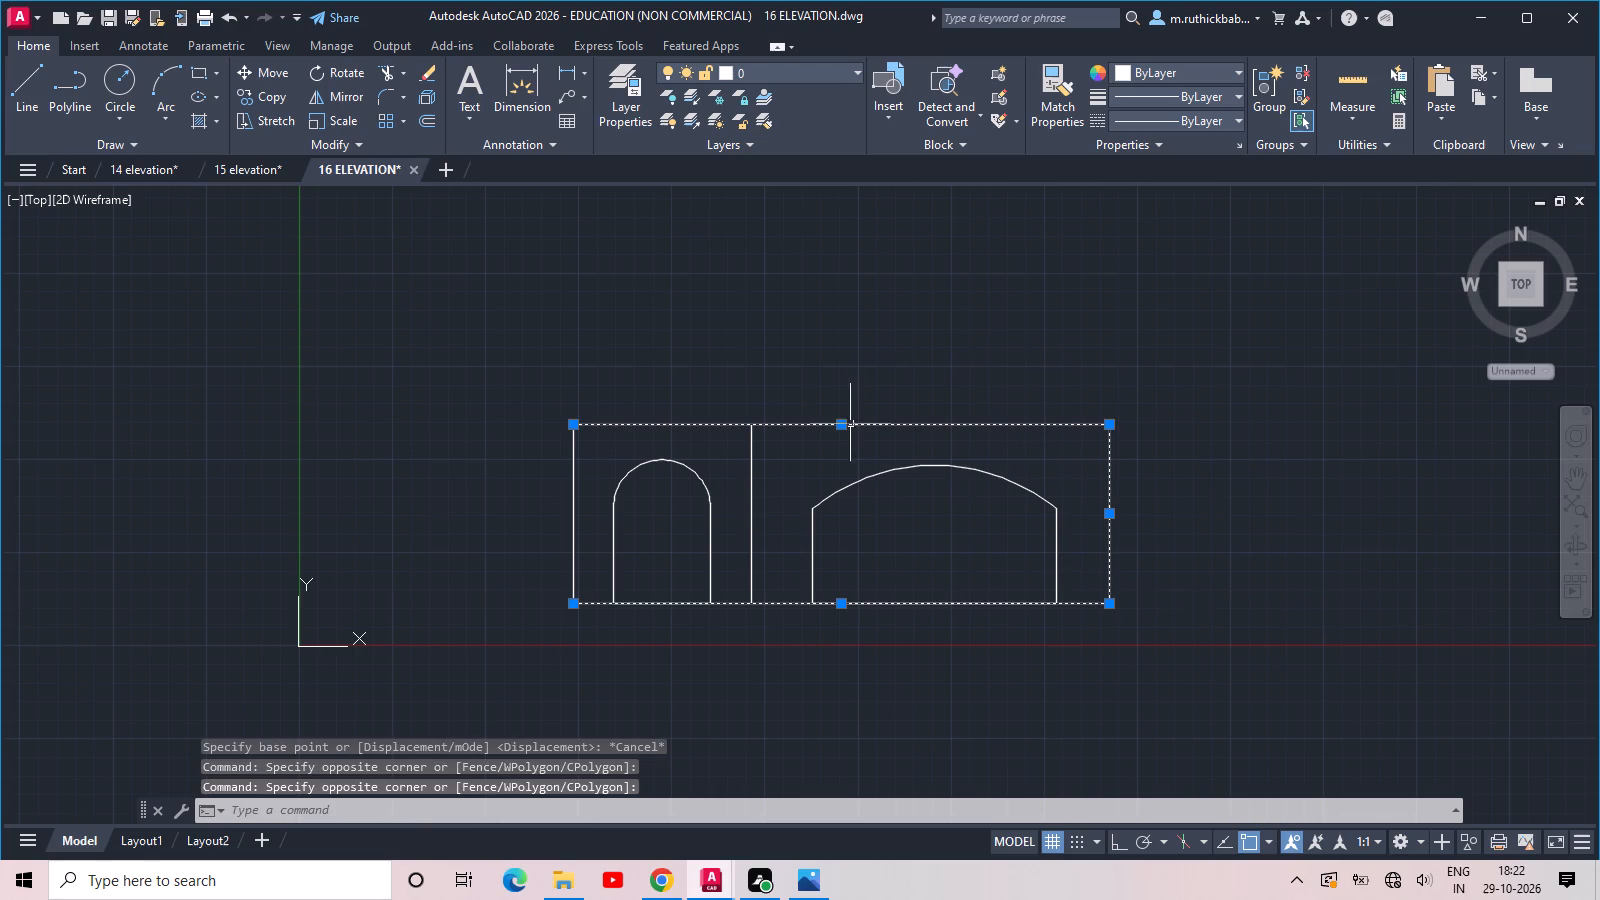
pyautogui.moveTo(802, 453); pyautogui.dragTo(781, 448)
pyautogui.click(519, 341)
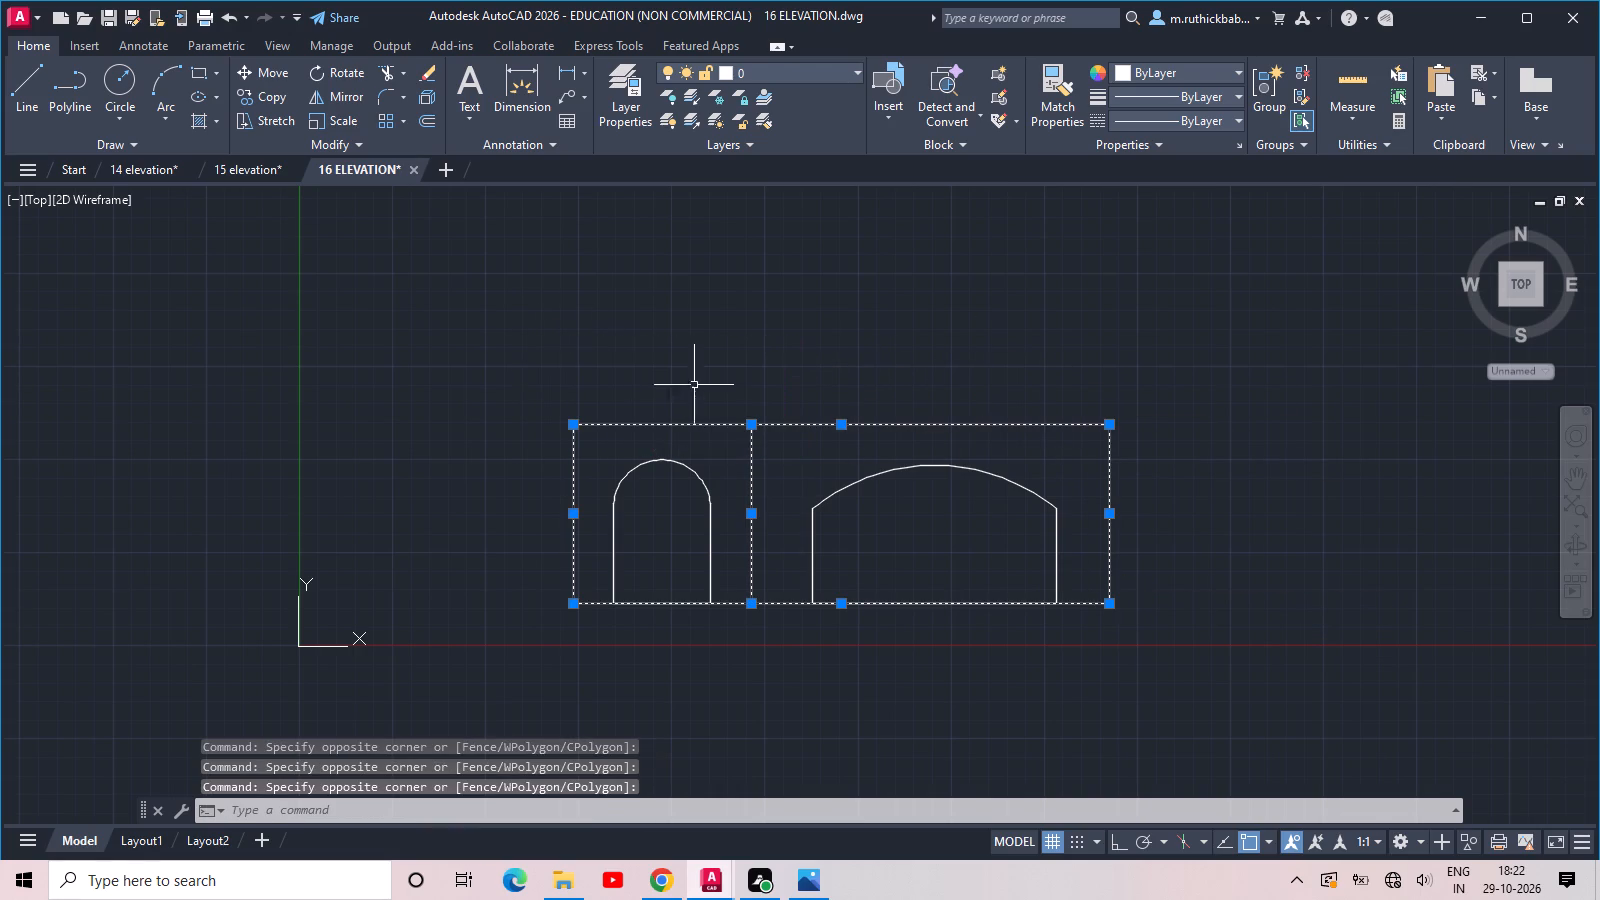
pyautogui.press('c')
pyautogui.press('o')
pyautogui.press('space')
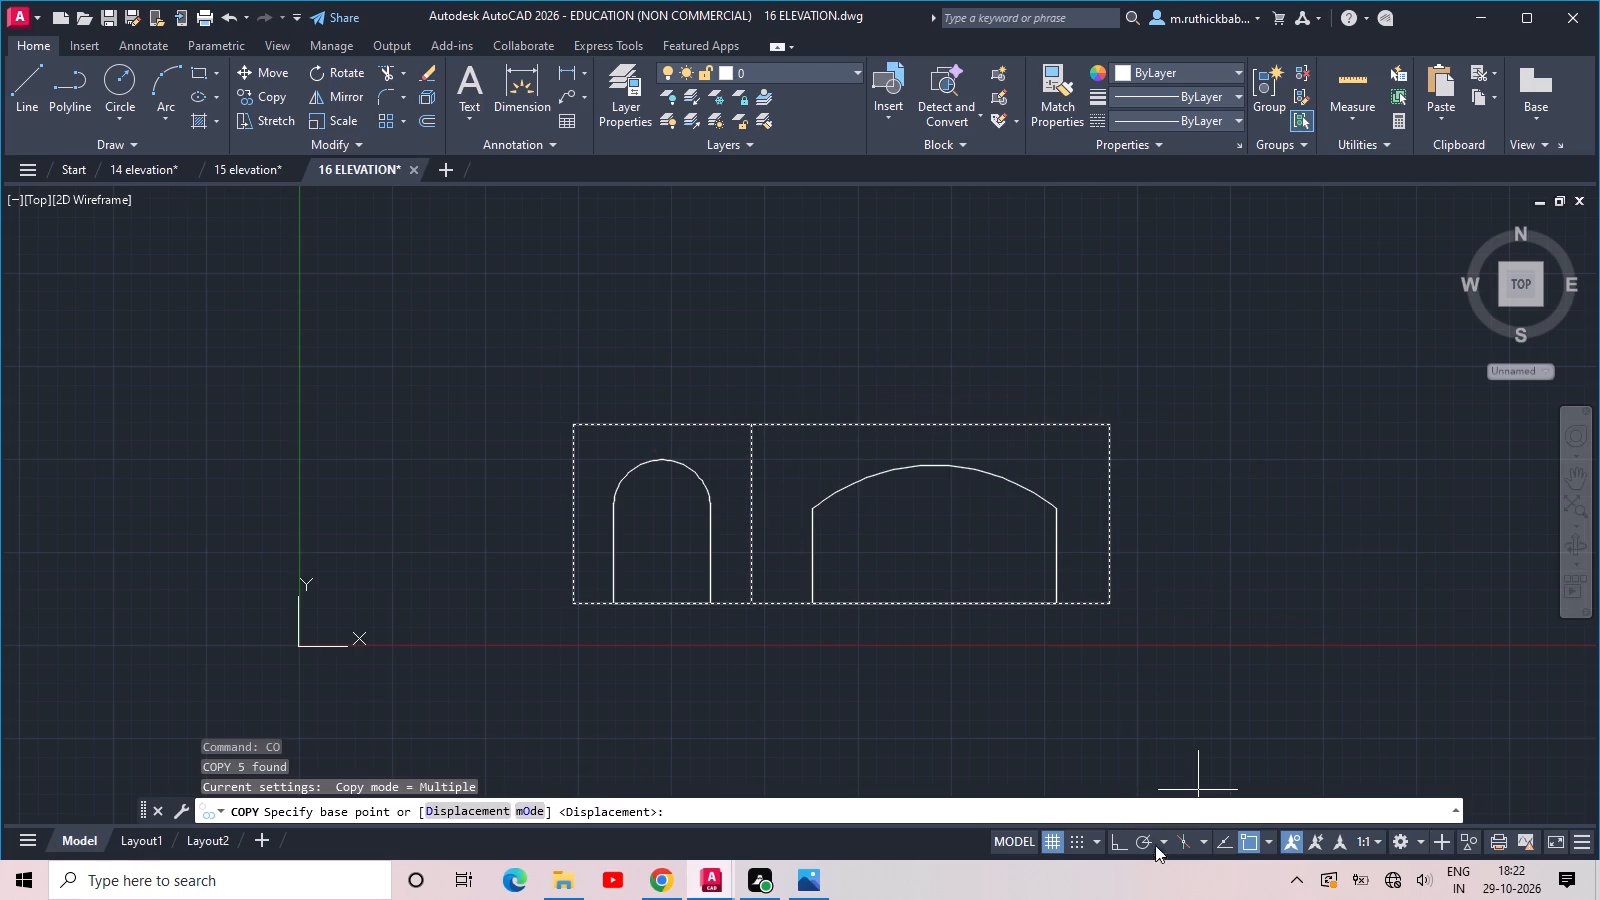
pyautogui.click(1123, 840)
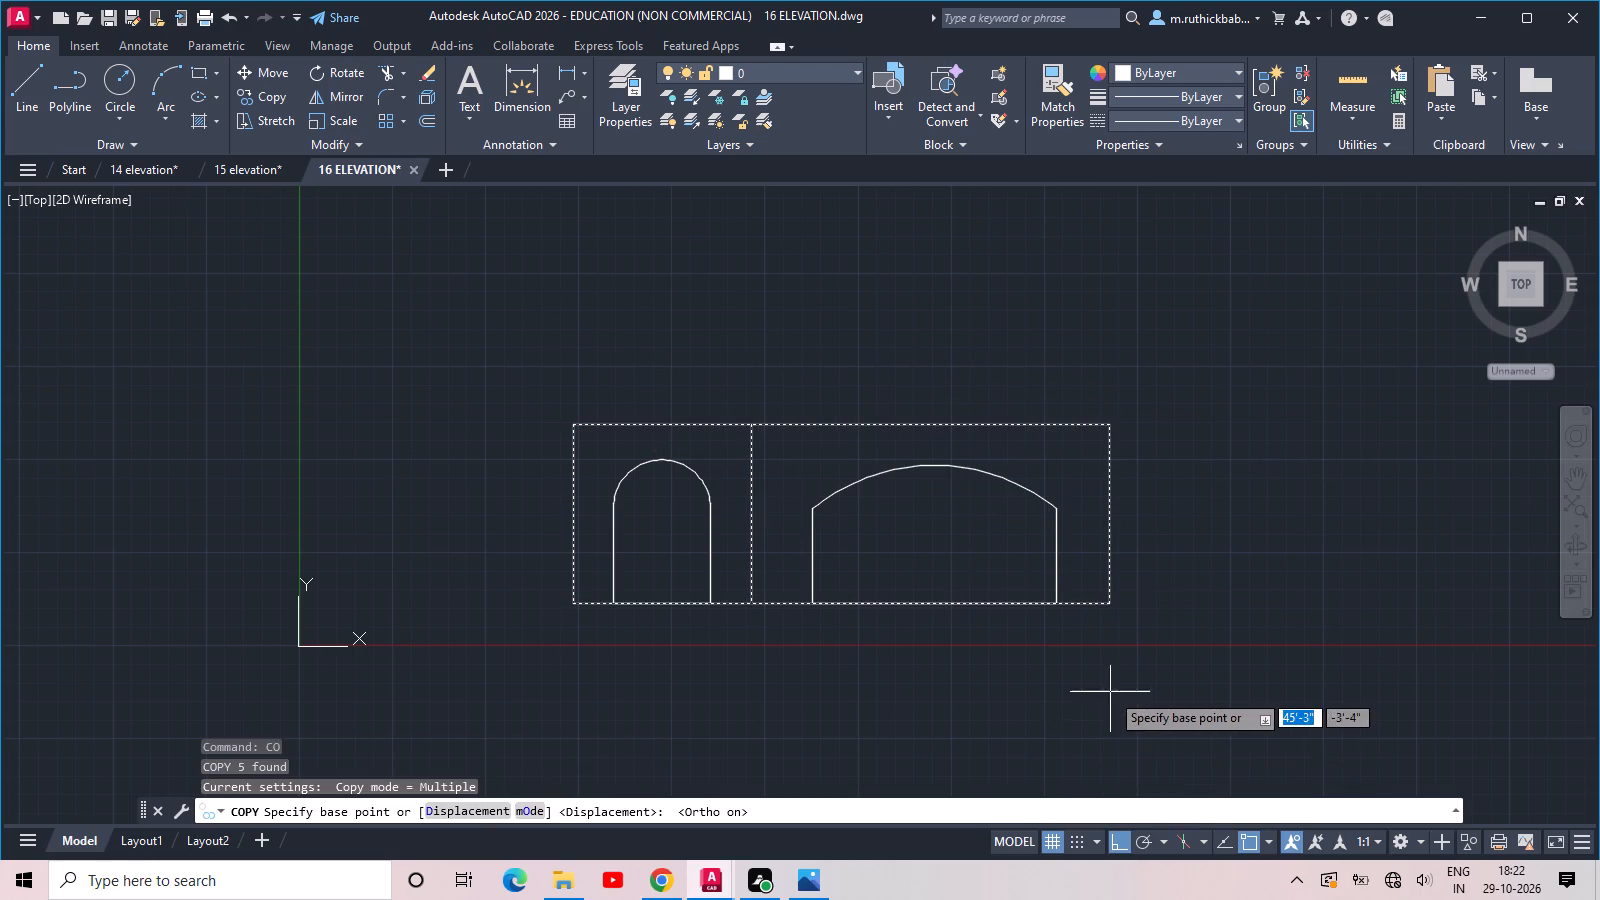
pyautogui.click(1107, 605)
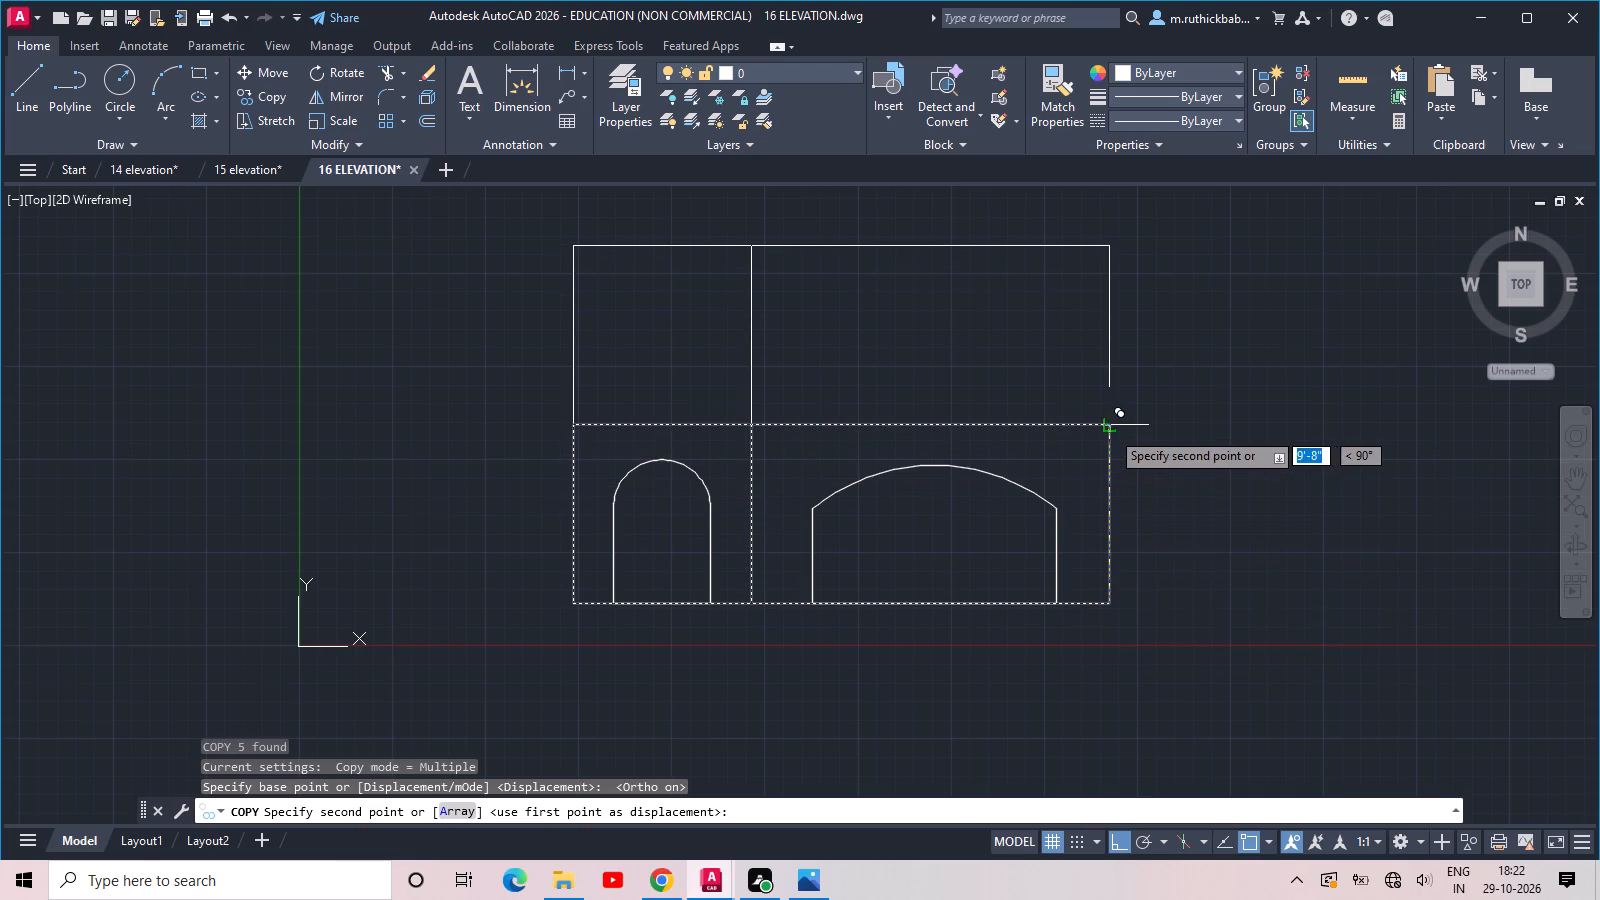
pyautogui.click(1110, 426)
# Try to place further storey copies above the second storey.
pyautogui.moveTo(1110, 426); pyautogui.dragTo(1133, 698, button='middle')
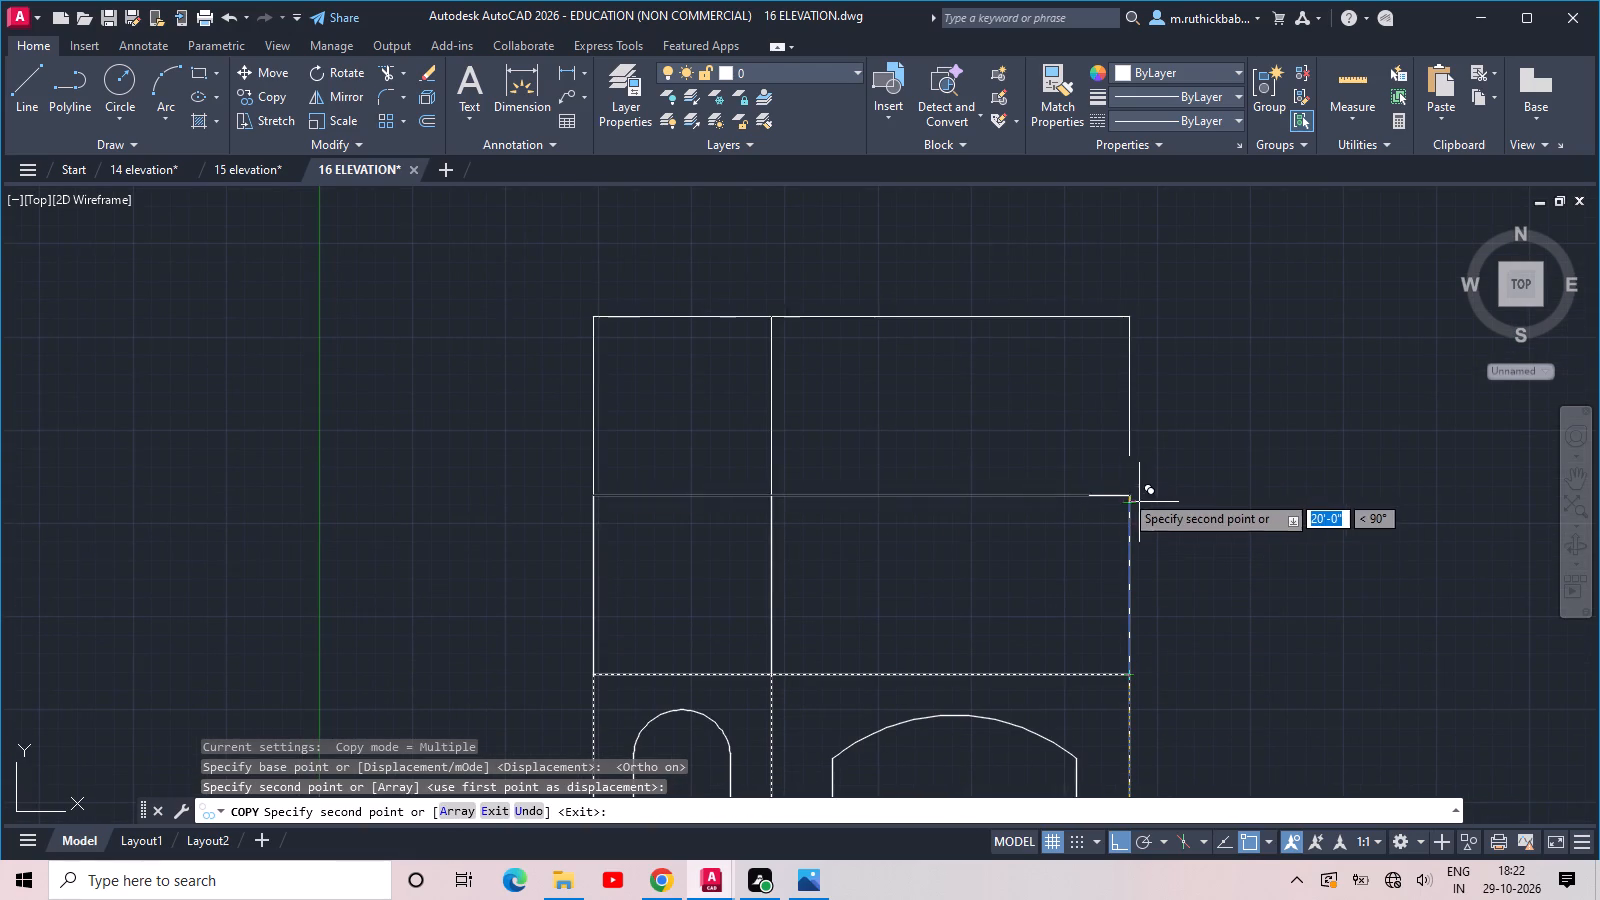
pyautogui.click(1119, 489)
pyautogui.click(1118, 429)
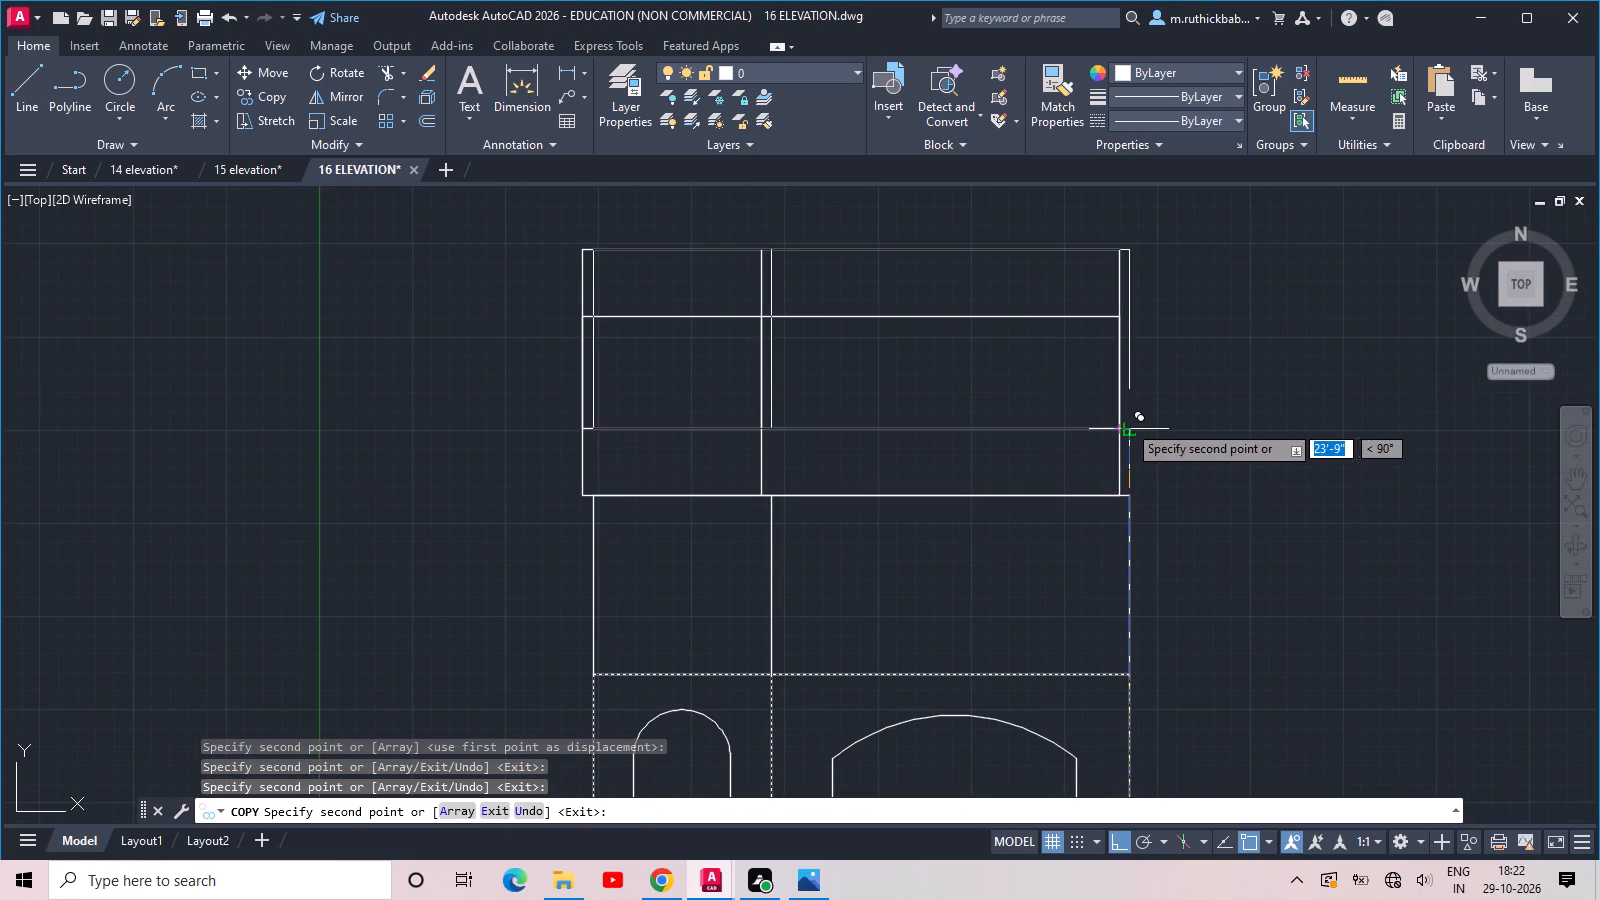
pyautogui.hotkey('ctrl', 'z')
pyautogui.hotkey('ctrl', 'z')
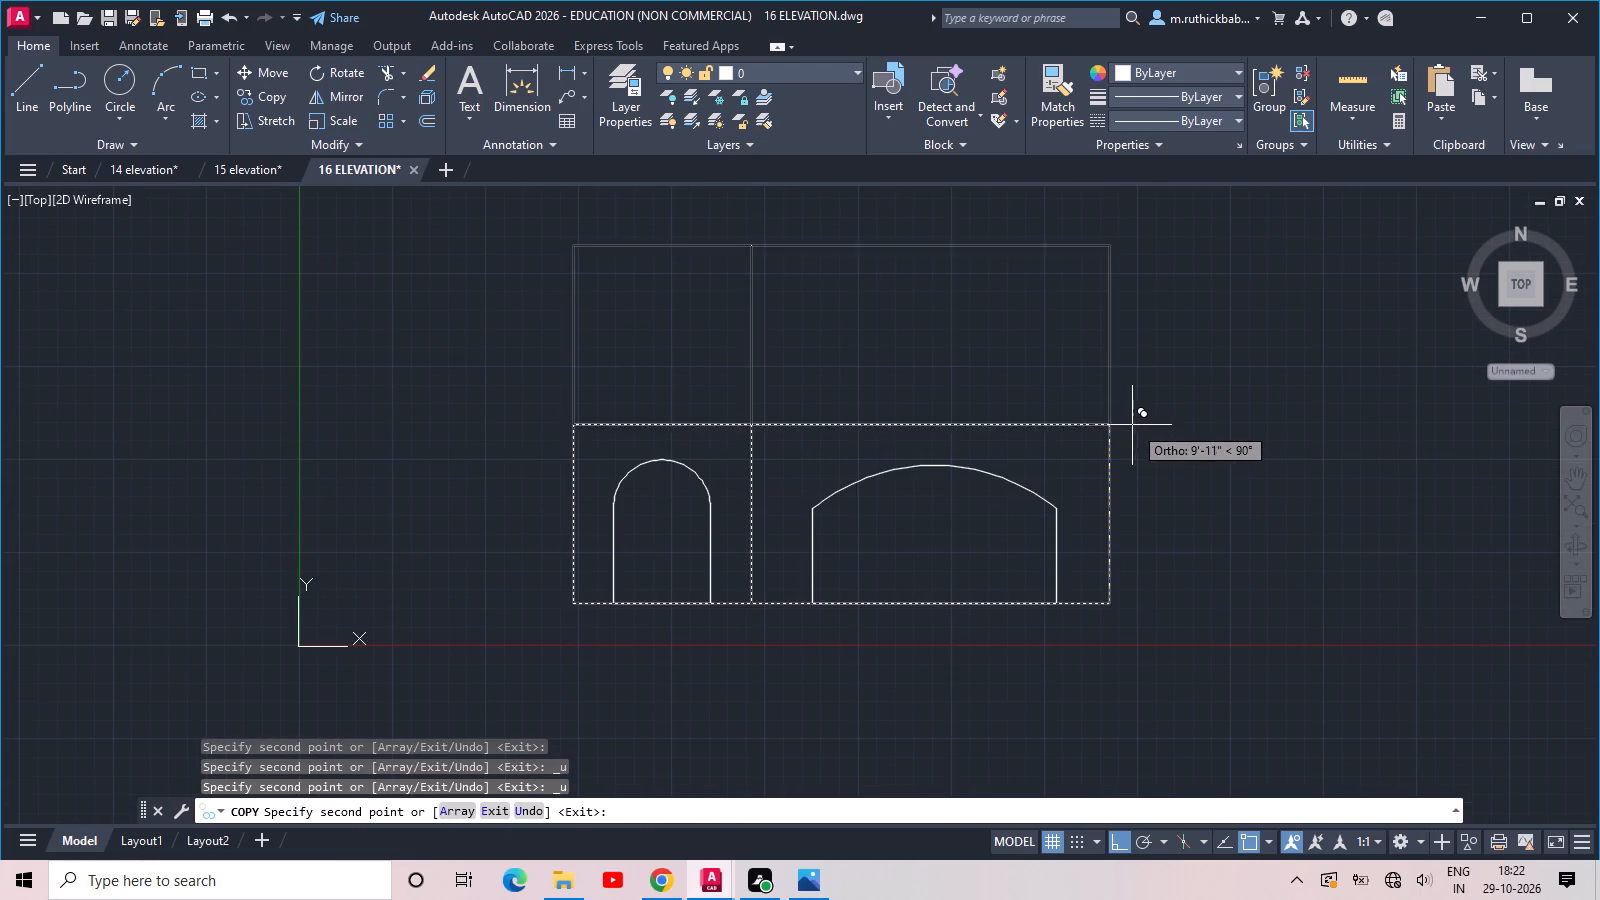
# Place two more copies of the storey frame at 20' and 30' above the original, forming the third and fourth storeys.
pyautogui.moveTo(1118, 307); pyautogui.dragTo(1152, 561, button='middle')
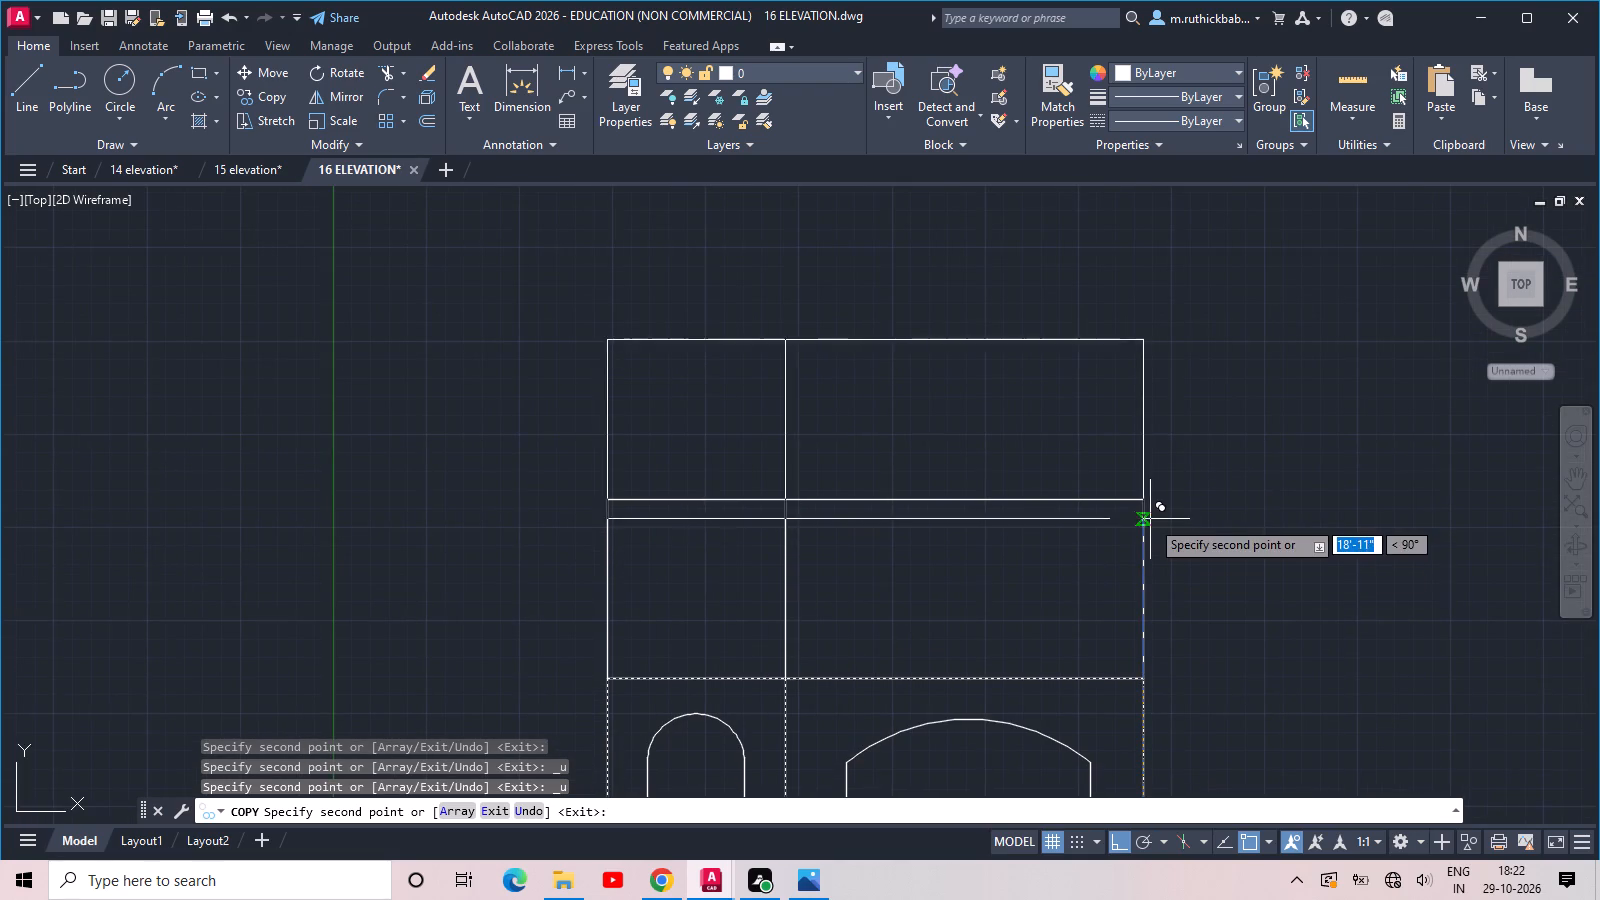
pyautogui.click(1145, 495)
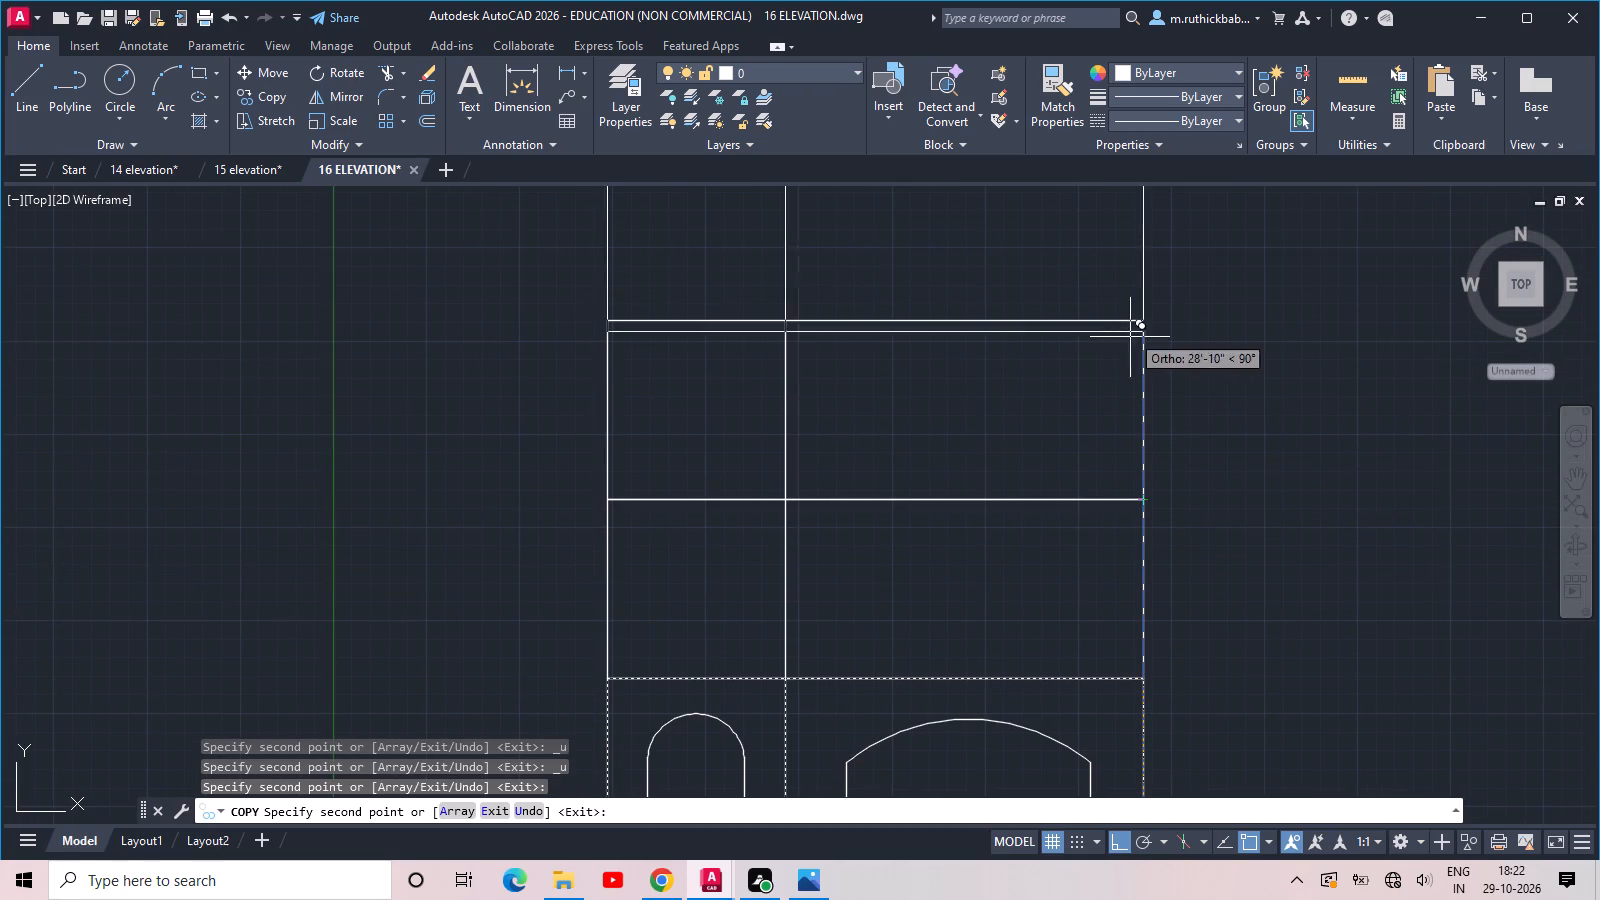
pyautogui.click(1143, 318)
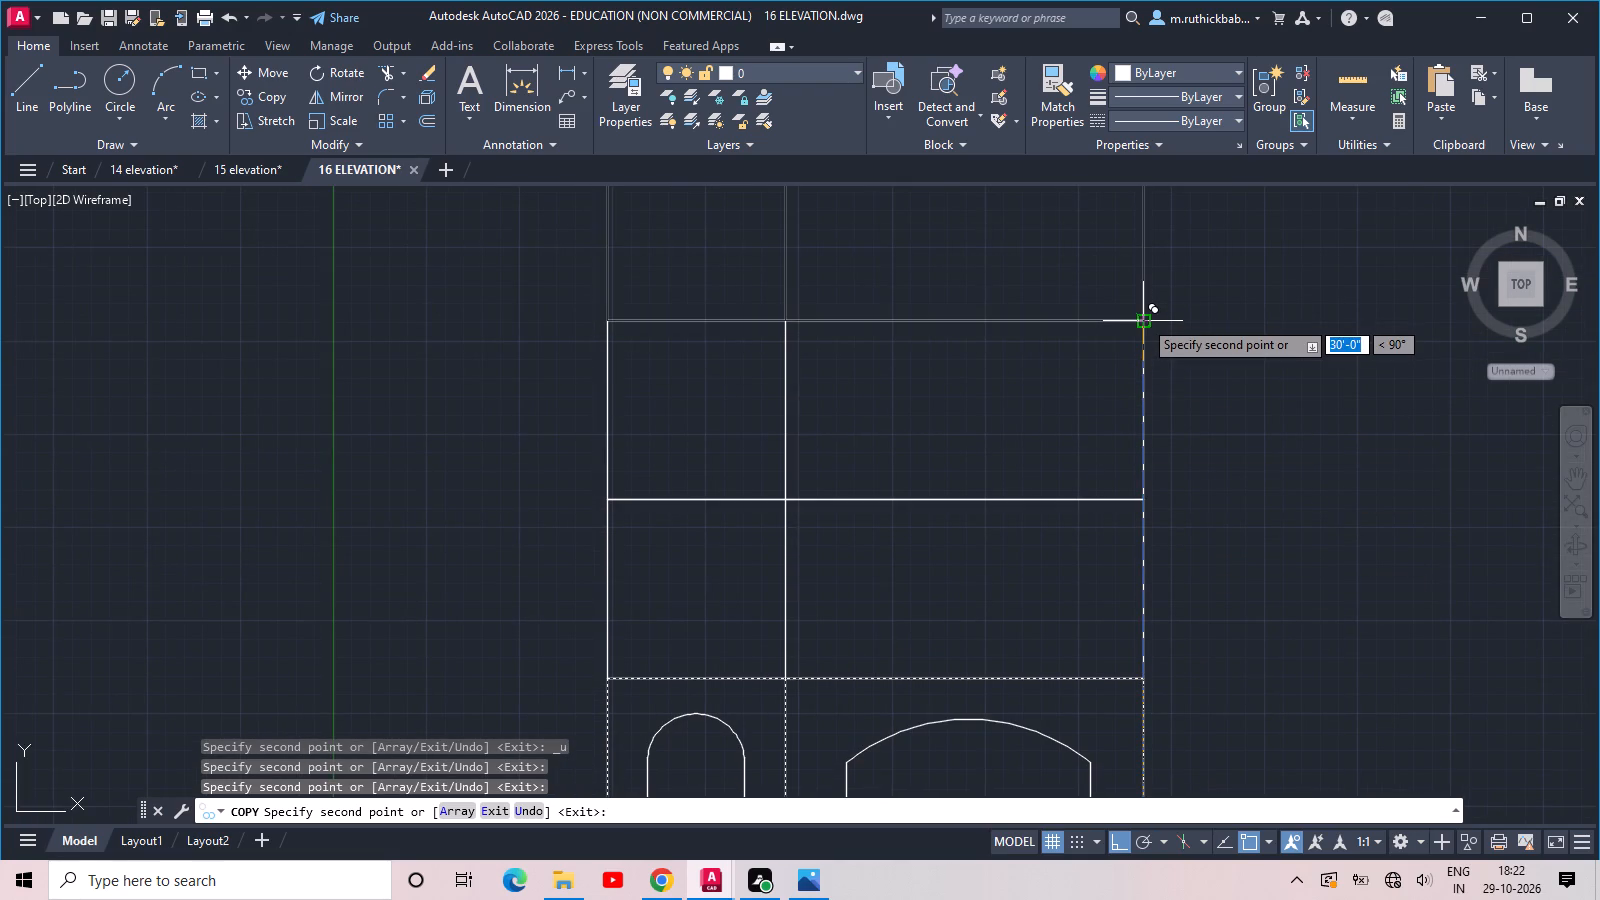
pyautogui.press('Escape')
# Trim the left-bay portion of the horizontal line between the second and third storeys.
pyautogui.scroll(-2, 1143, 319)
pyautogui.moveTo(1117, 350); pyautogui.dragTo(1082, 493, button='middle')
pyautogui.scroll(1, 965, 526)
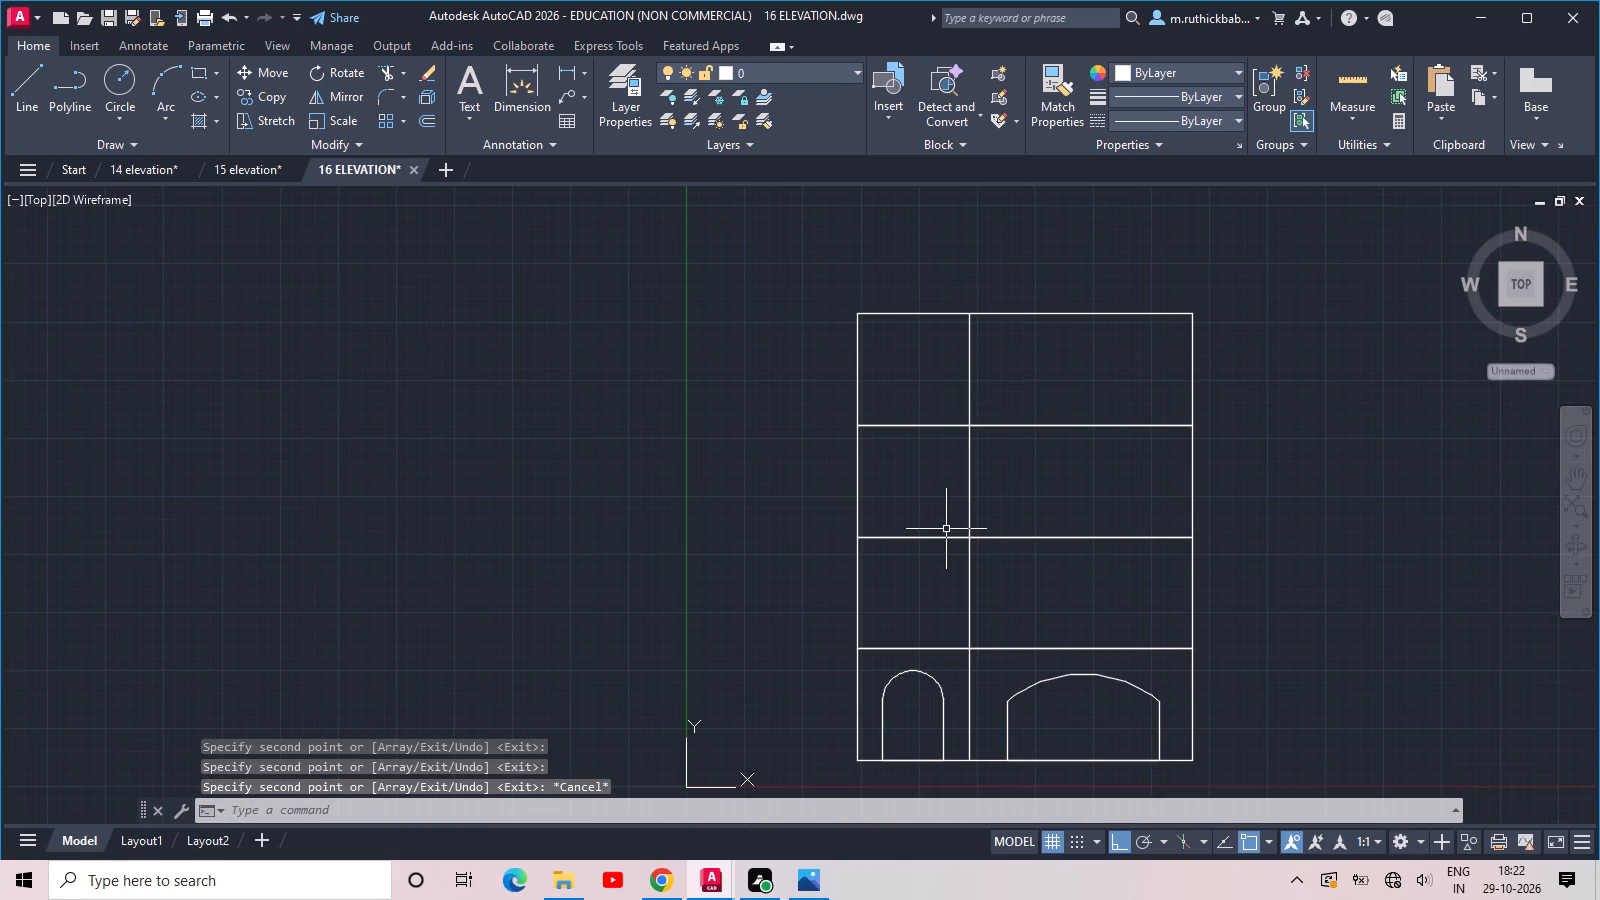
pyautogui.write('TR')
pyautogui.press('space')
pyautogui.press('space')
pyautogui.click(933, 557)
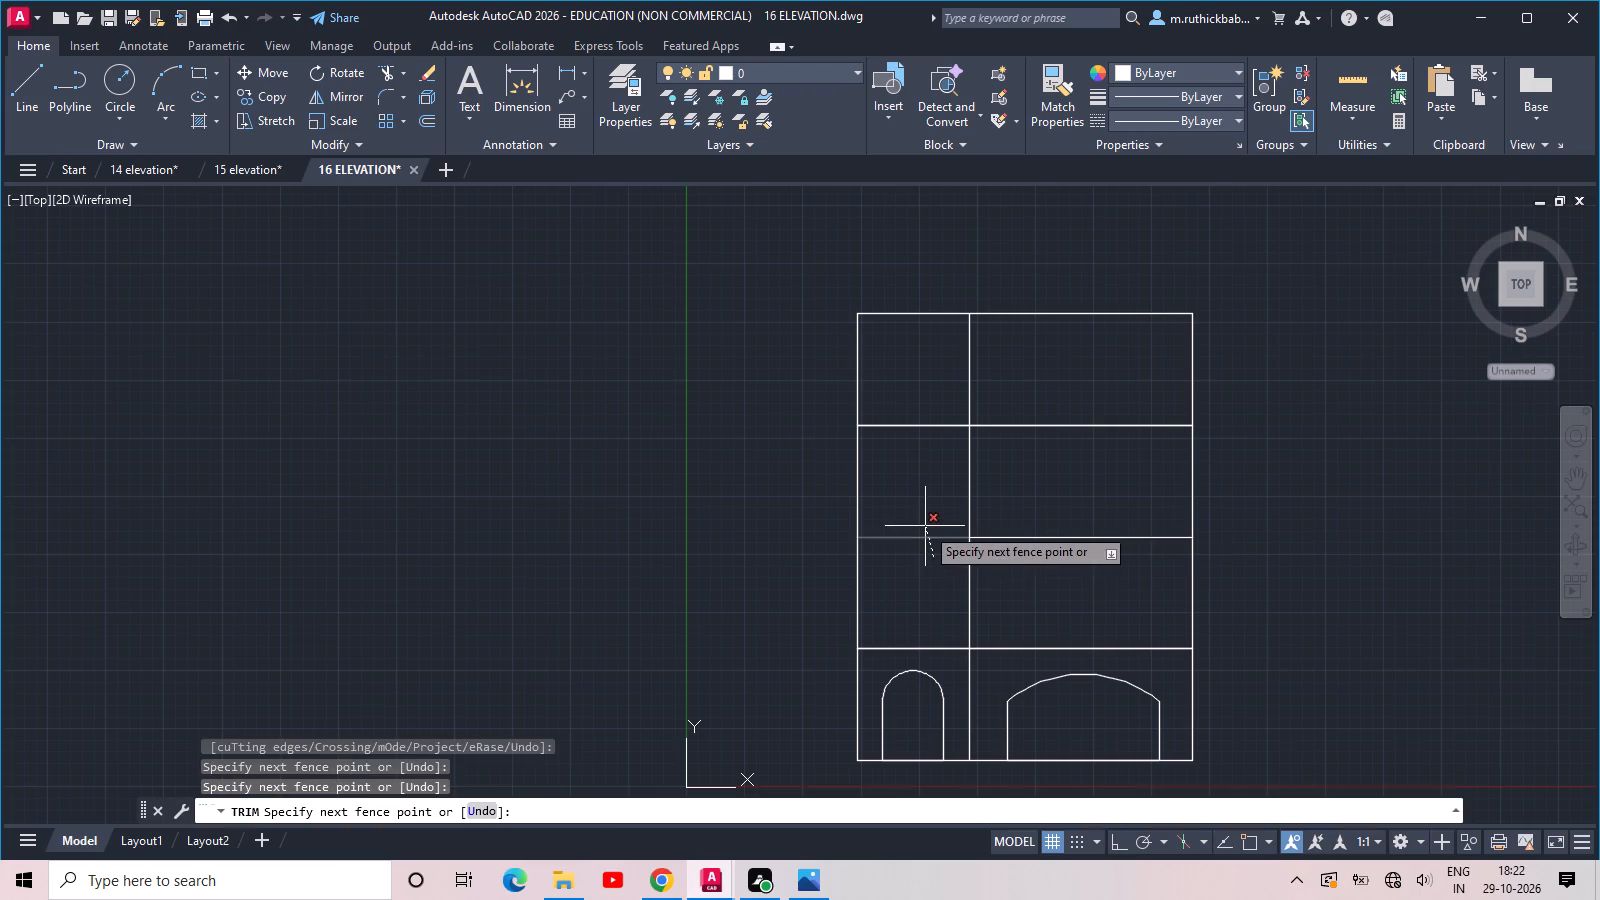
pyautogui.click(929, 554)
pyautogui.press('Escape')
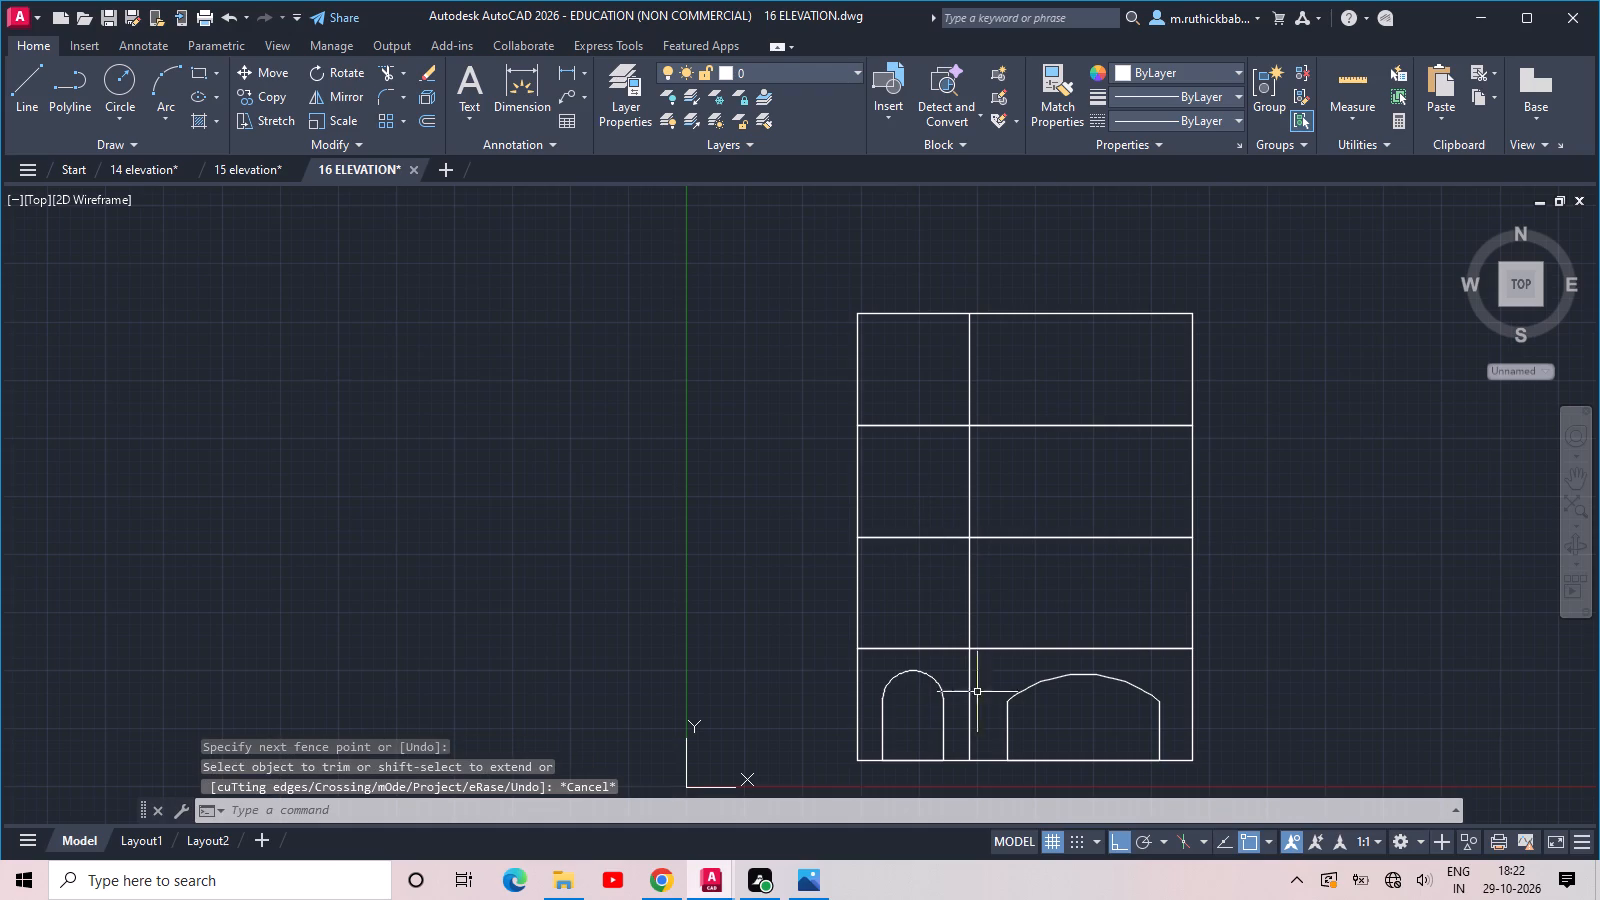
# Copy the small ground-floor arched opening 30' straight up into the fourth storey's left bay.
pyautogui.click(960, 729)
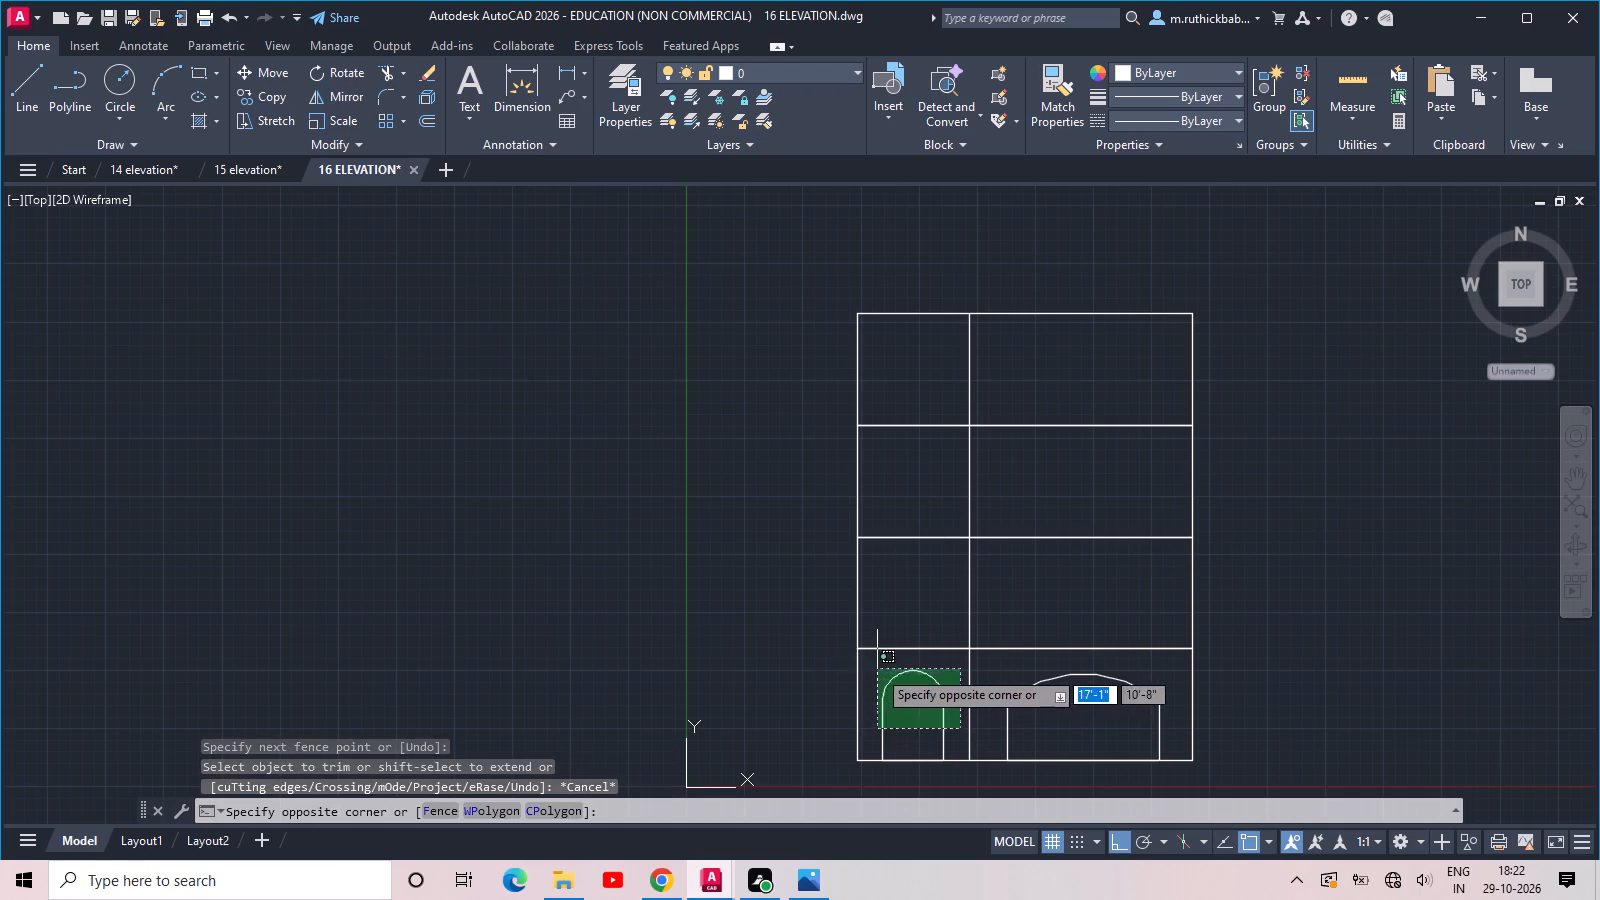
pyautogui.click(877, 669)
pyautogui.press('c')
pyautogui.press('o')
pyautogui.press('space')
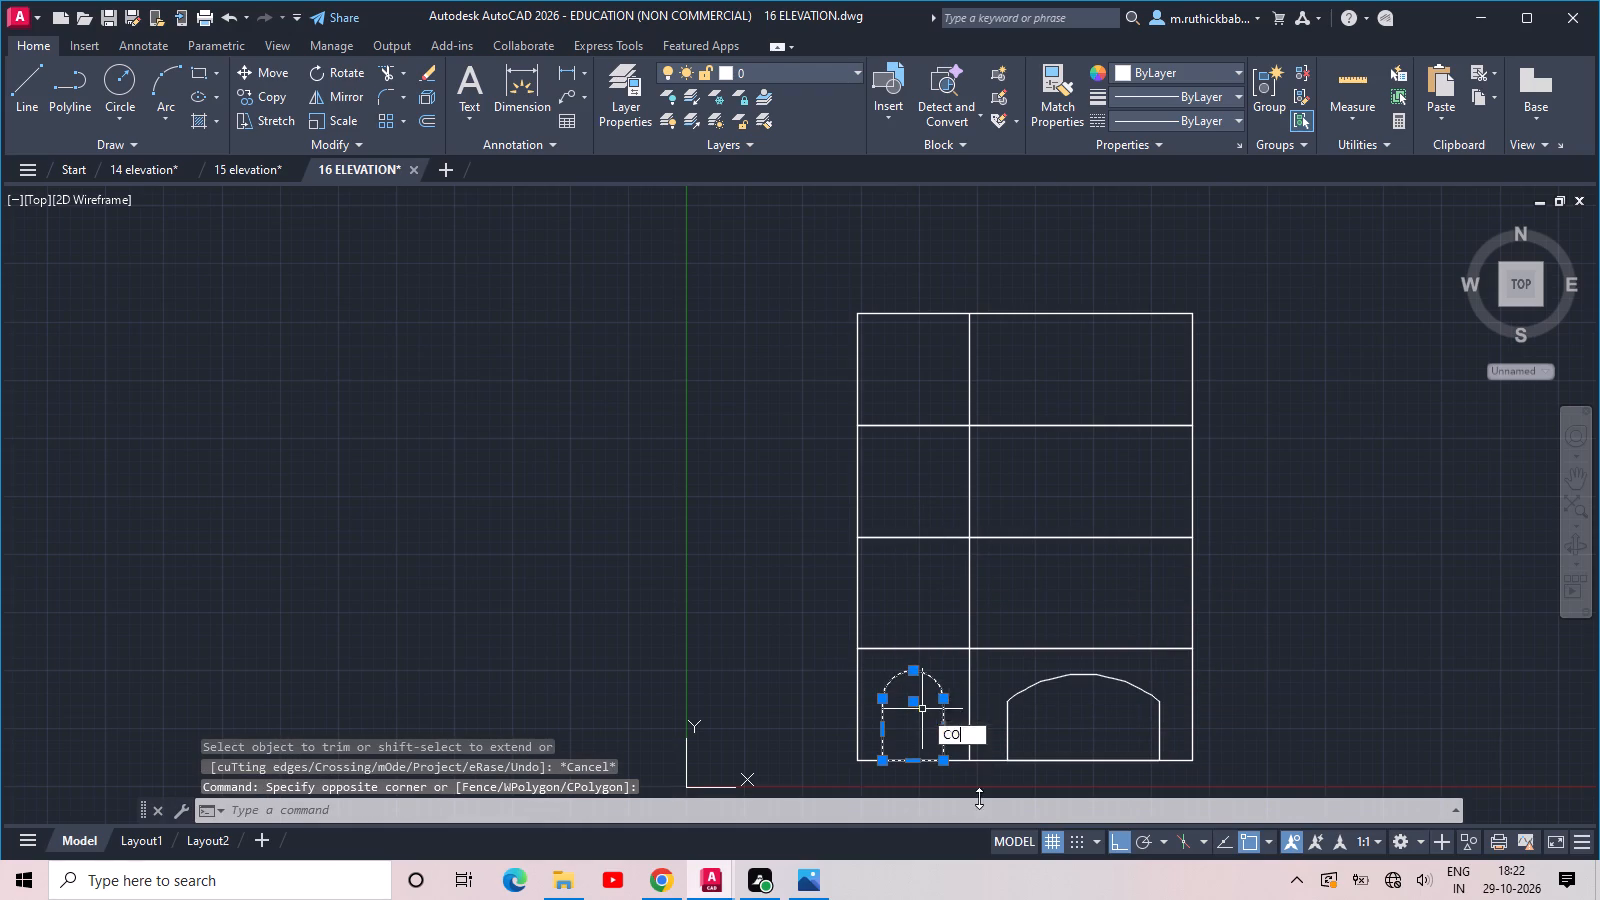
pyautogui.click(857, 762)
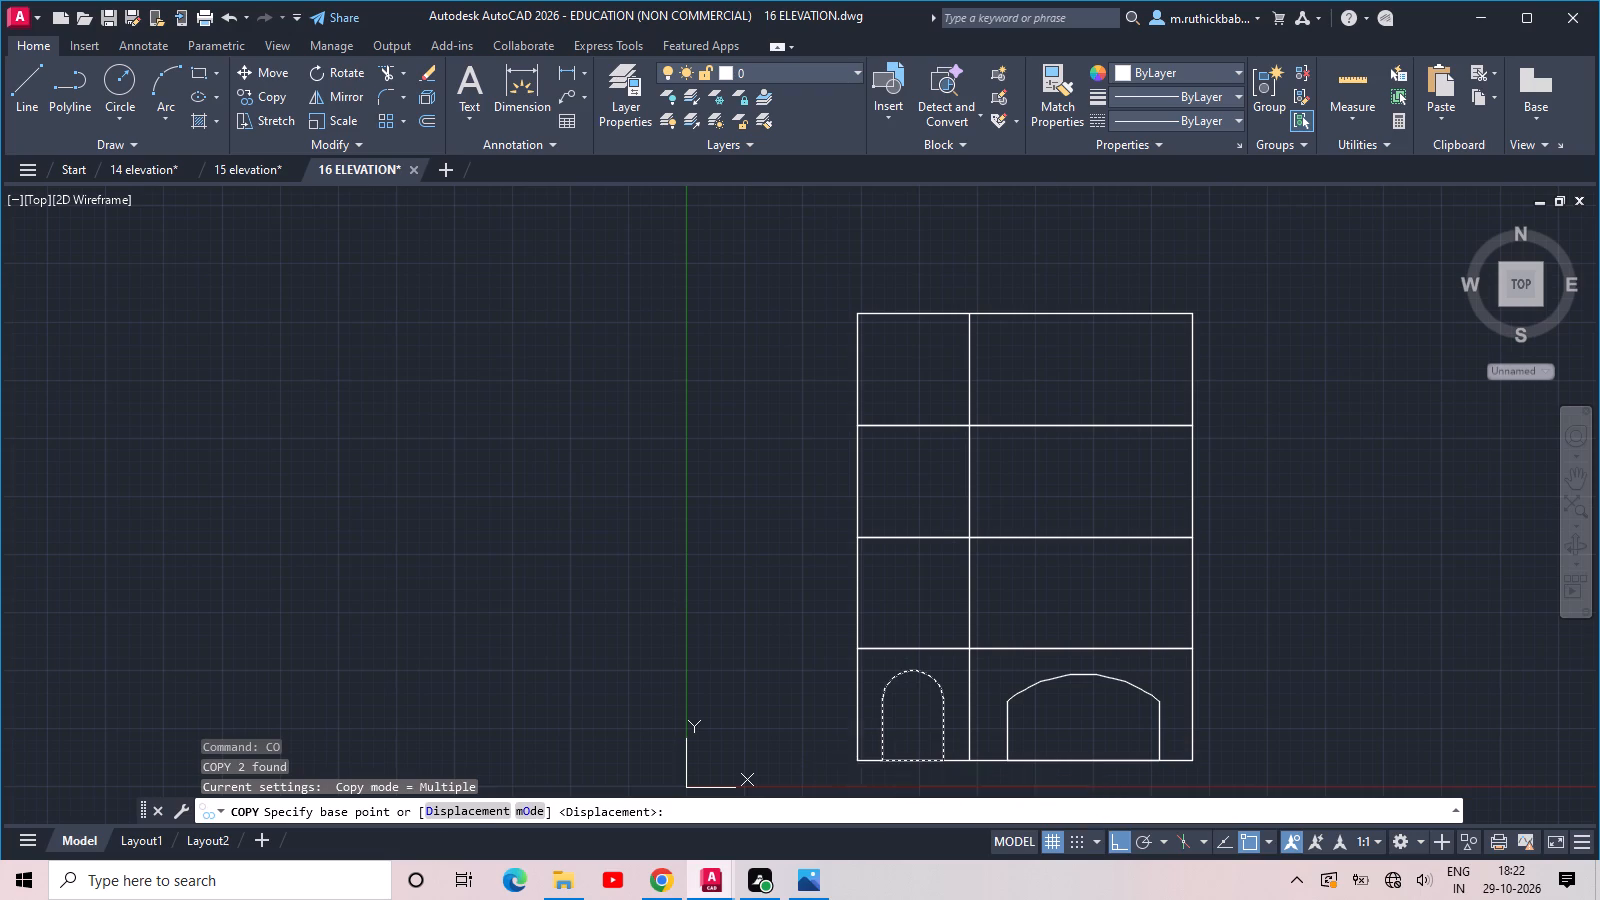
pyautogui.click(857, 424)
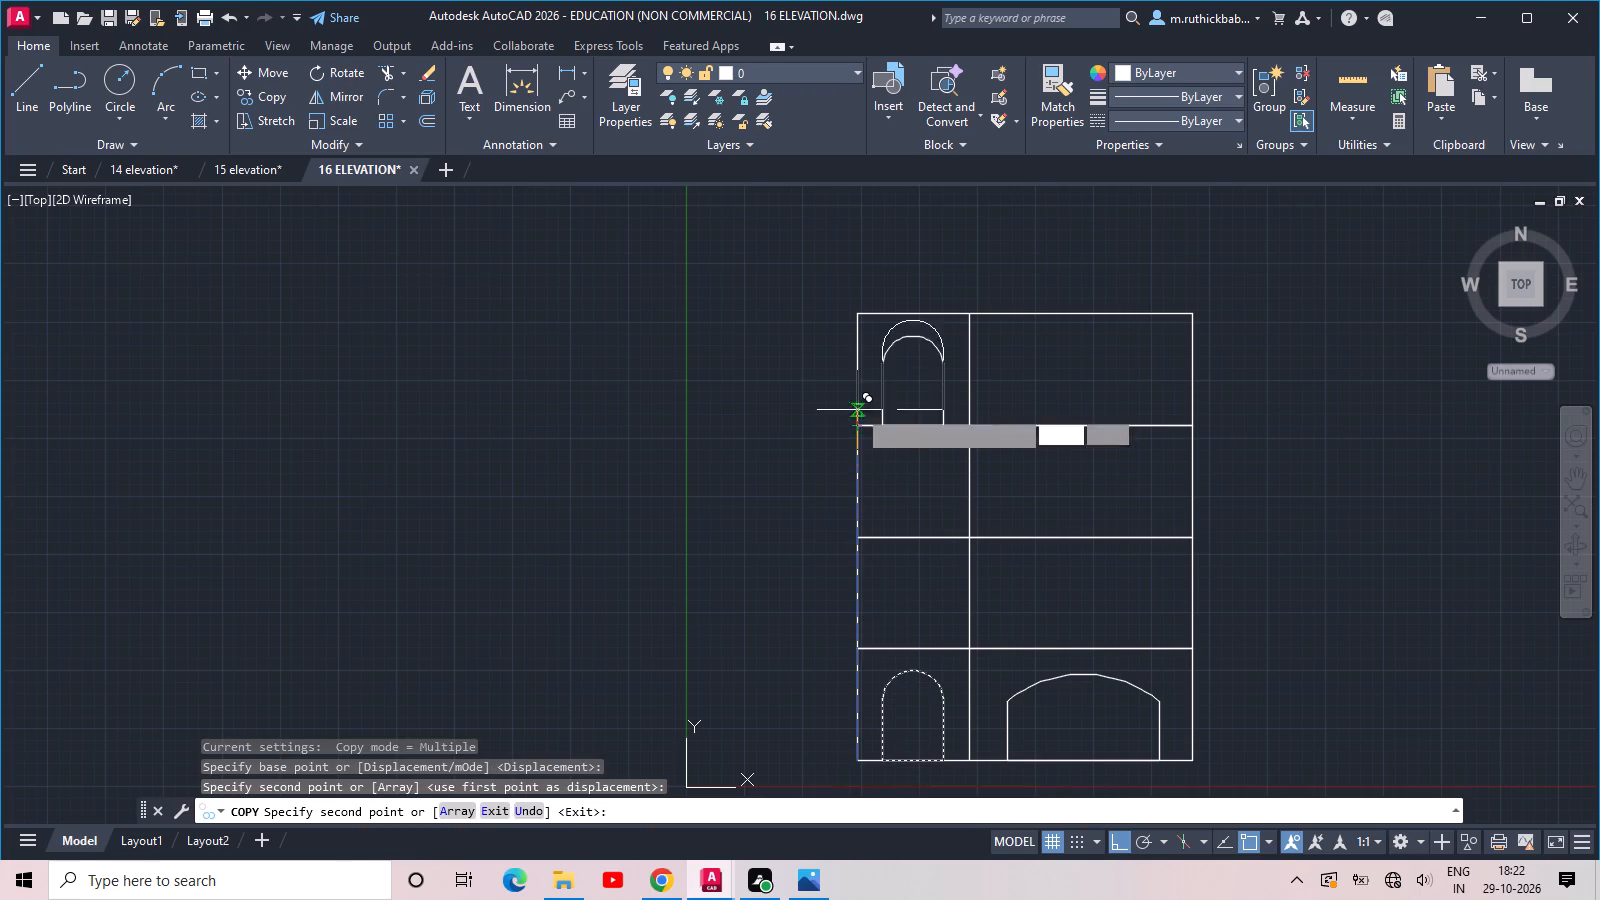
pyautogui.press('Escape')
# Draw a rectangle about 5'-4" by 17'-6" down from the base of the fourth-storey small arch, across the third and second storeys.
pyautogui.press('r')
pyautogui.press('e')
pyautogui.press('c')
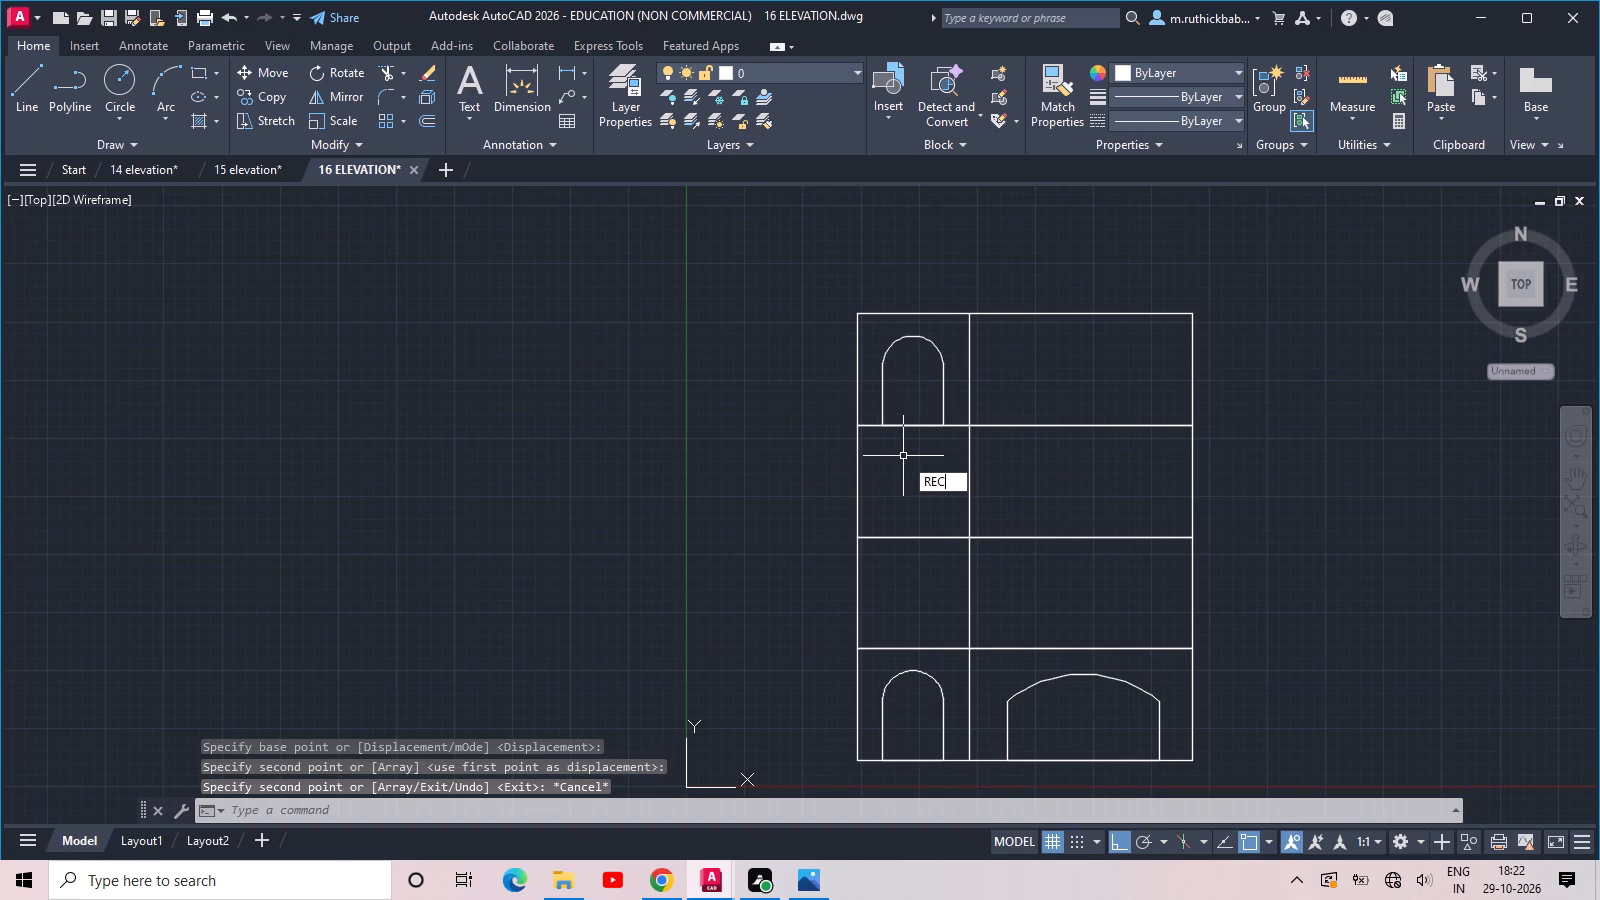
pyautogui.press('space')
pyautogui.click(885, 423)
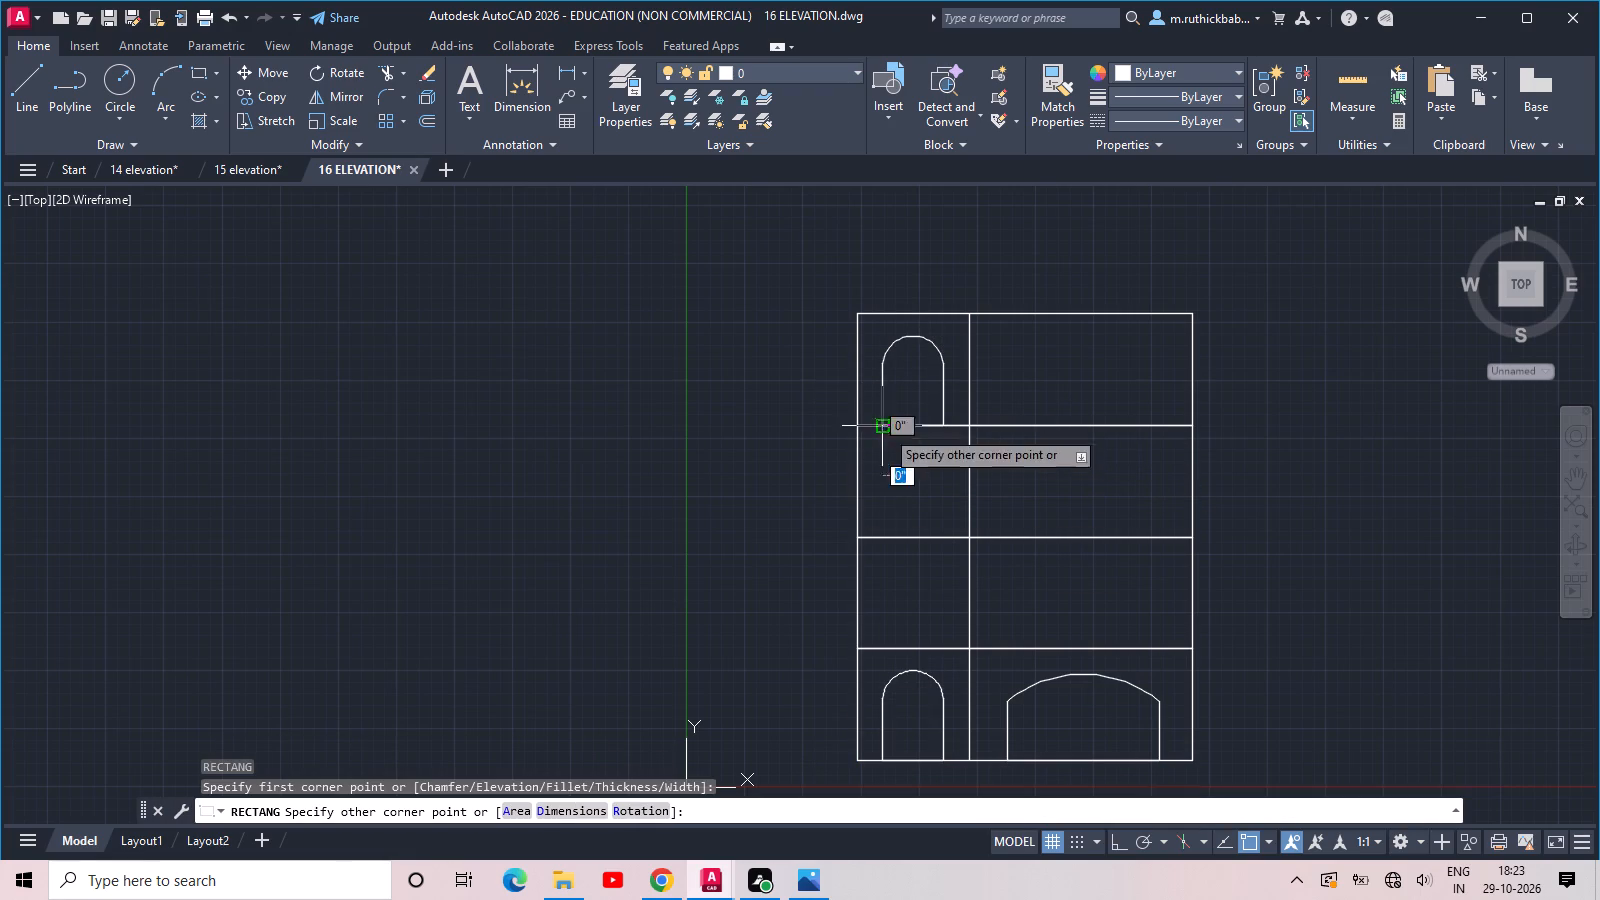
pyautogui.click(943, 621)
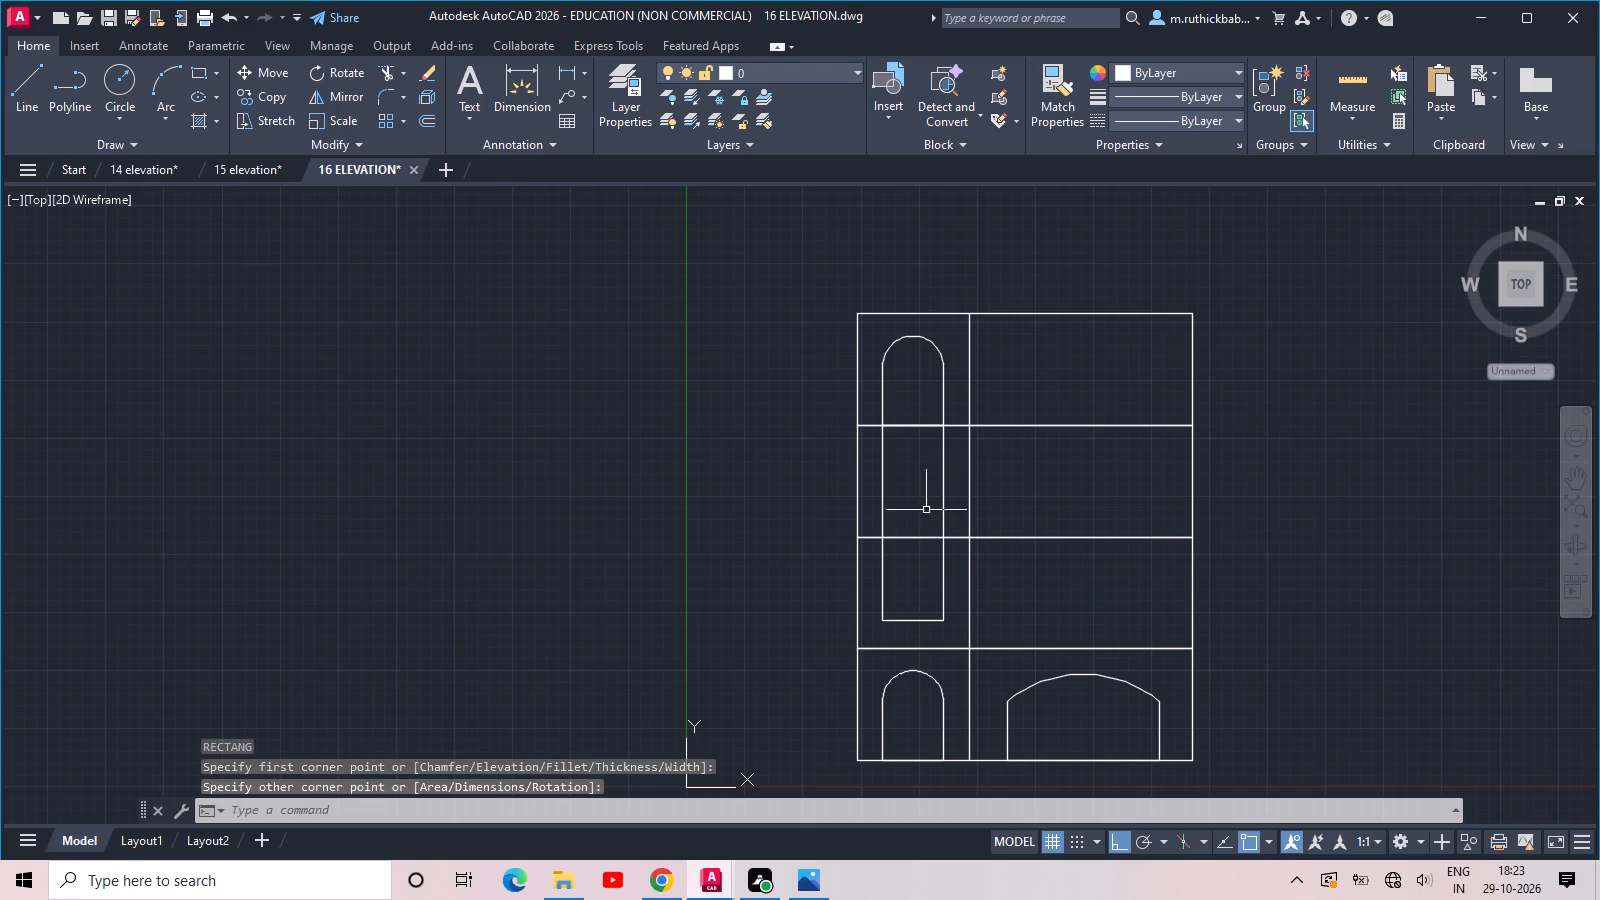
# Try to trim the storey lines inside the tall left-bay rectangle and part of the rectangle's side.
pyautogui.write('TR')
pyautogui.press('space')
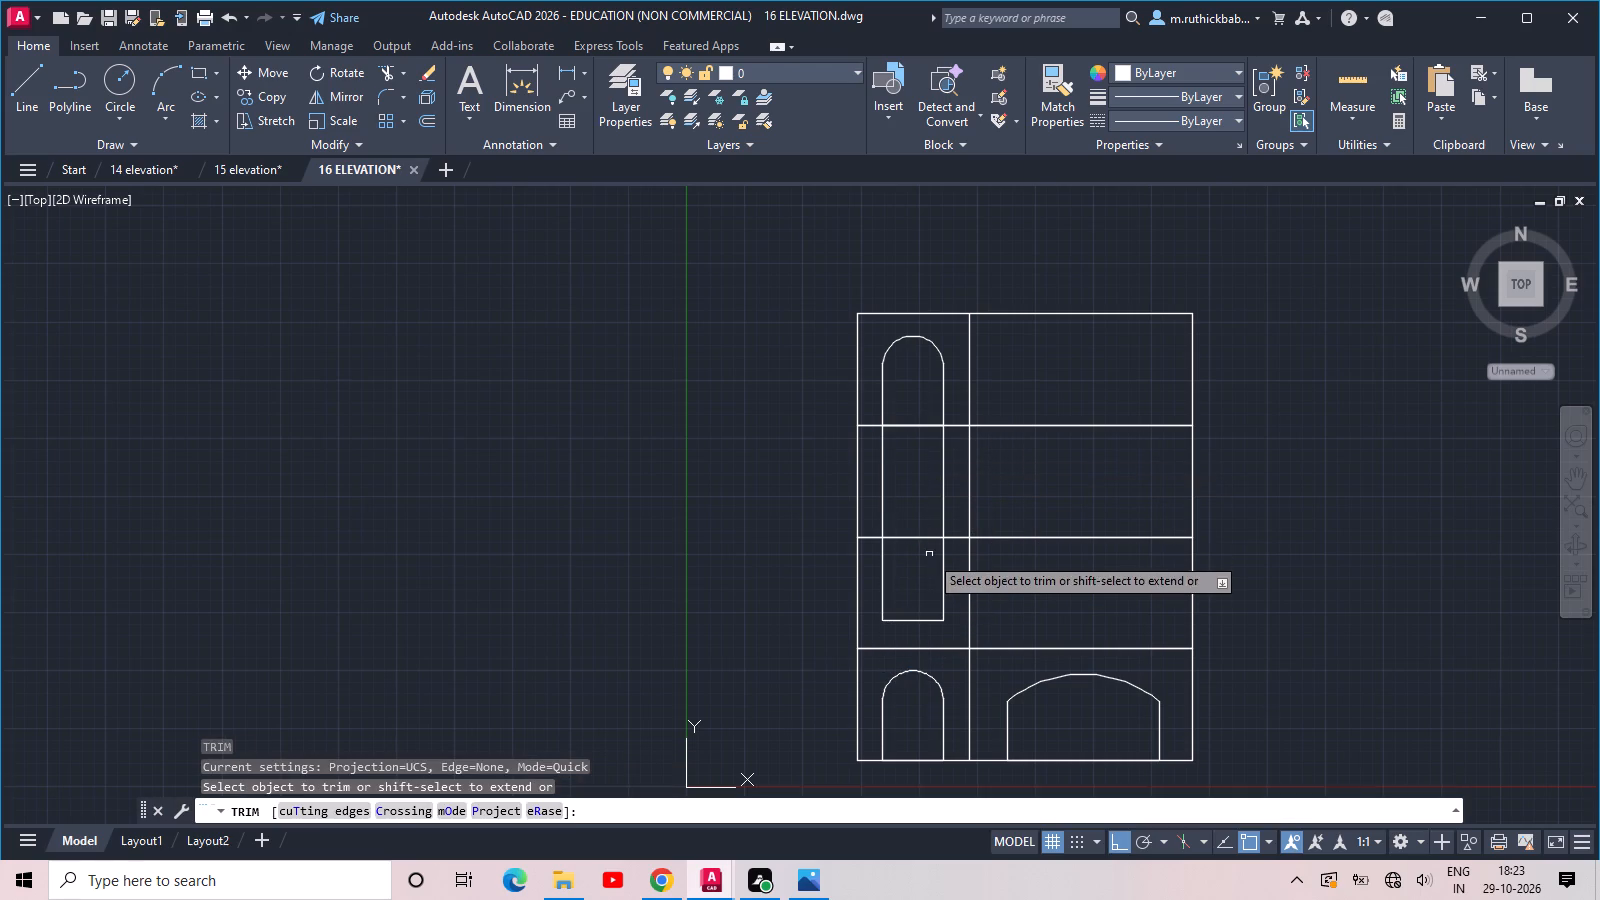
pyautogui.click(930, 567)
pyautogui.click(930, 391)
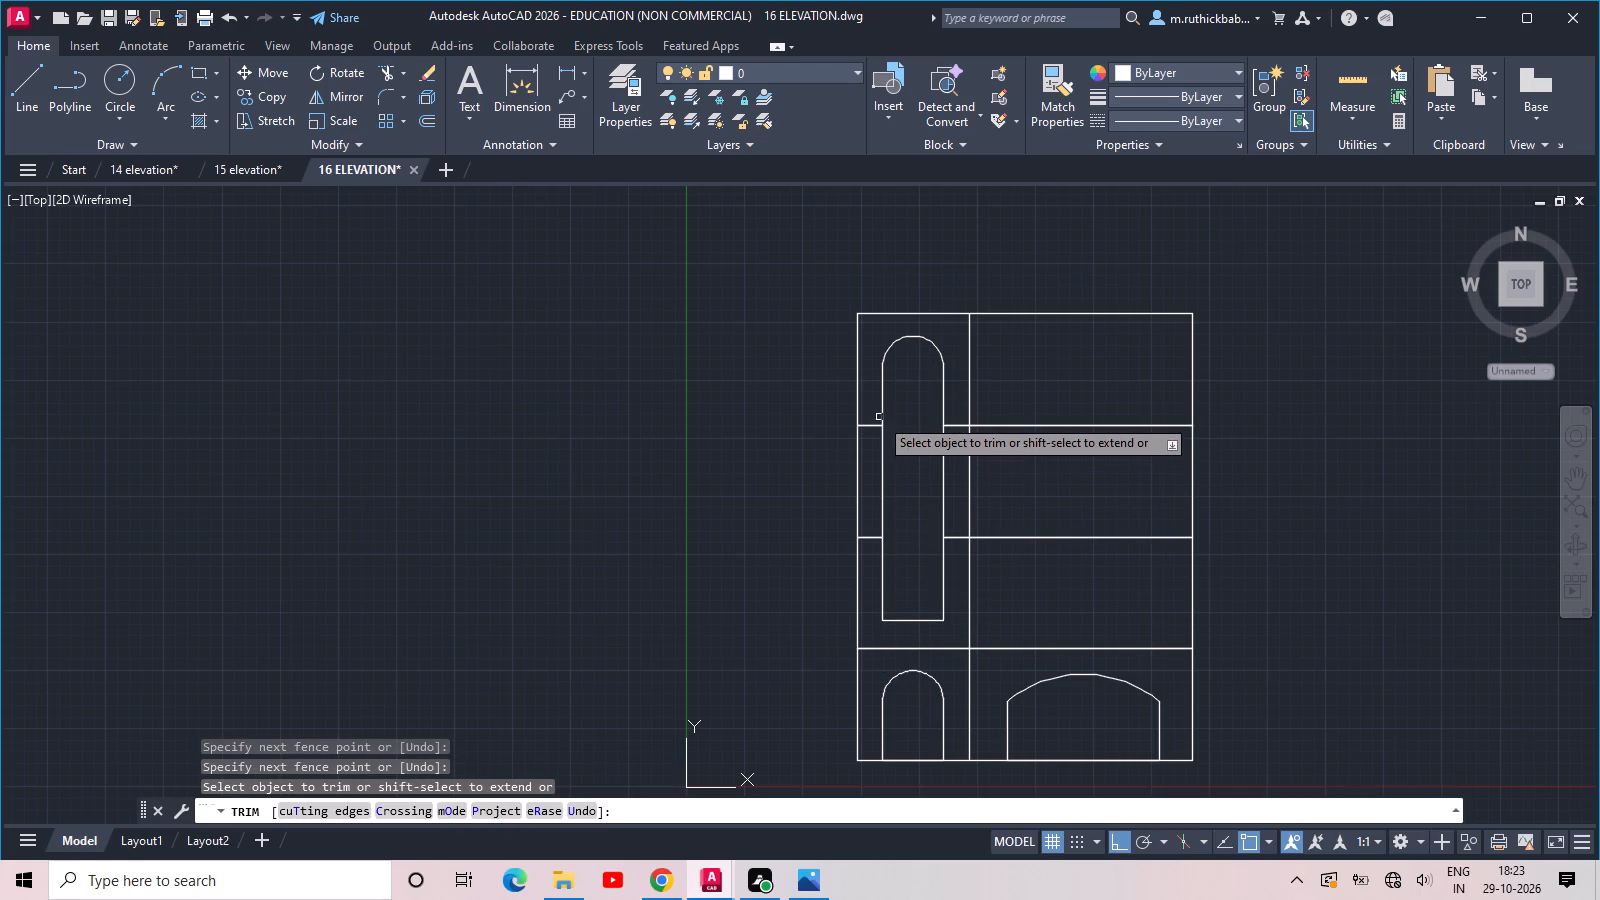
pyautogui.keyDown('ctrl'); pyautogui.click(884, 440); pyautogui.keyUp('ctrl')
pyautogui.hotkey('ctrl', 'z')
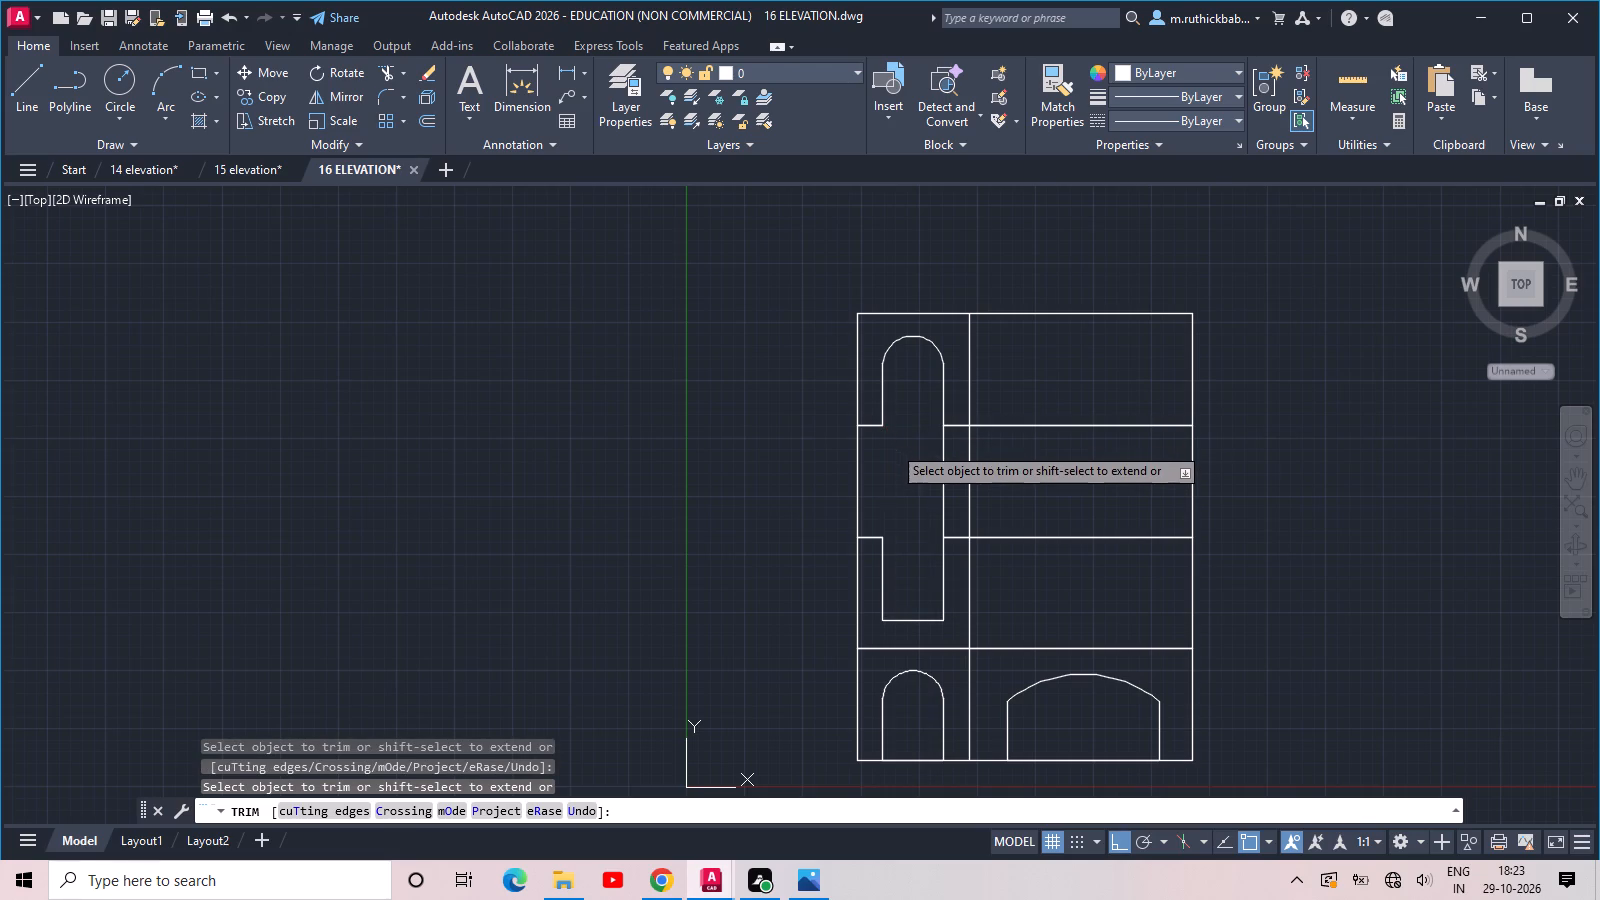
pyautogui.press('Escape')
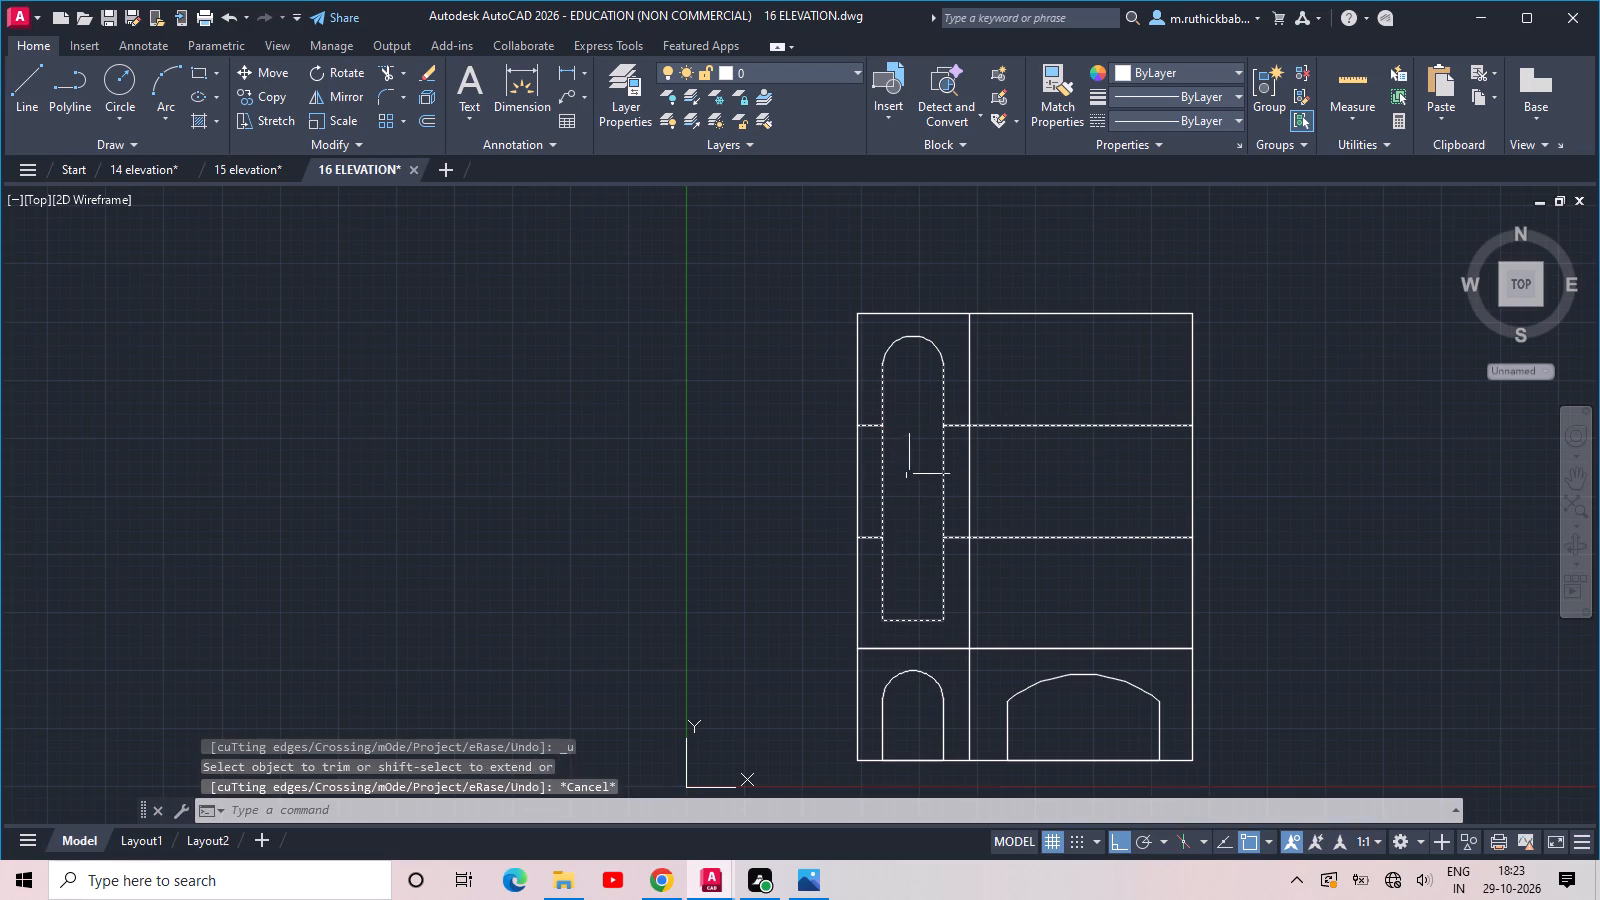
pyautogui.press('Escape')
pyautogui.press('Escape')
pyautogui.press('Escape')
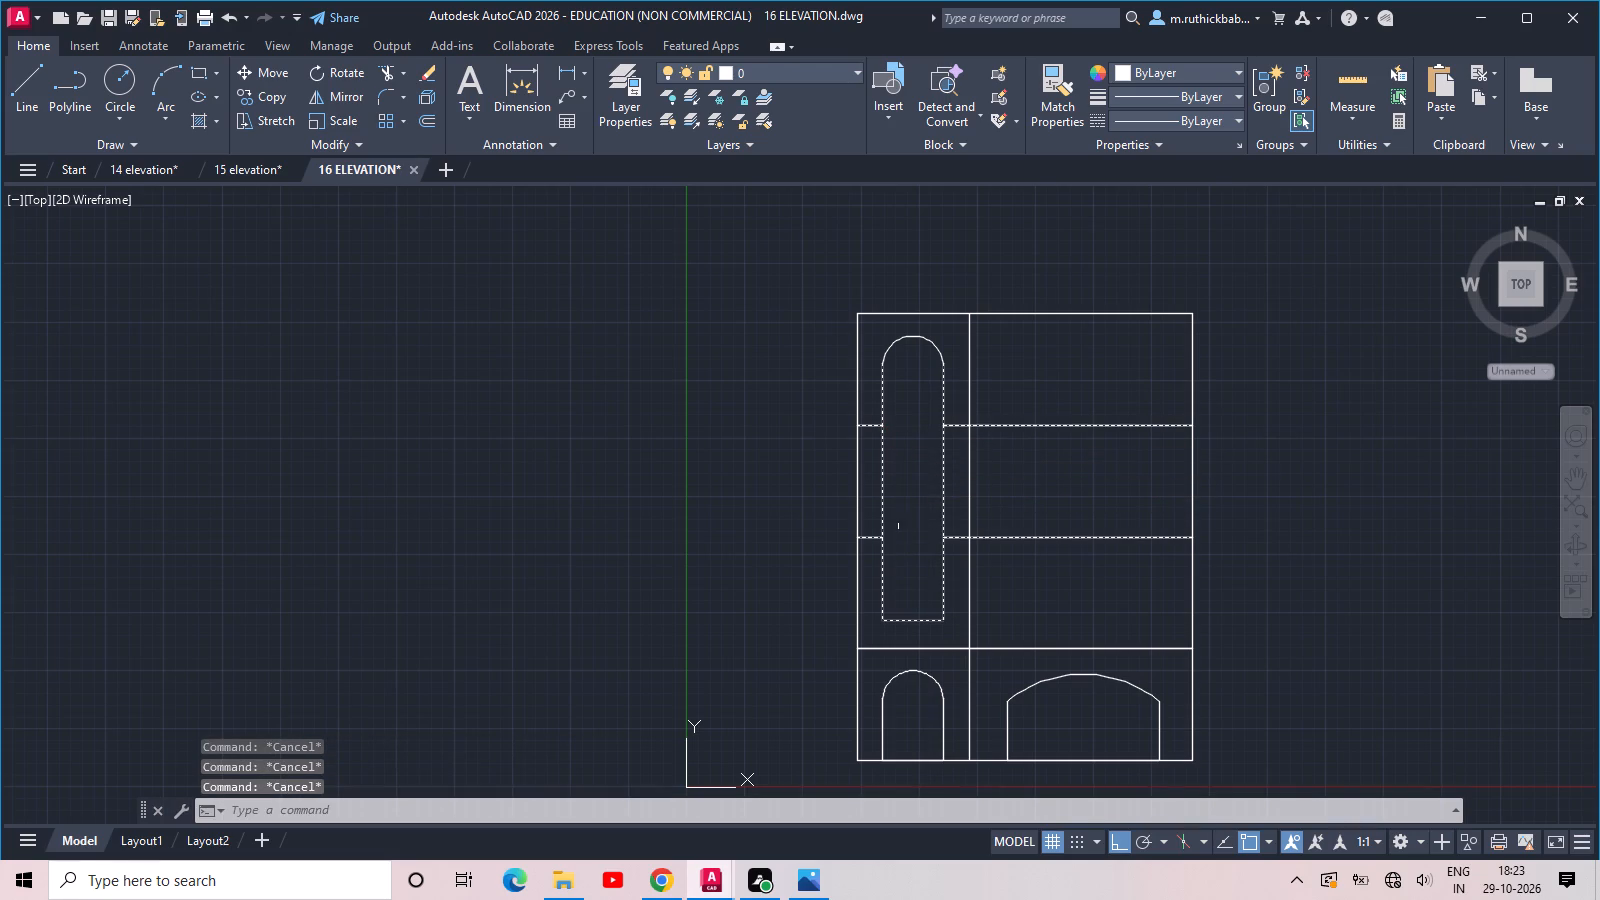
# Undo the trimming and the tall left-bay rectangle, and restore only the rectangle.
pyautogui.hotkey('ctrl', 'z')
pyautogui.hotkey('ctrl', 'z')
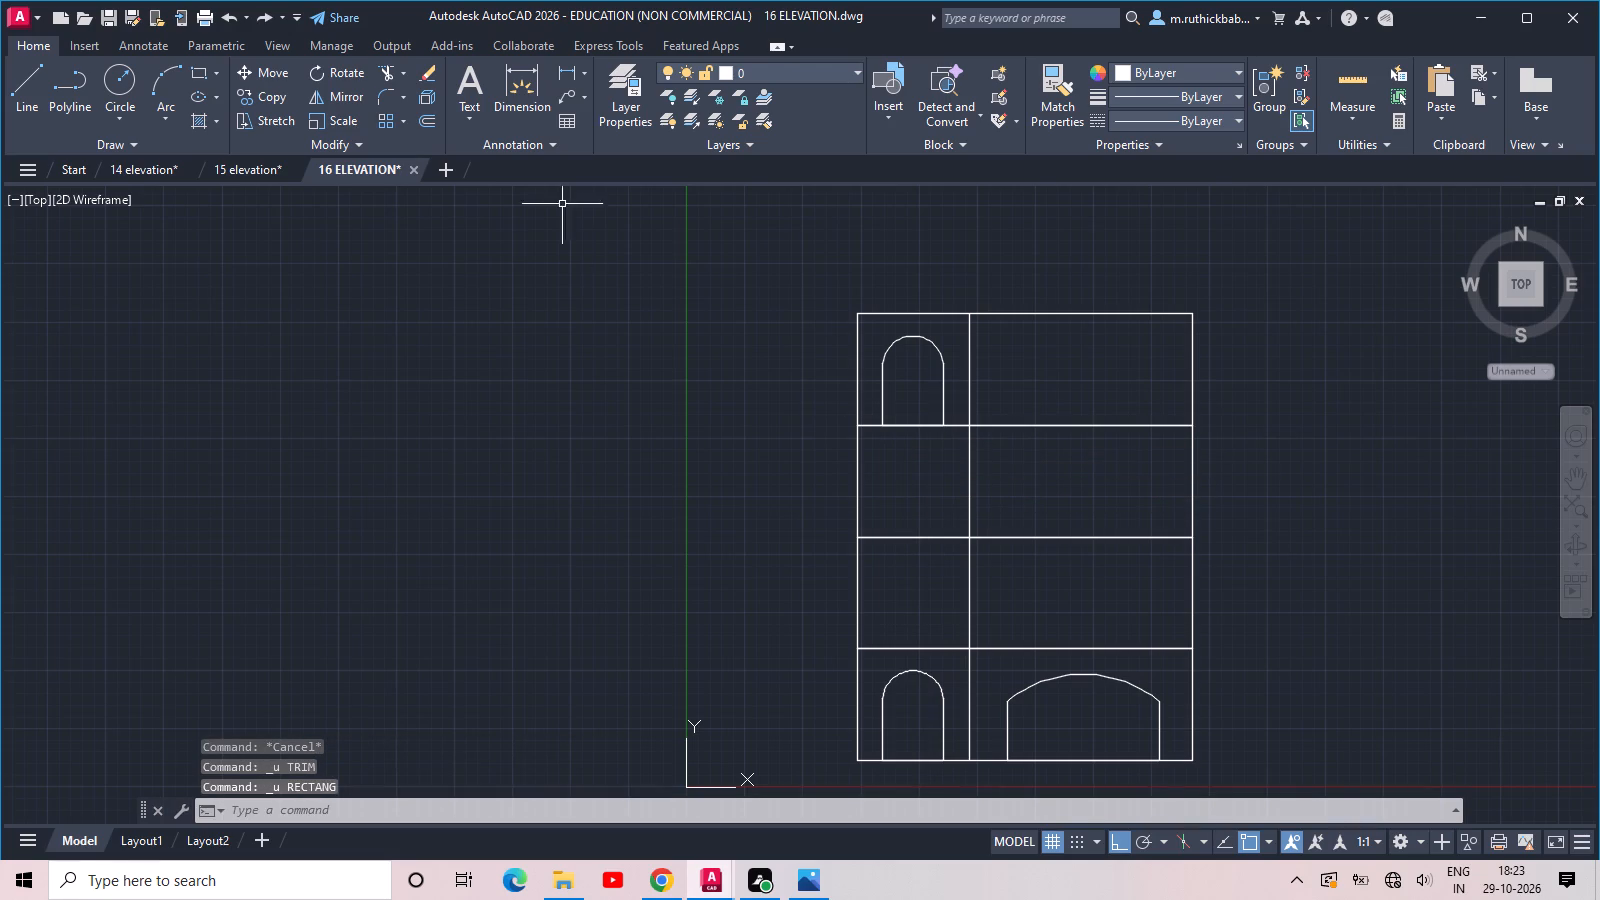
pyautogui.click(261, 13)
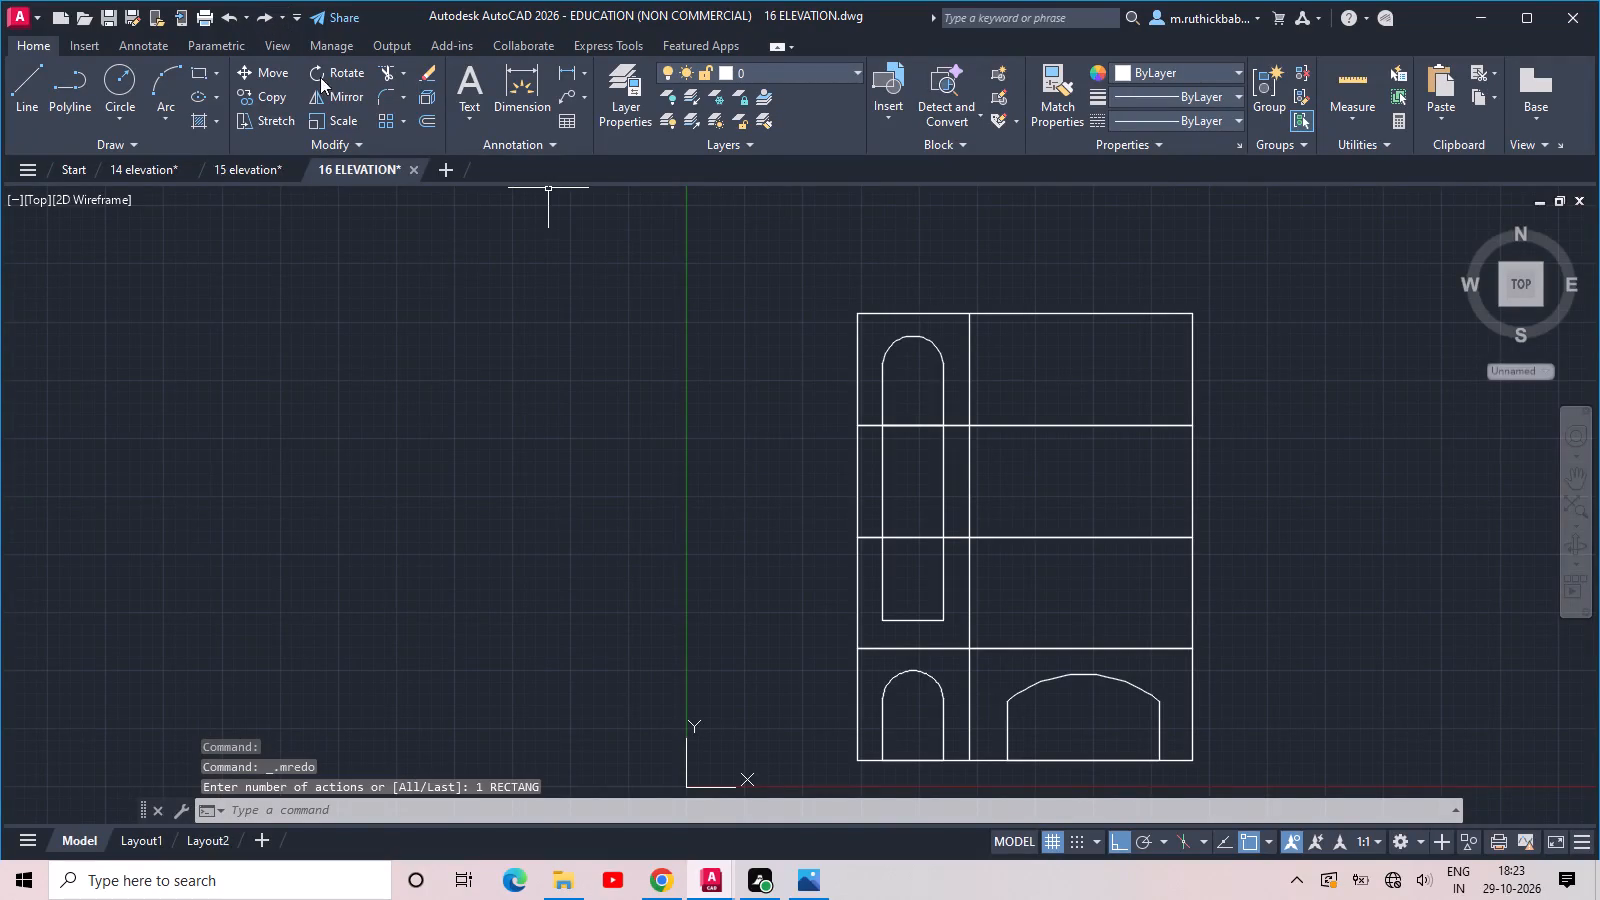
# Trim the two upper storey lines on both sides of the tall rectangle in the left bay.
pyautogui.write('TR')
pyautogui.press('space')
pyautogui.press('space')
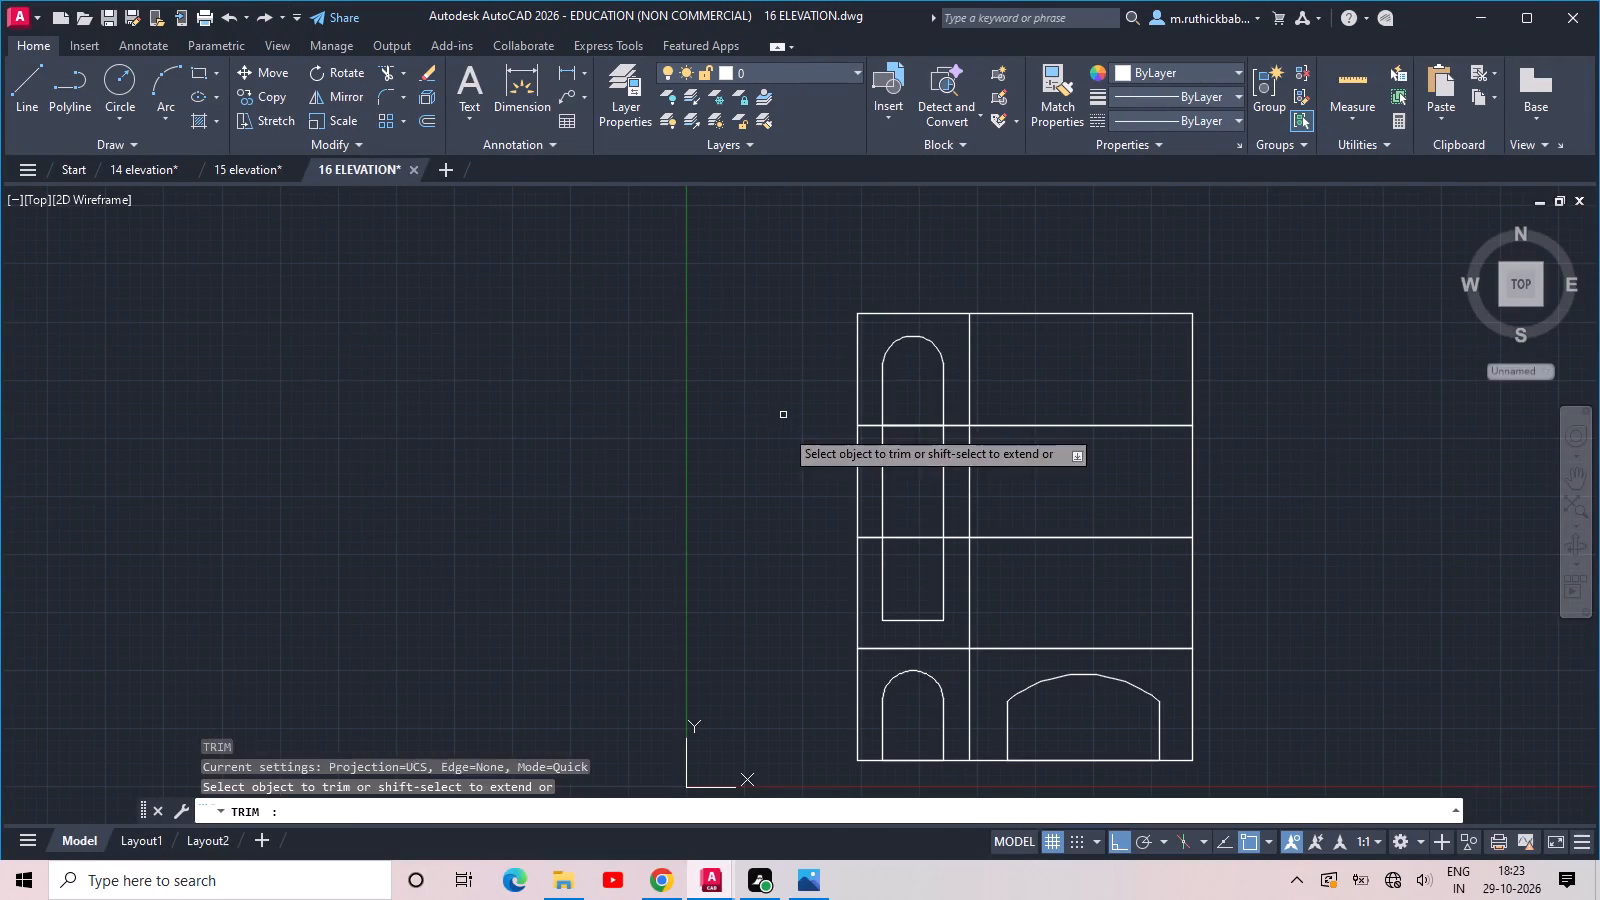
pyautogui.click(875, 551)
pyautogui.click(872, 415)
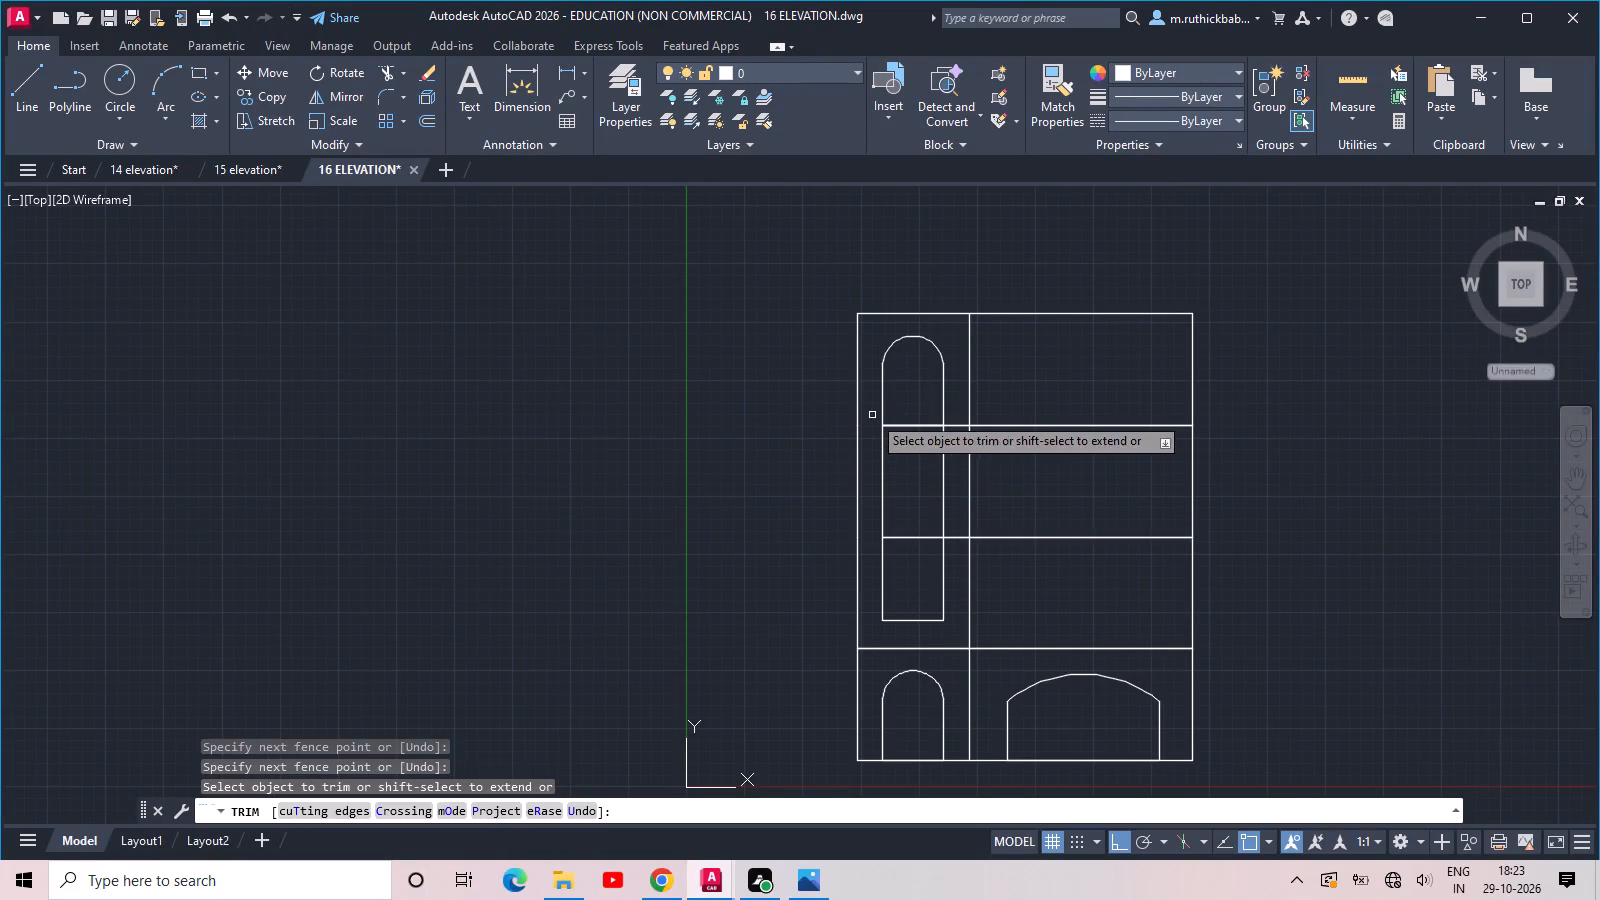
pyautogui.click(957, 548)
pyautogui.click(956, 396)
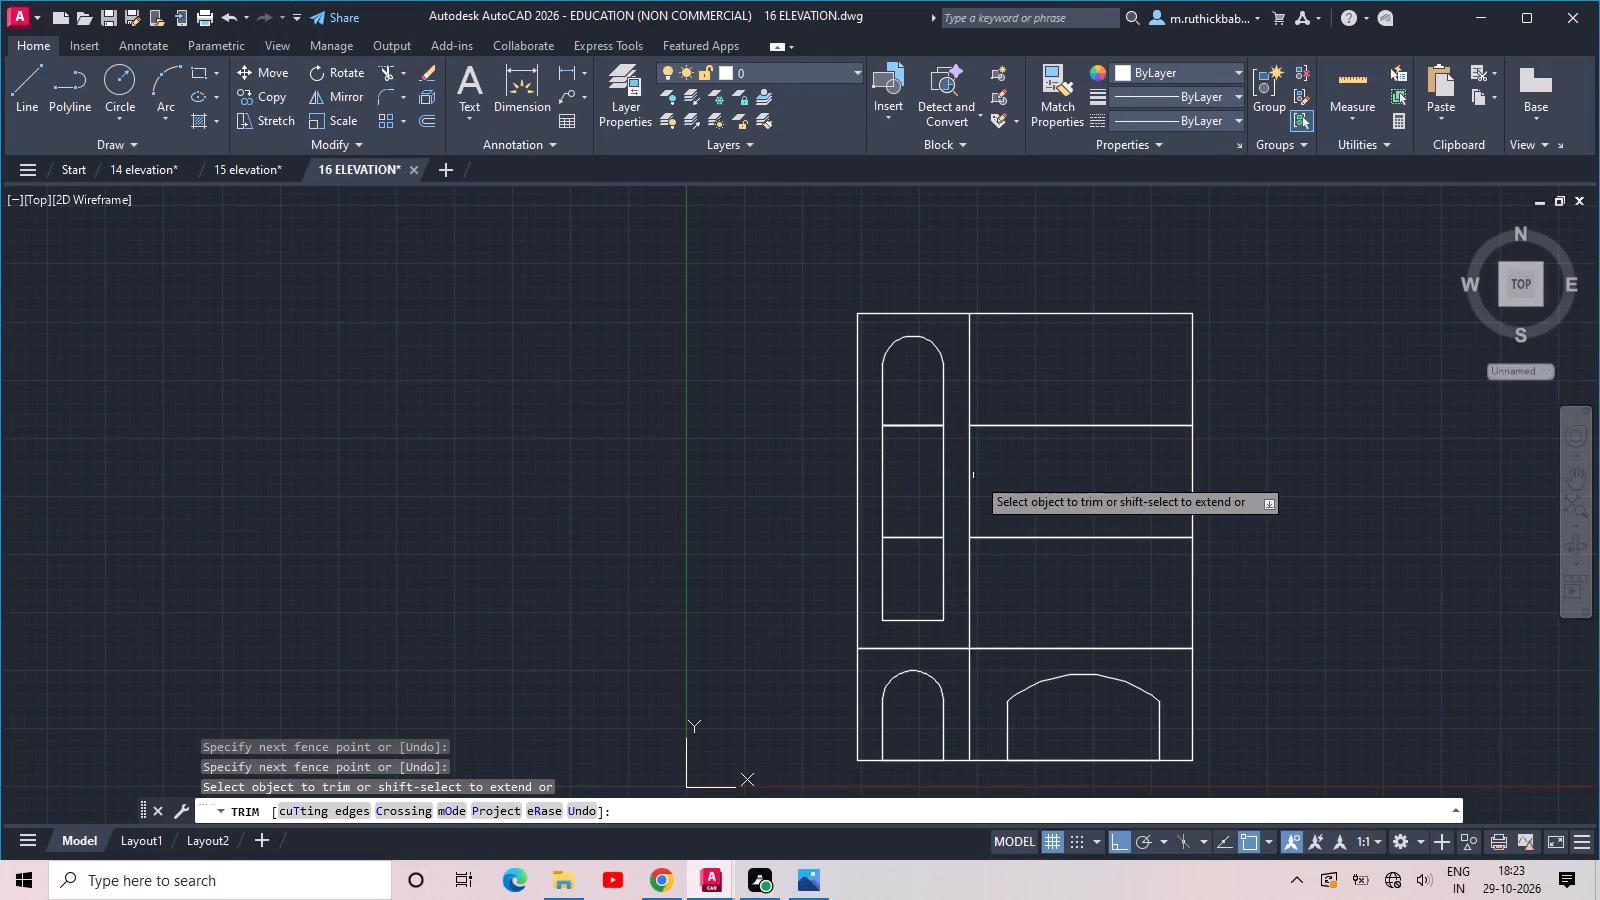
pyautogui.press('Escape')
pyautogui.press('Escape')
# Copy the wide ground-floor arched opening straight up by 10' and 30', into the second and fourth storeys.
pyautogui.moveTo(1156, 690); pyautogui.dragTo(1120, 598, button='middle')
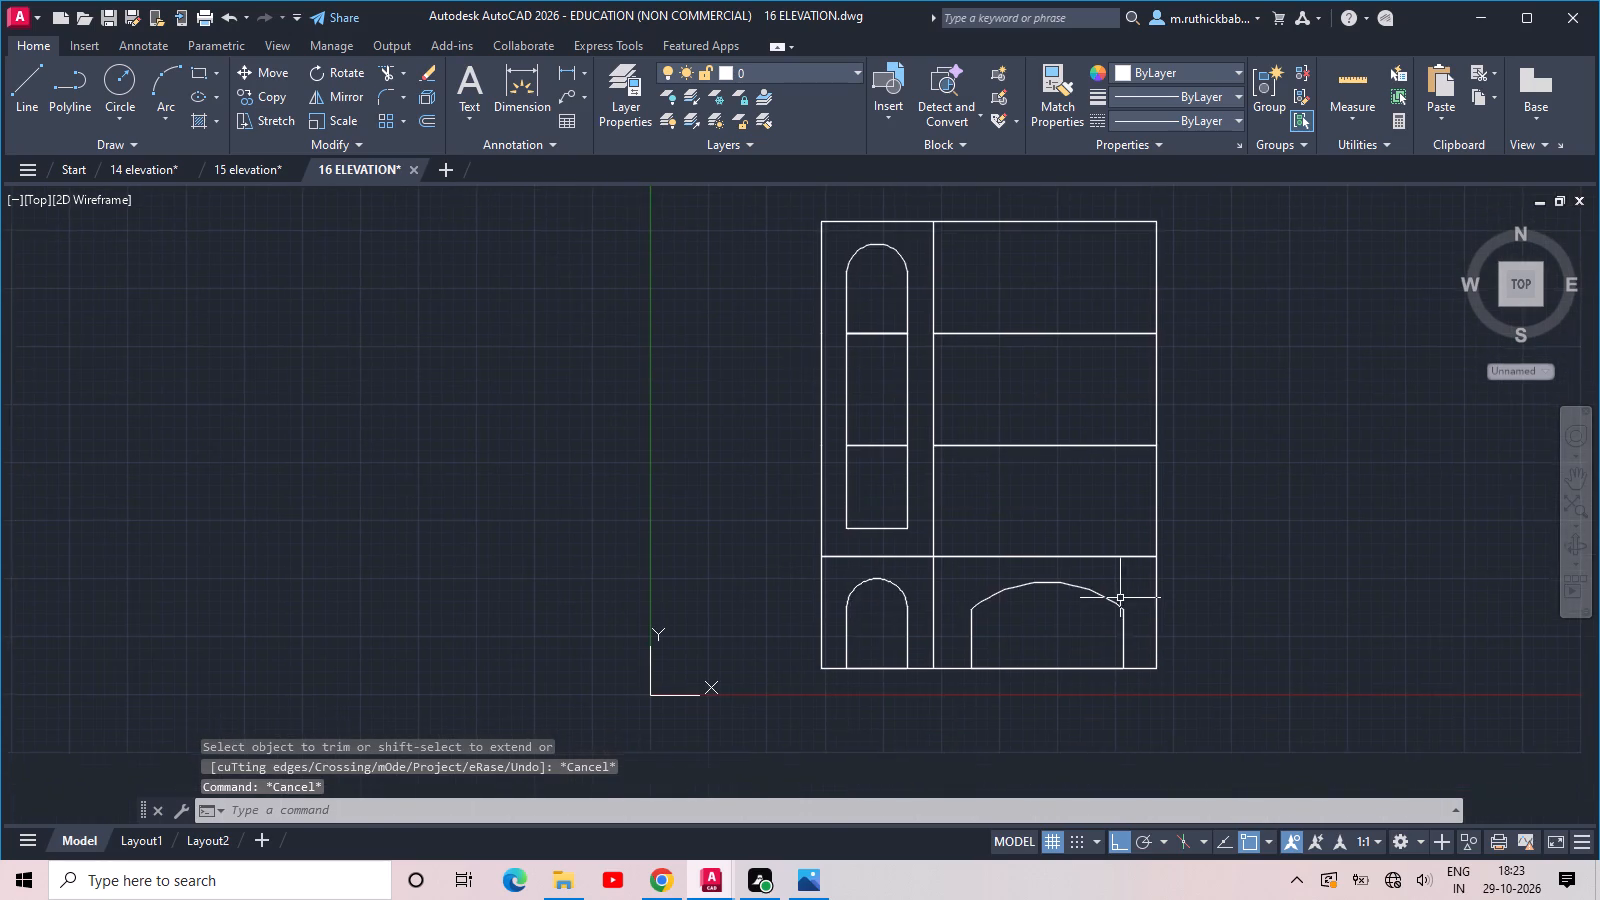
pyautogui.scroll(1, 1124, 599)
pyautogui.click(1143, 587)
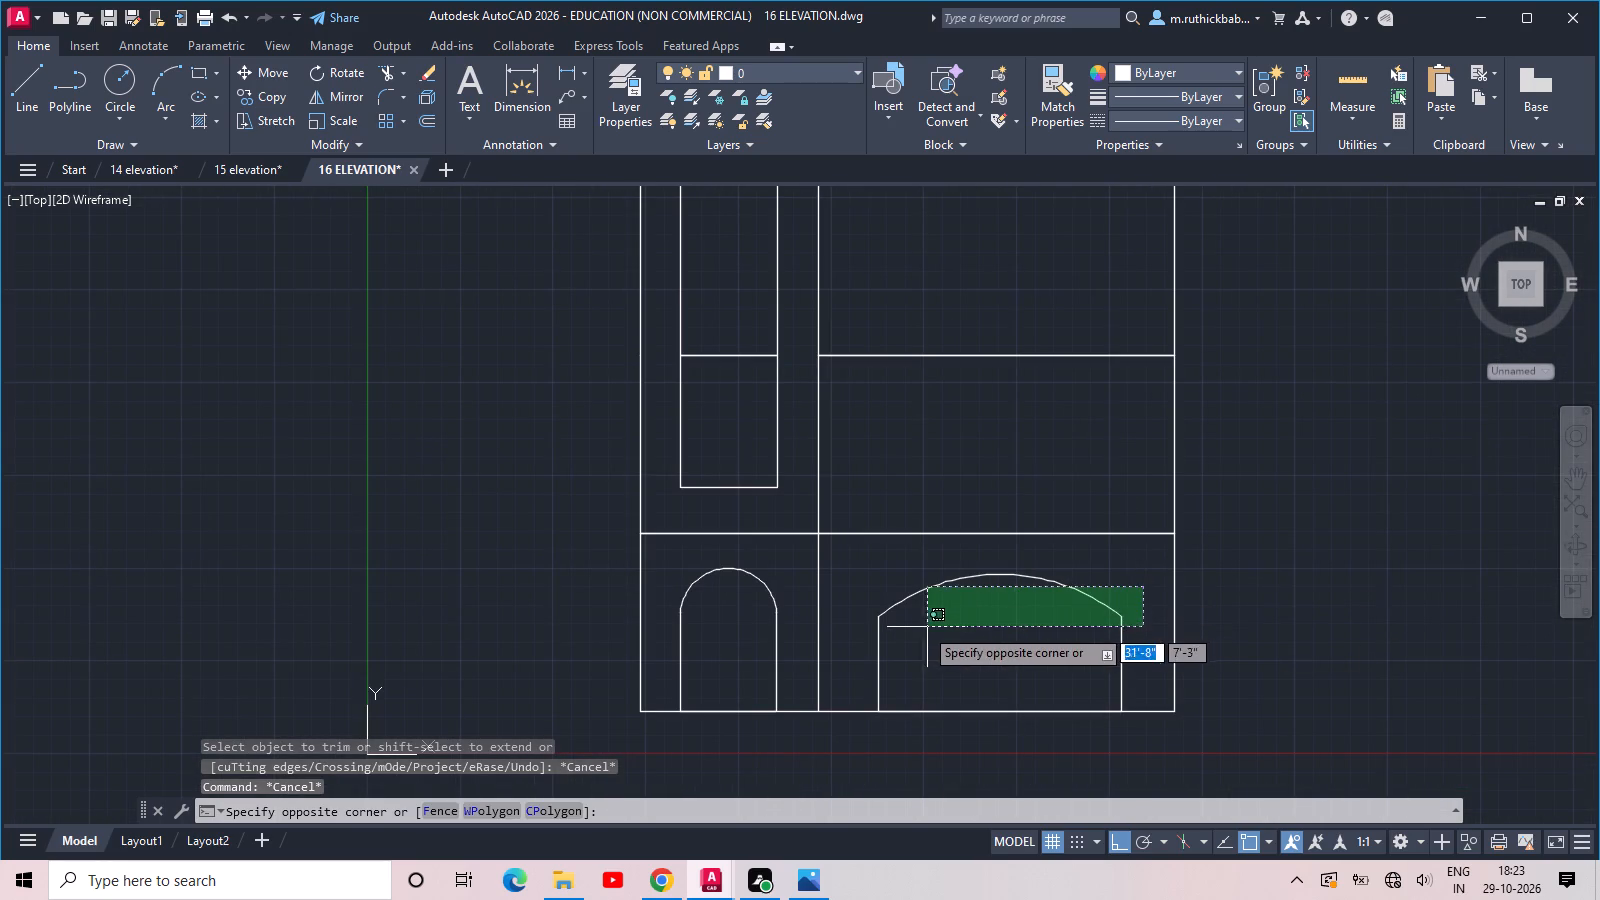
pyautogui.press('space')
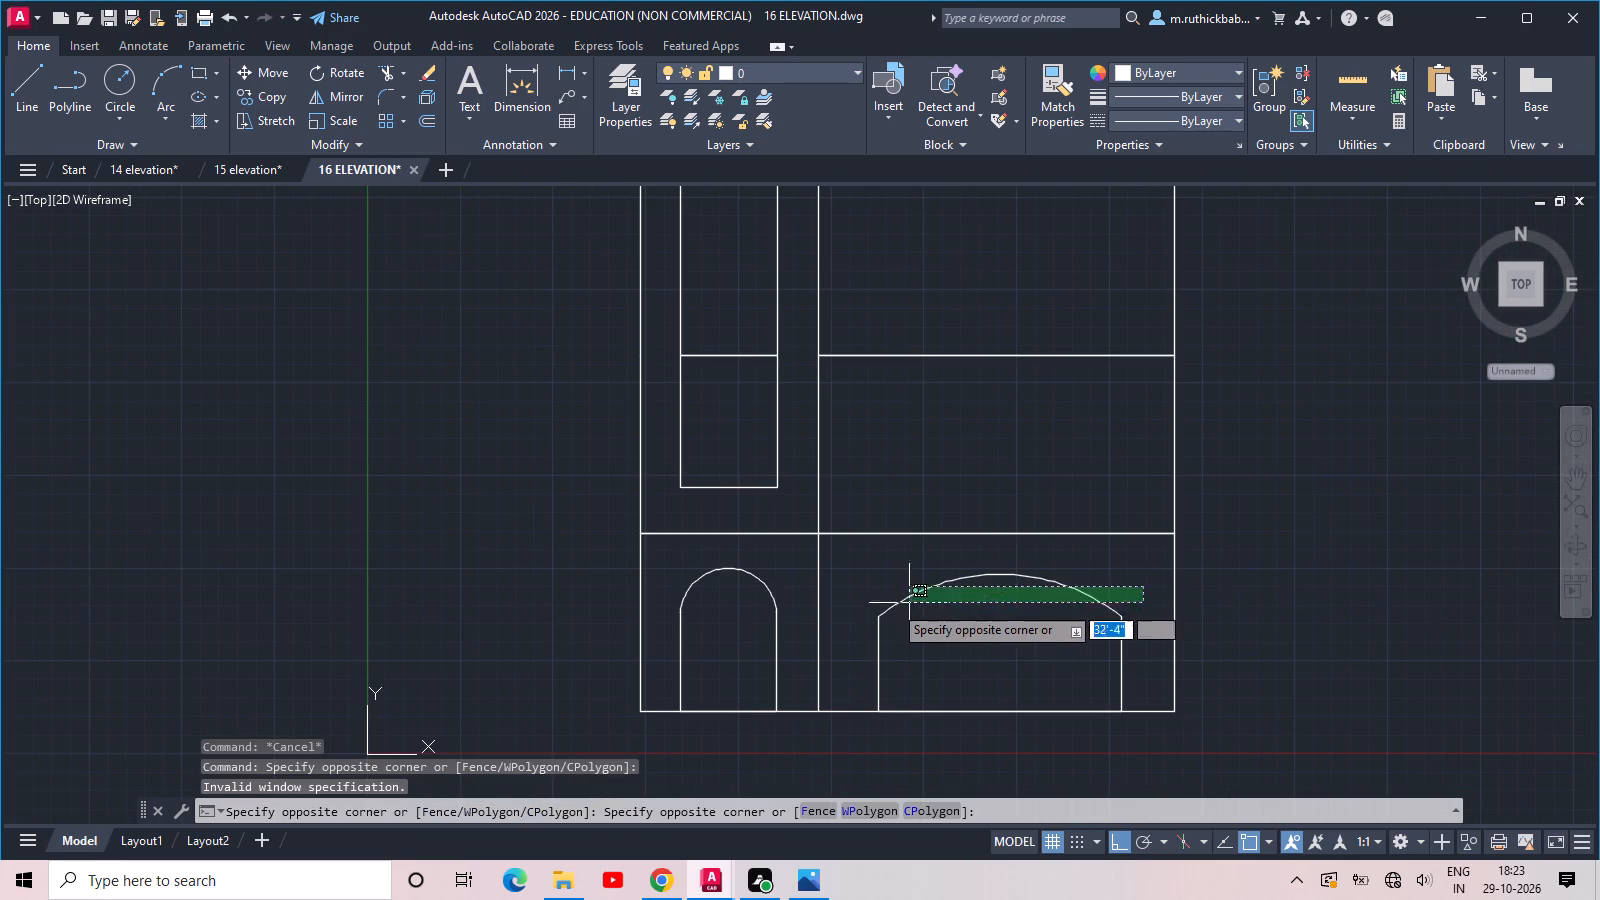
pyautogui.click(851, 644)
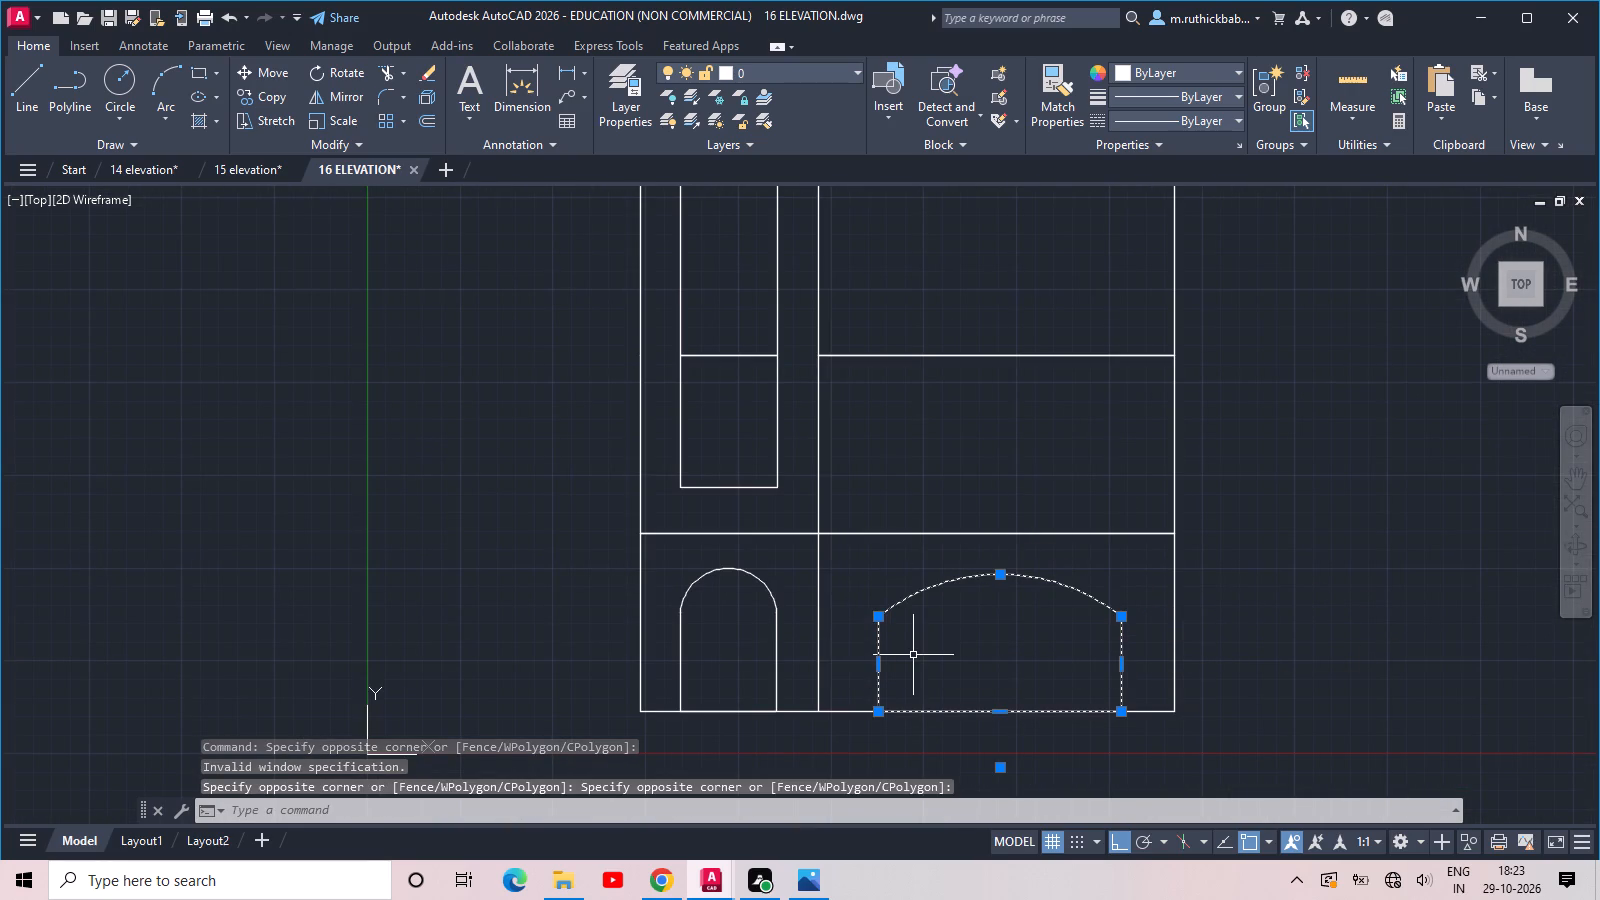
pyautogui.press('c')
pyautogui.write('O')
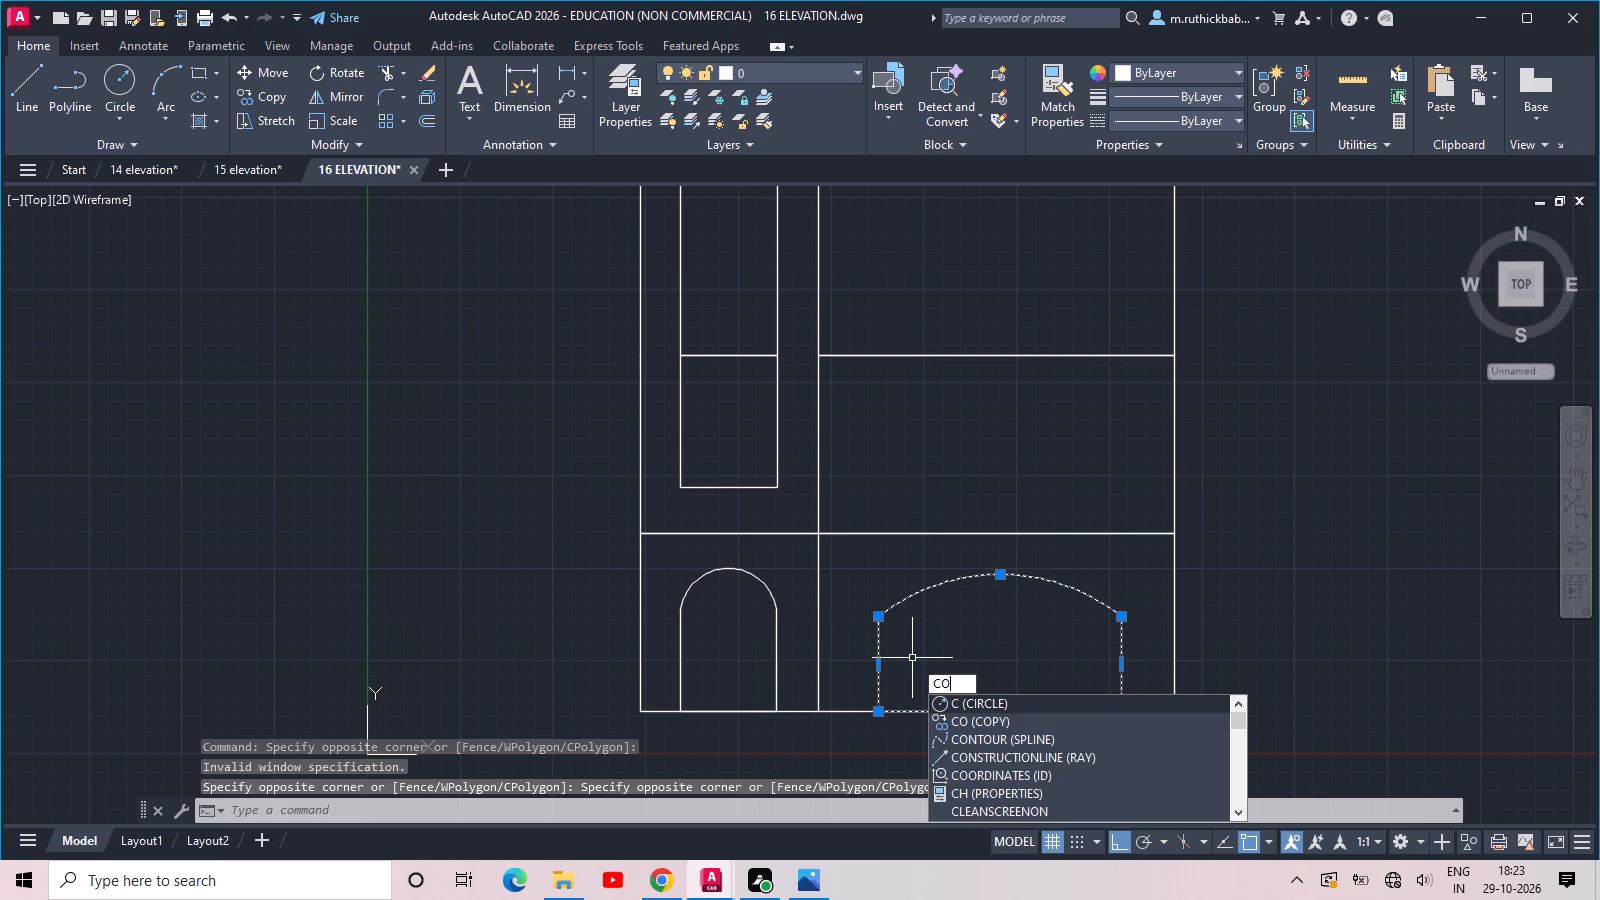
pyautogui.press('space')
pyautogui.click(1170, 716)
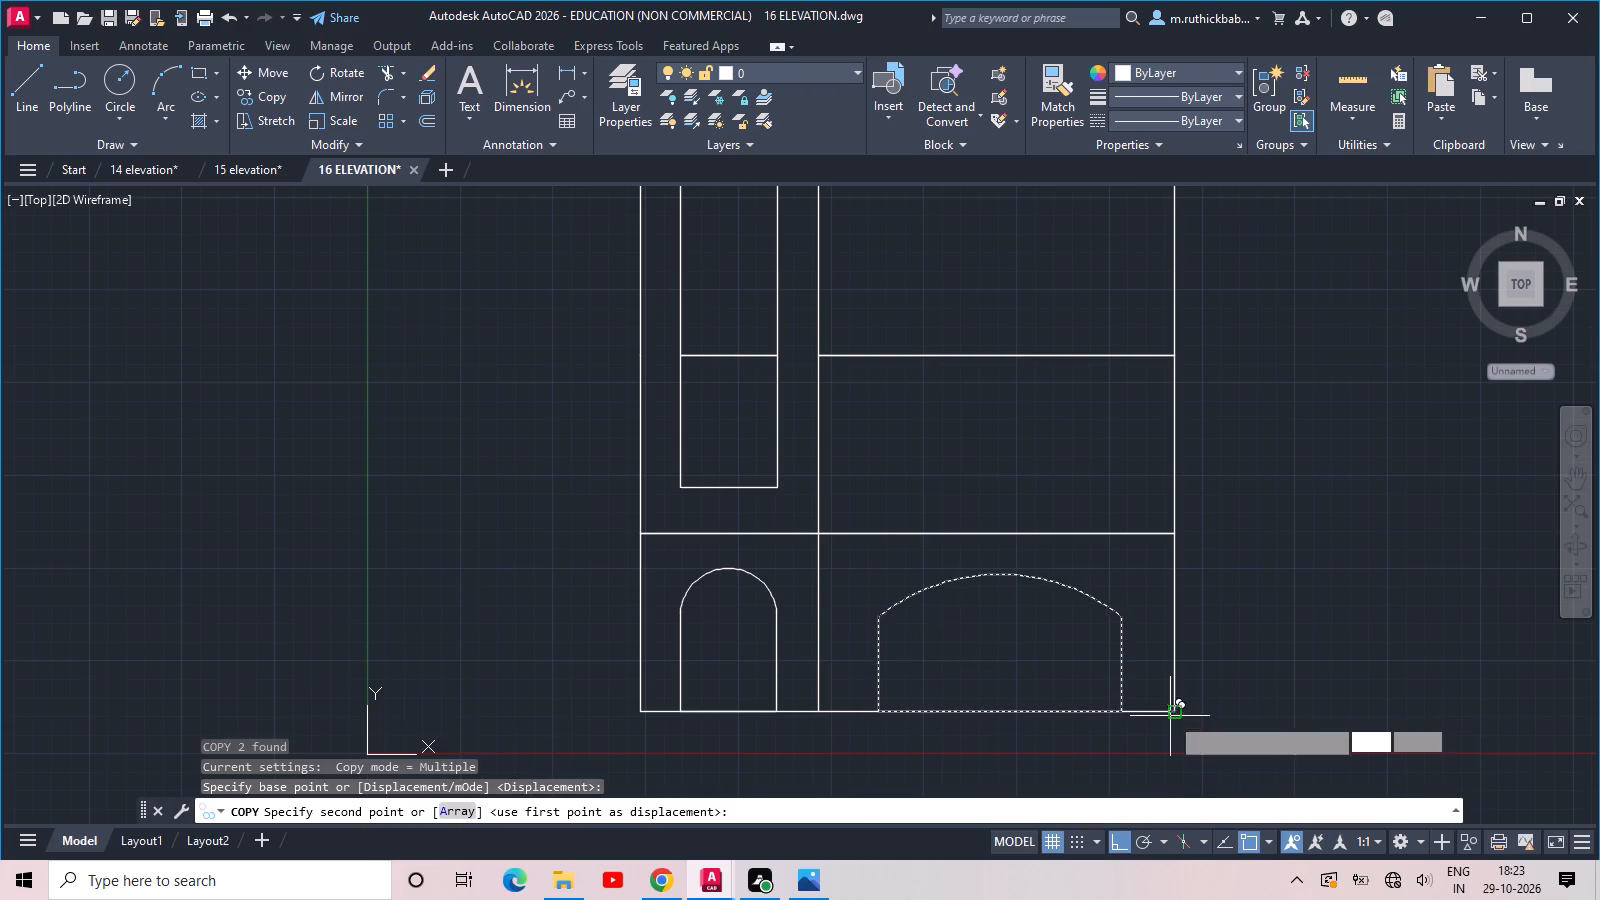
pyautogui.click(1173, 535)
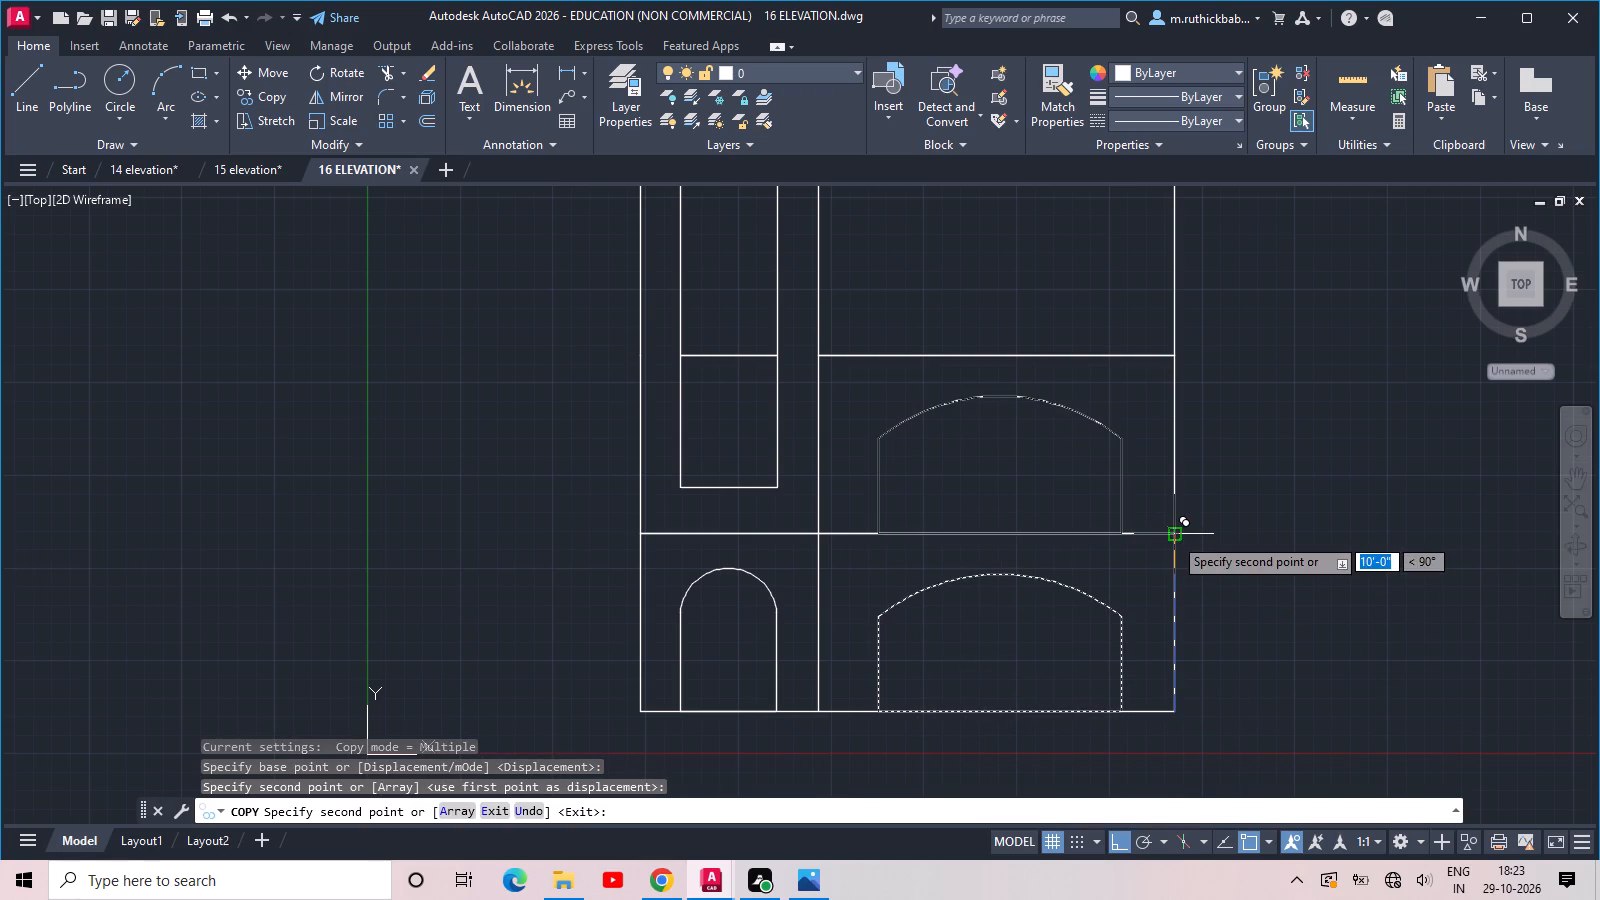
pyautogui.moveTo(1173, 536); pyautogui.dragTo(1200, 629, button='middle')
pyautogui.moveTo(1209, 473); pyautogui.dragTo(1223, 748, button='middle')
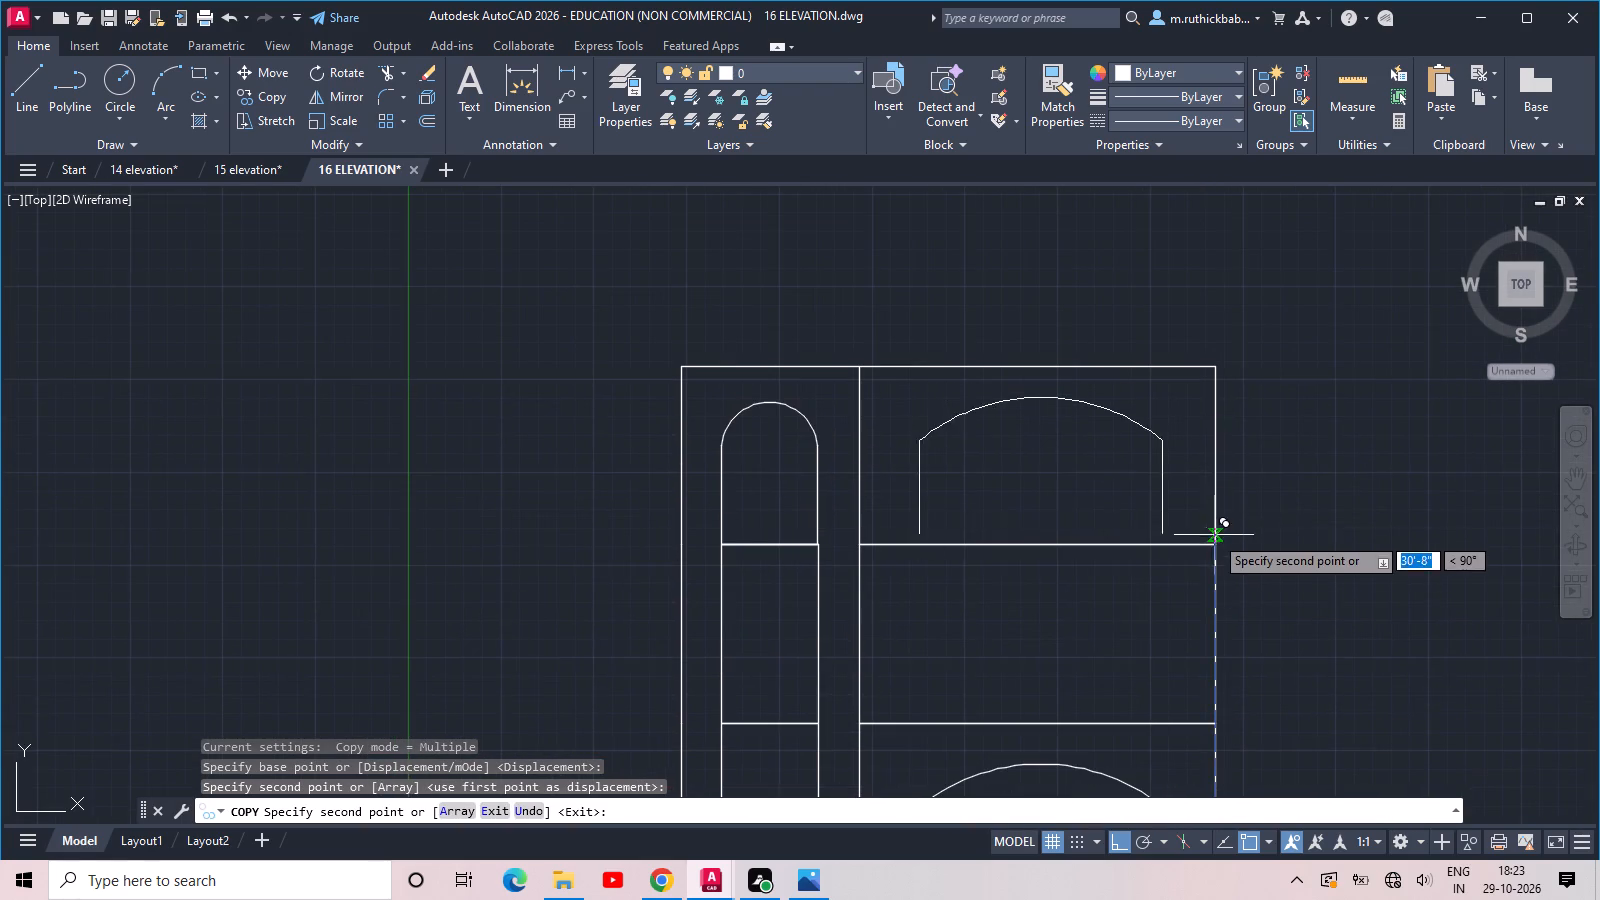
pyautogui.click(1216, 549)
pyautogui.press('Escape')
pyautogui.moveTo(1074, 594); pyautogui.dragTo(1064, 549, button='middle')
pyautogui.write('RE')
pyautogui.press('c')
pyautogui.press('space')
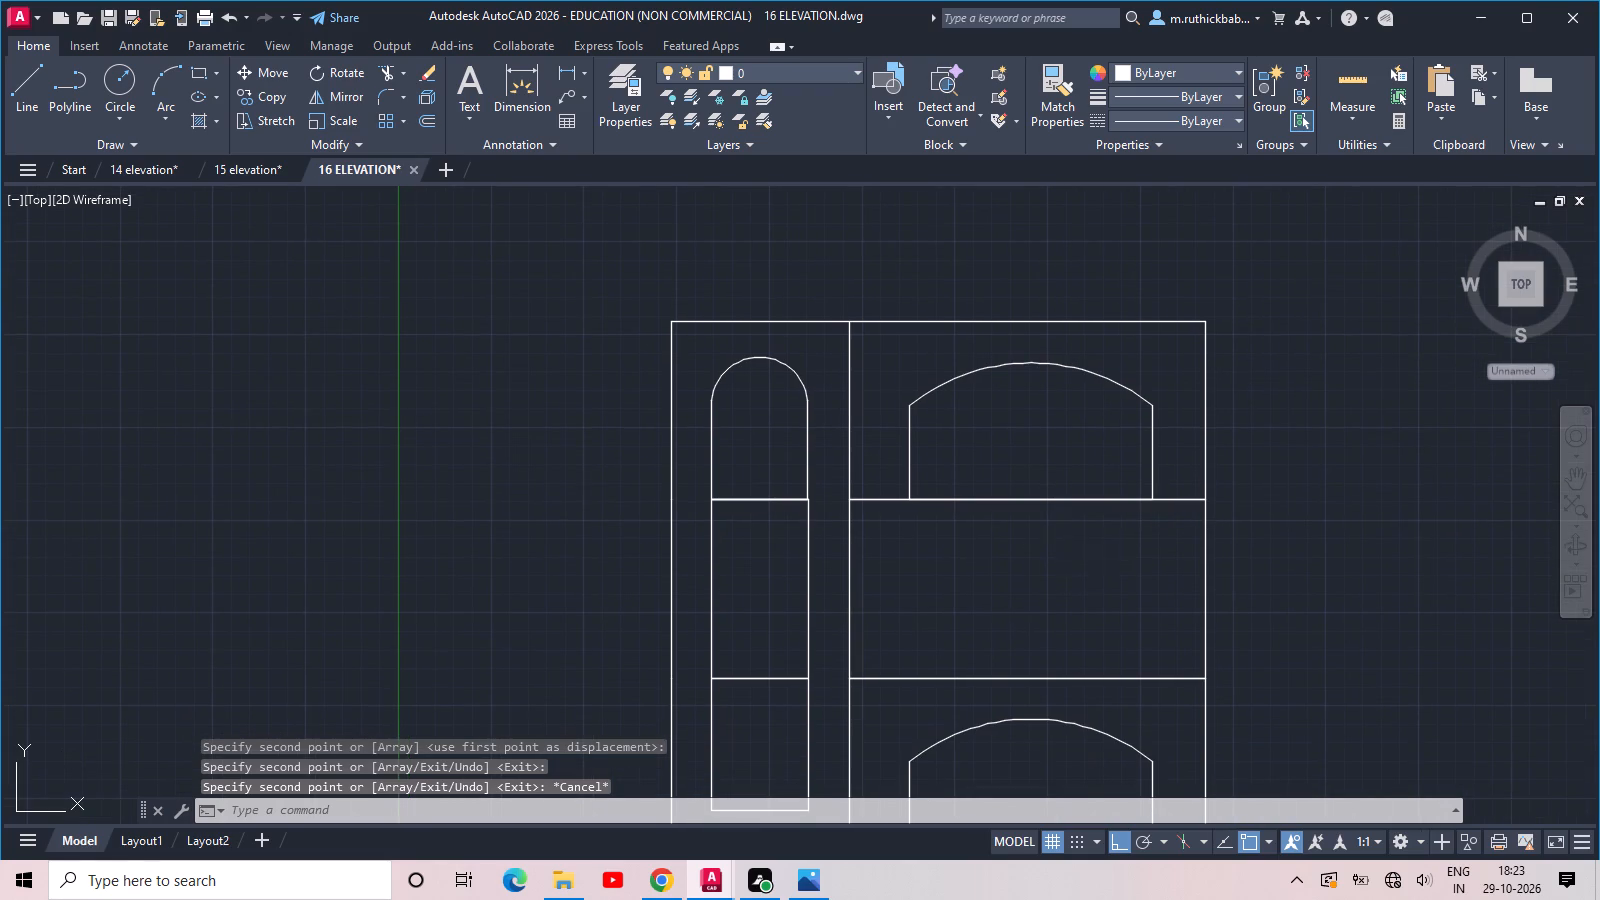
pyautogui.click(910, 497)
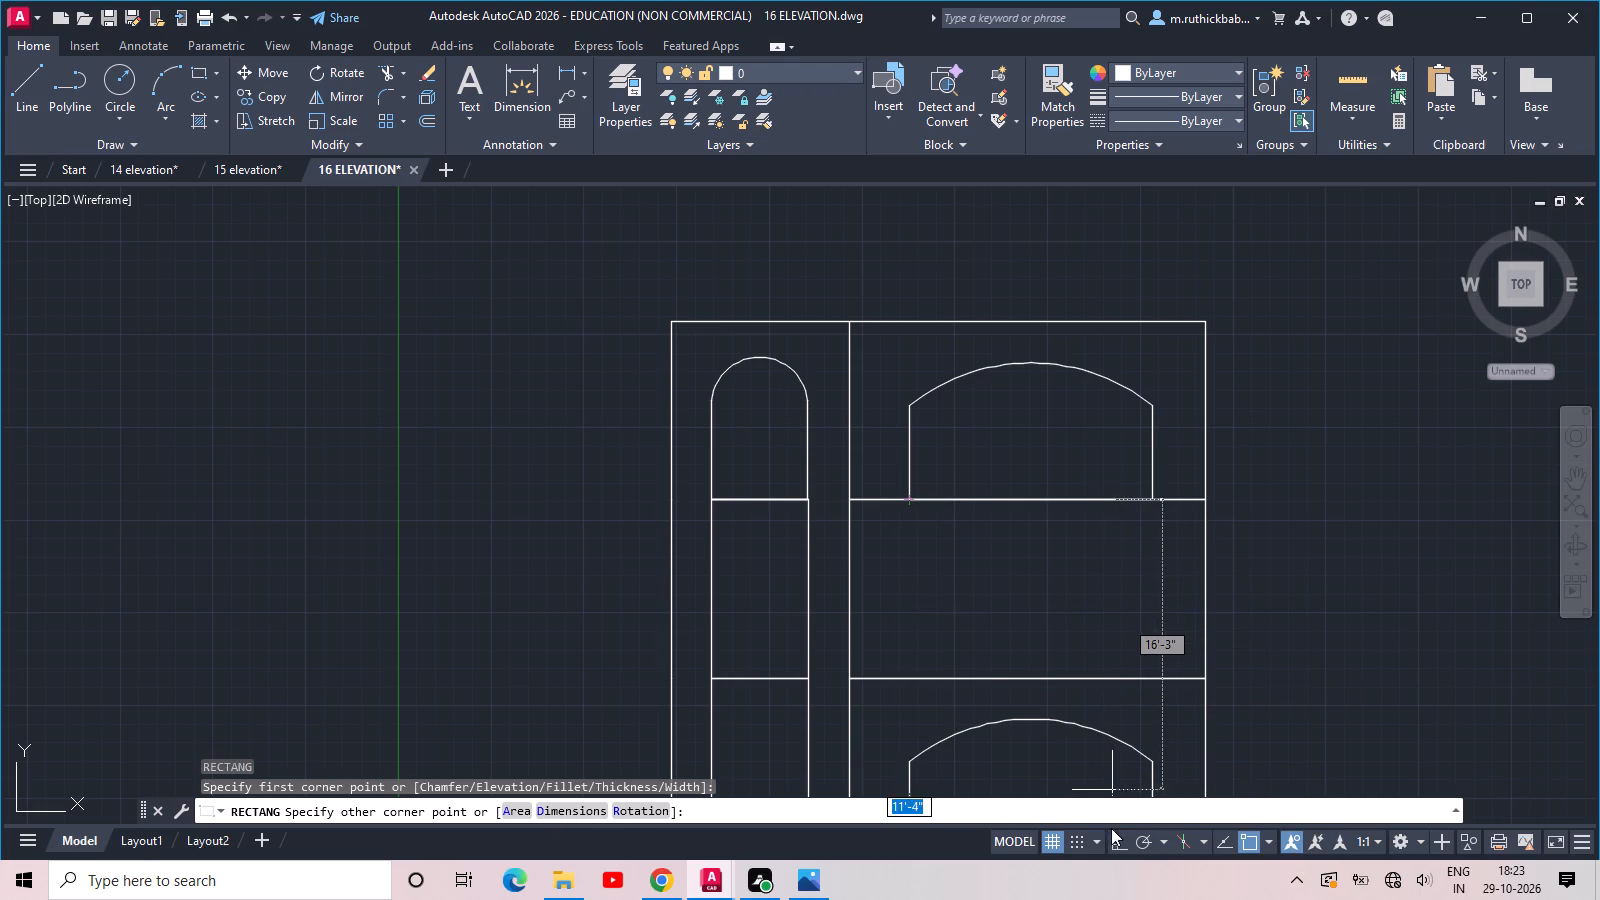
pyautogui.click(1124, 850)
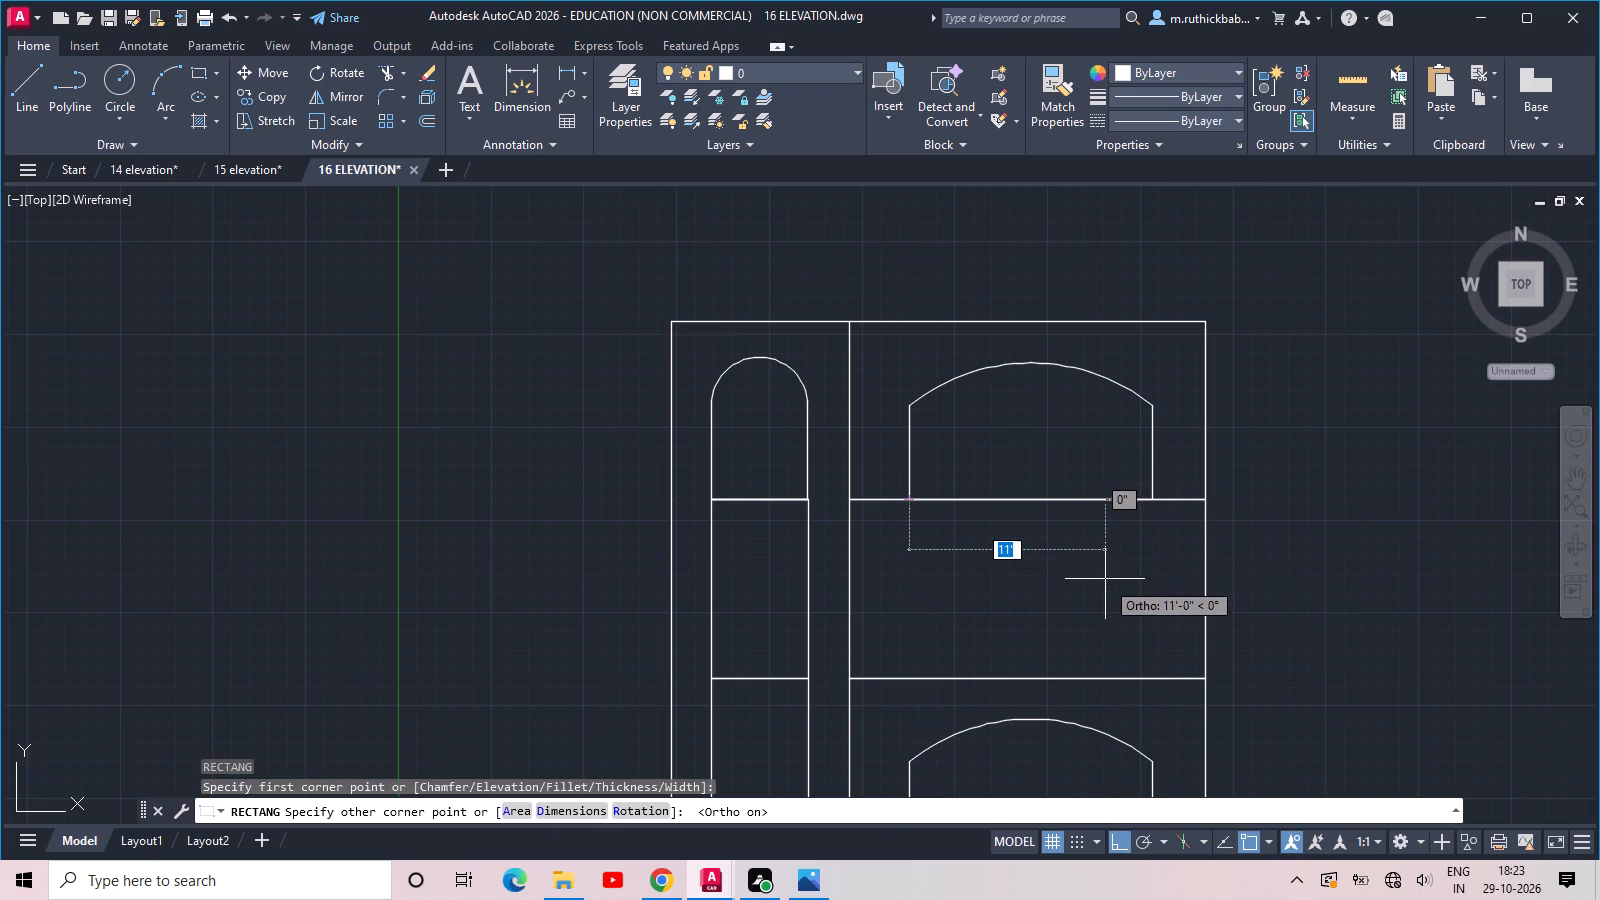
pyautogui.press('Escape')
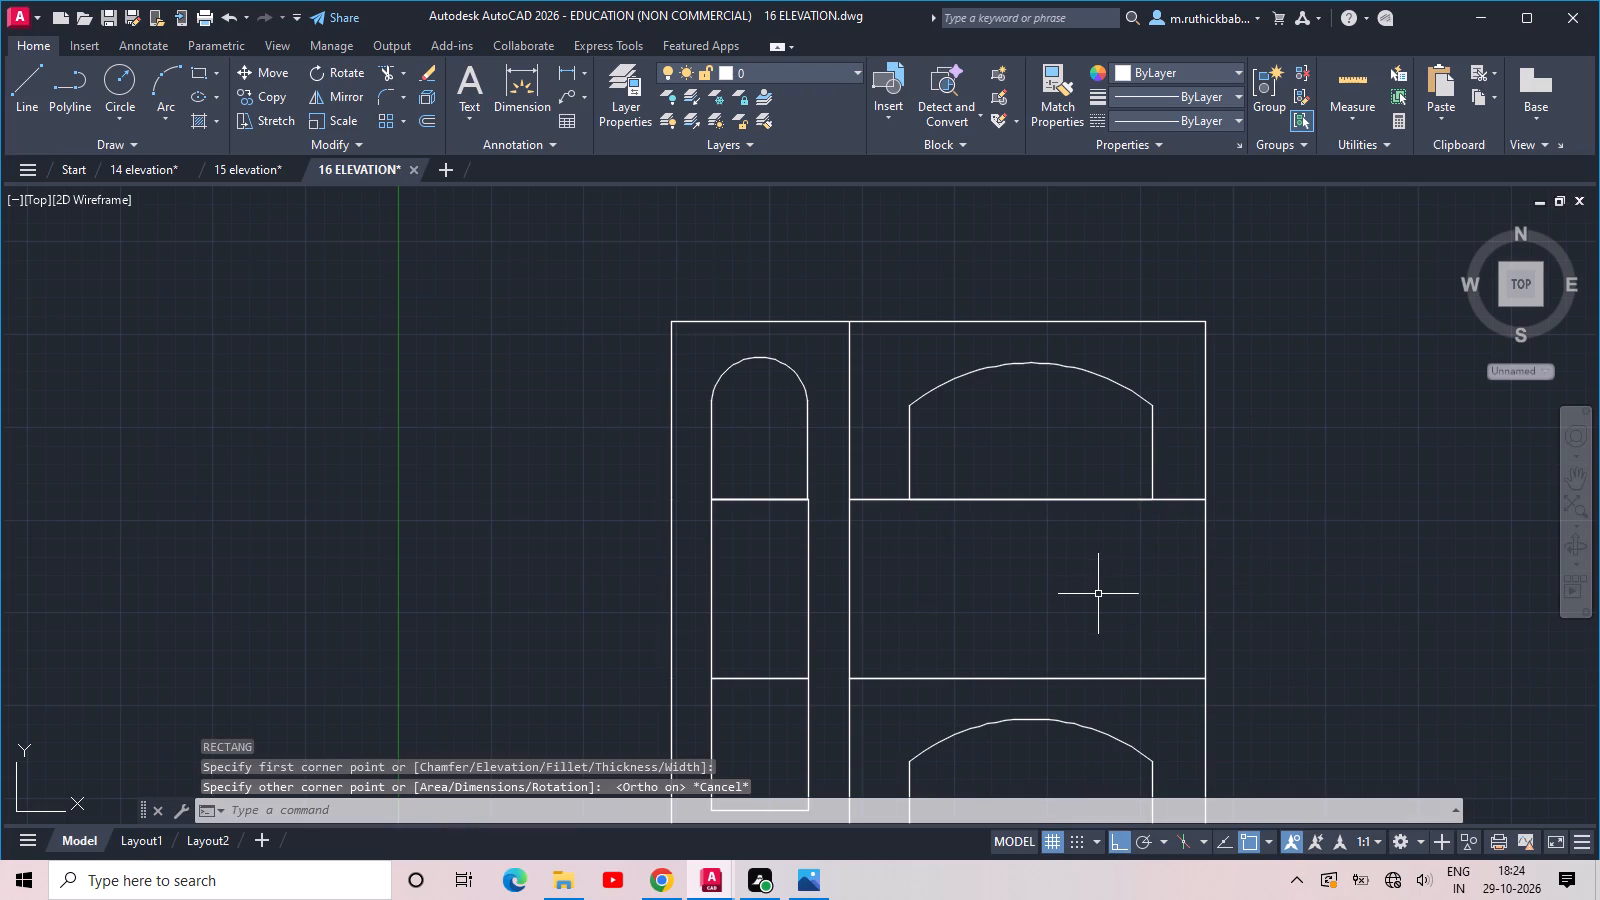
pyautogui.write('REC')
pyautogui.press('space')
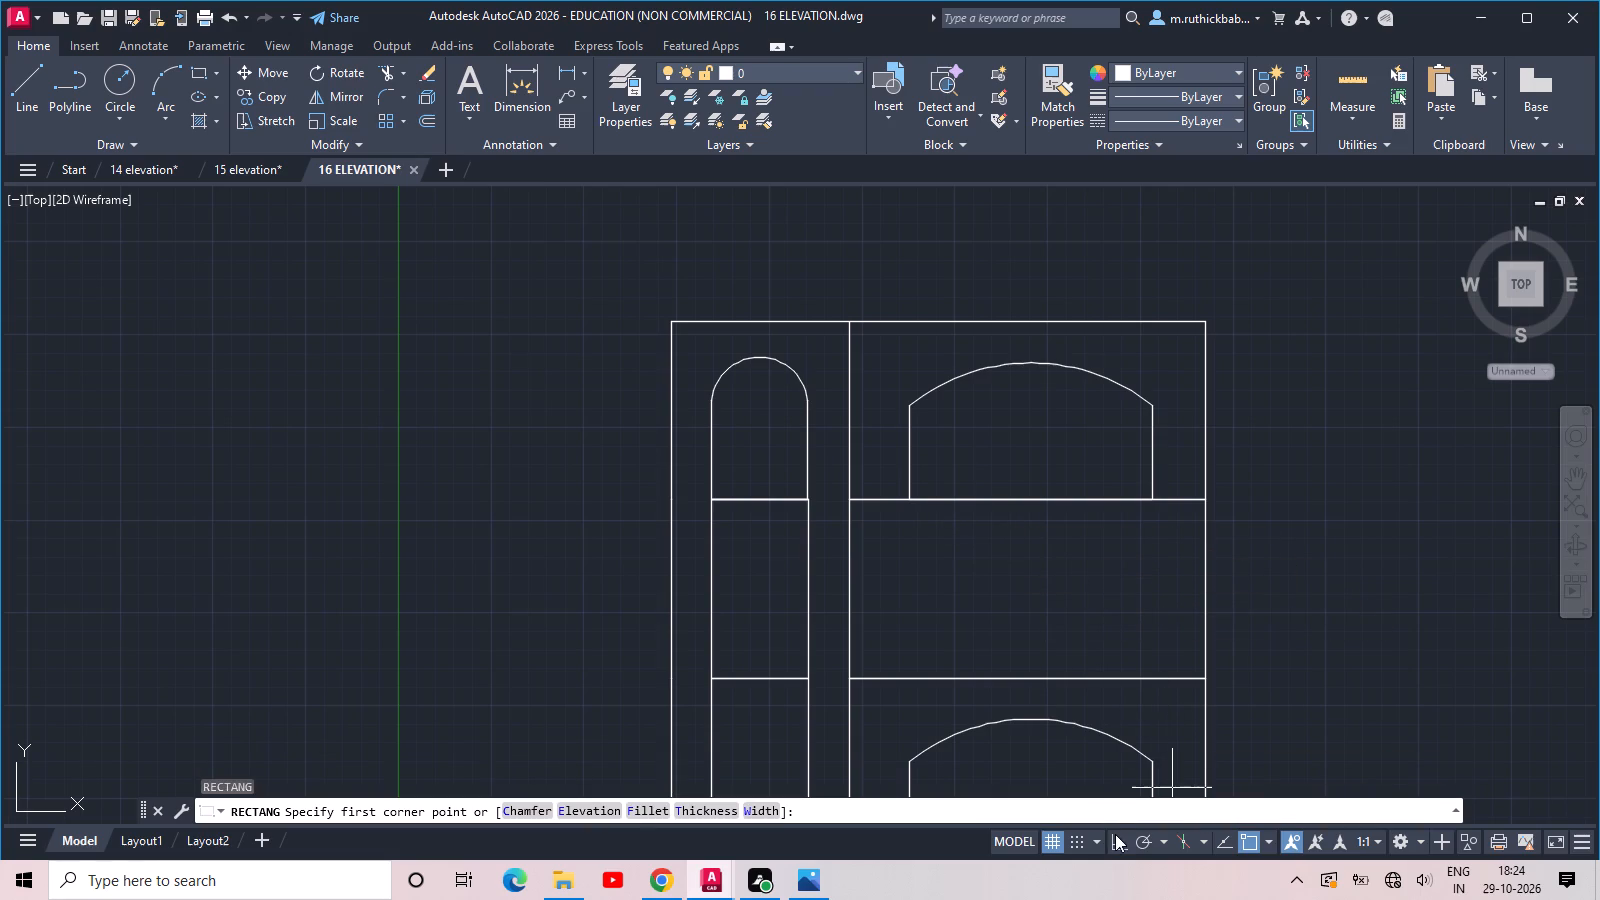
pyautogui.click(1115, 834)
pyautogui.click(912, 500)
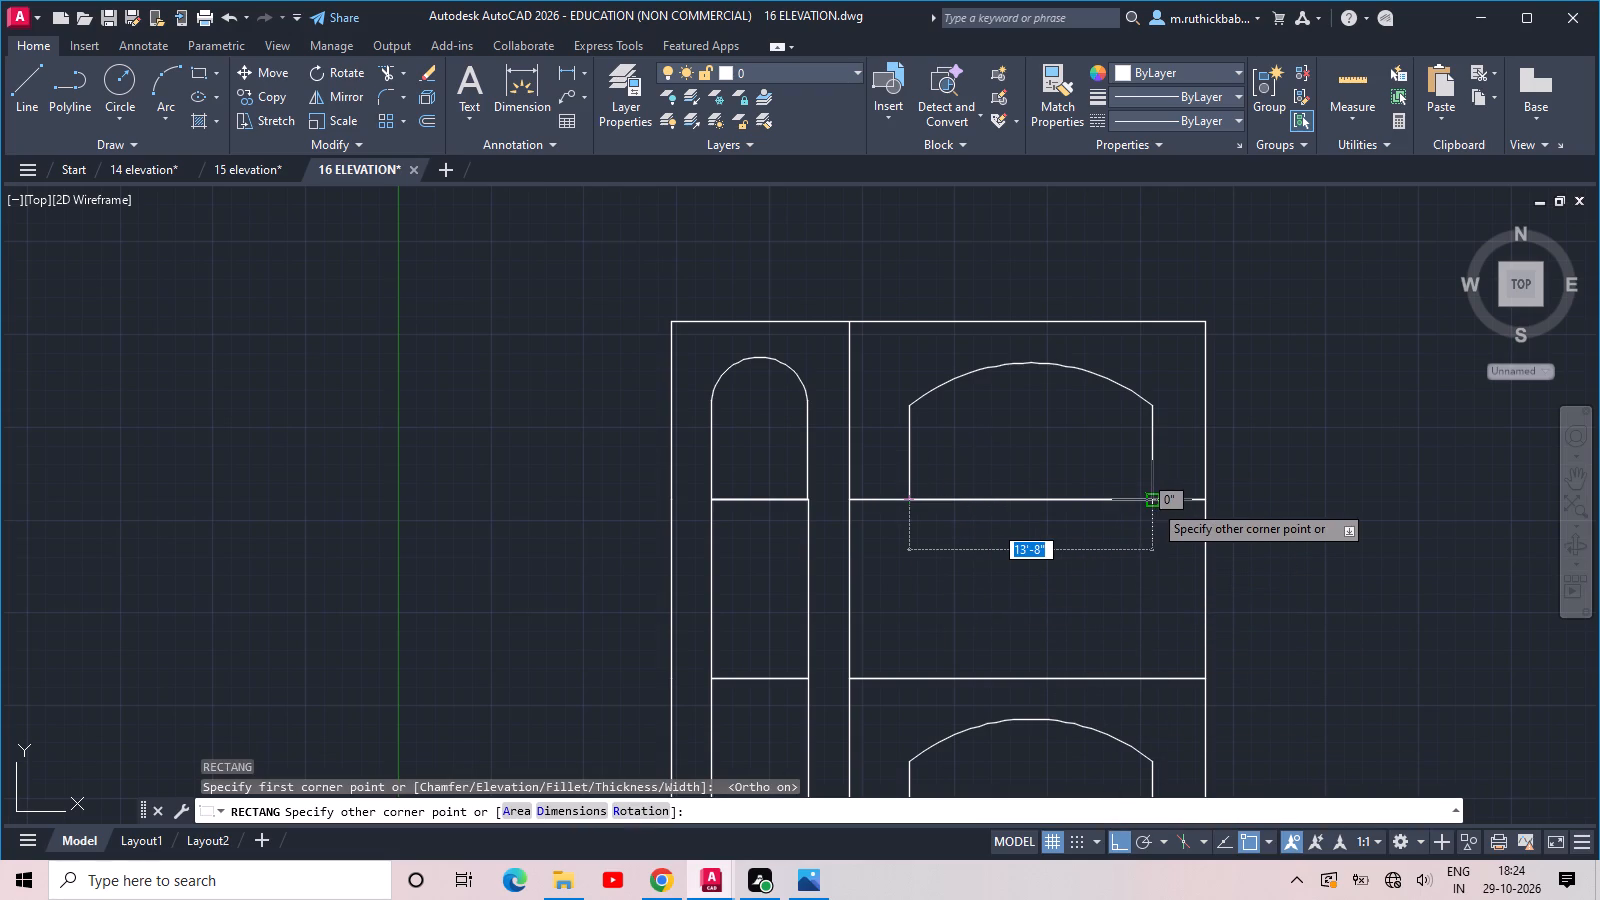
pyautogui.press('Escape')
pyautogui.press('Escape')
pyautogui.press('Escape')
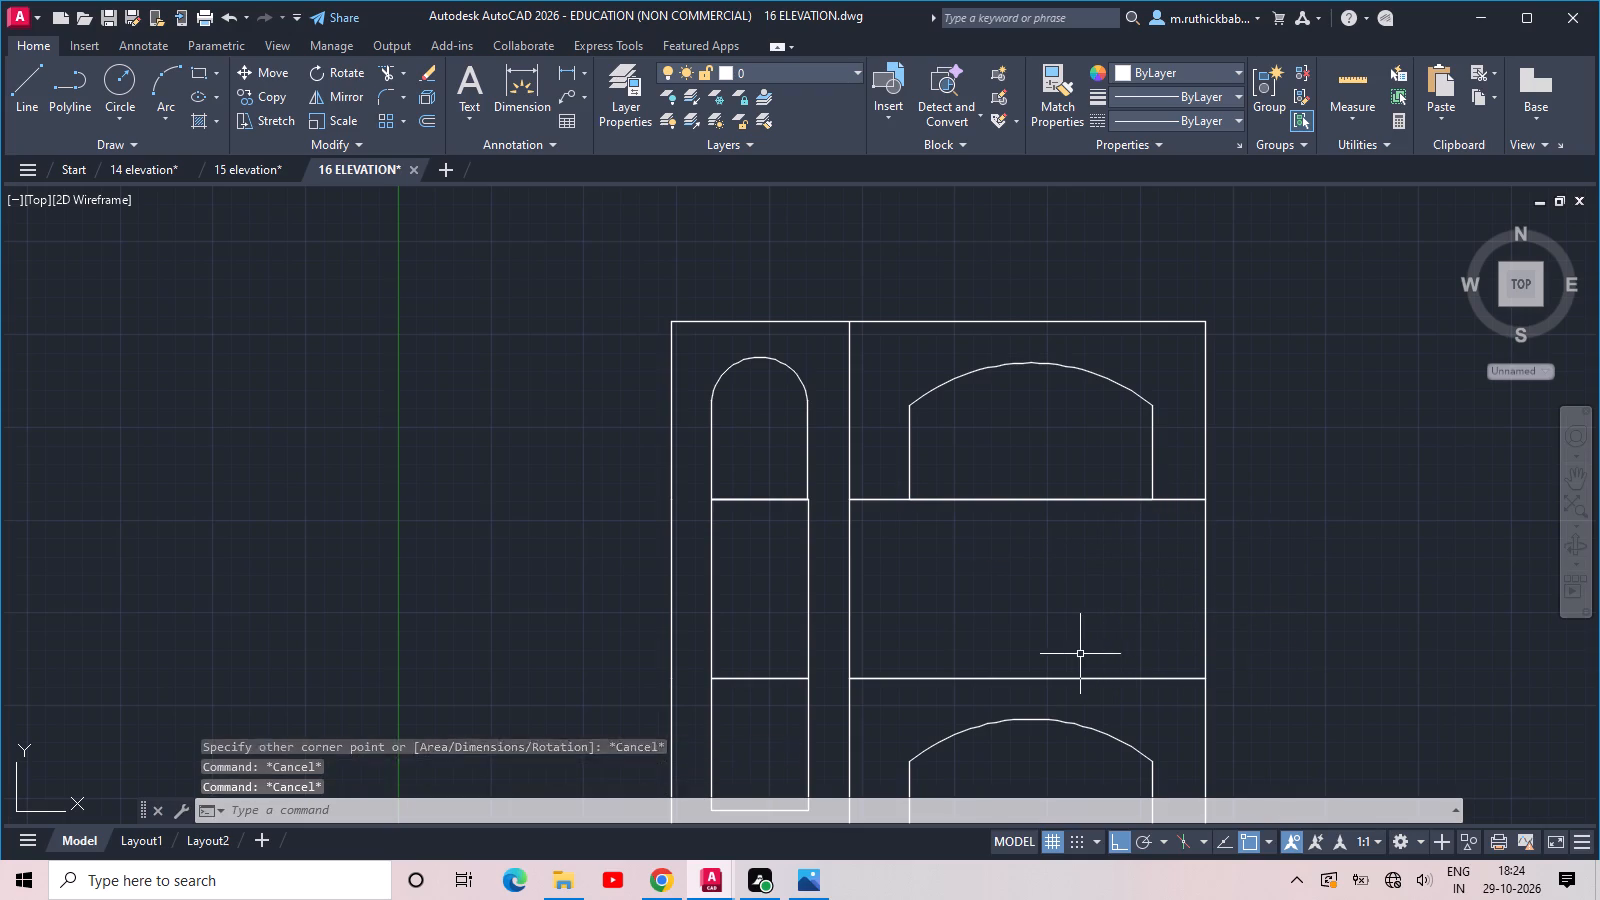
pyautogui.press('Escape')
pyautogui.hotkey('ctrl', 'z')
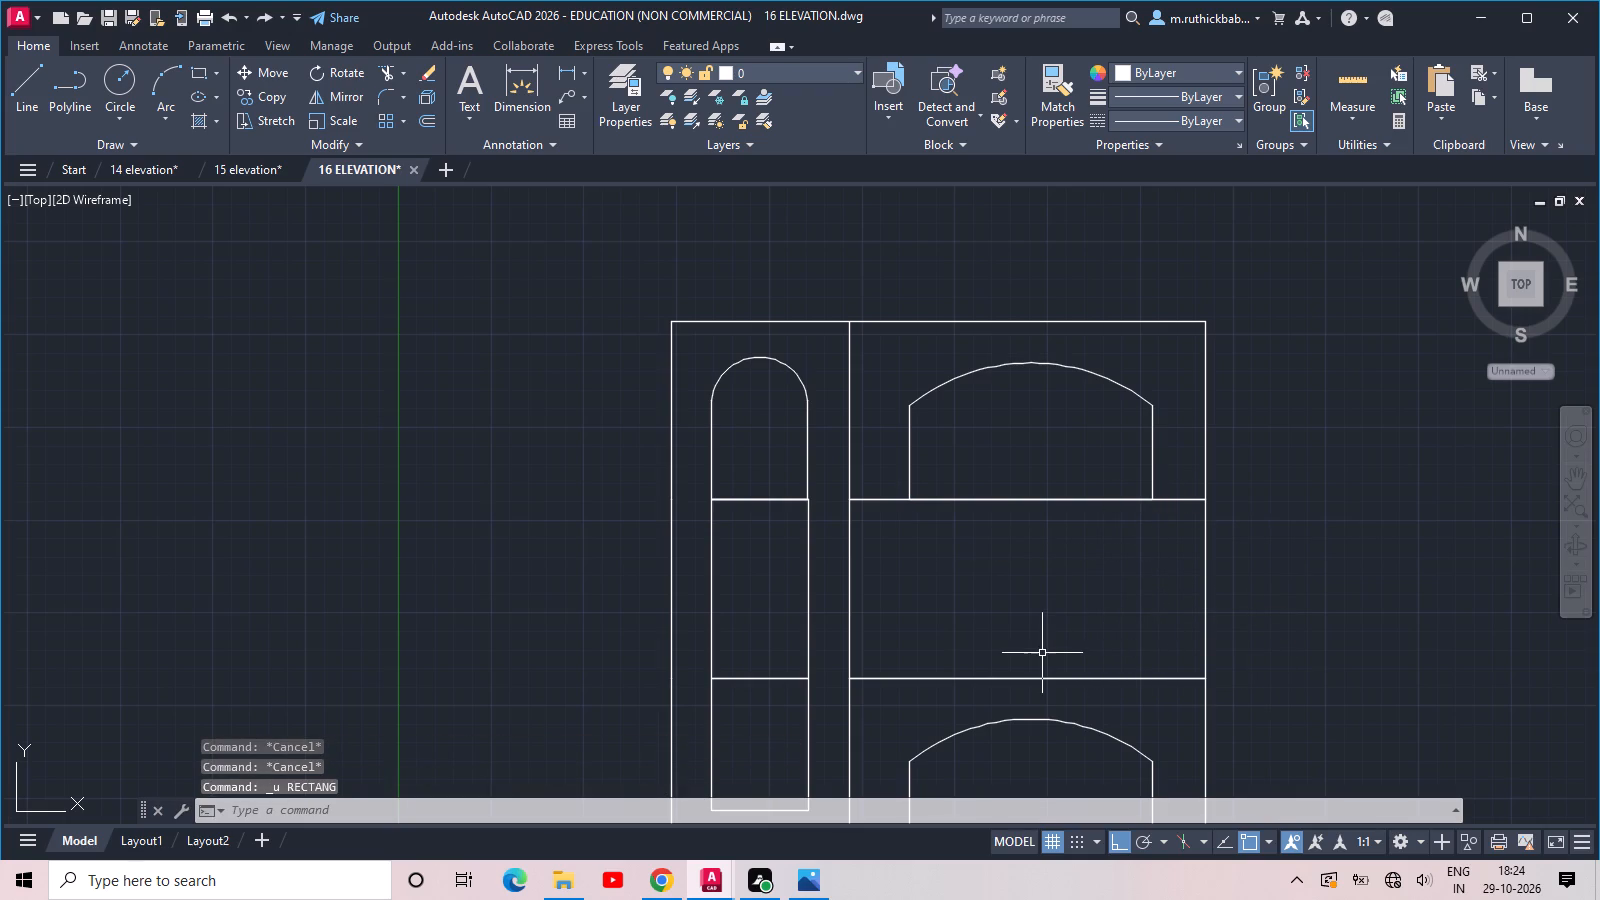
# Draw a rectangle in the third storey, directly below the fourth-storey wide arched opening and matching its width.
pyautogui.write('REC')
pyautogui.press('space')
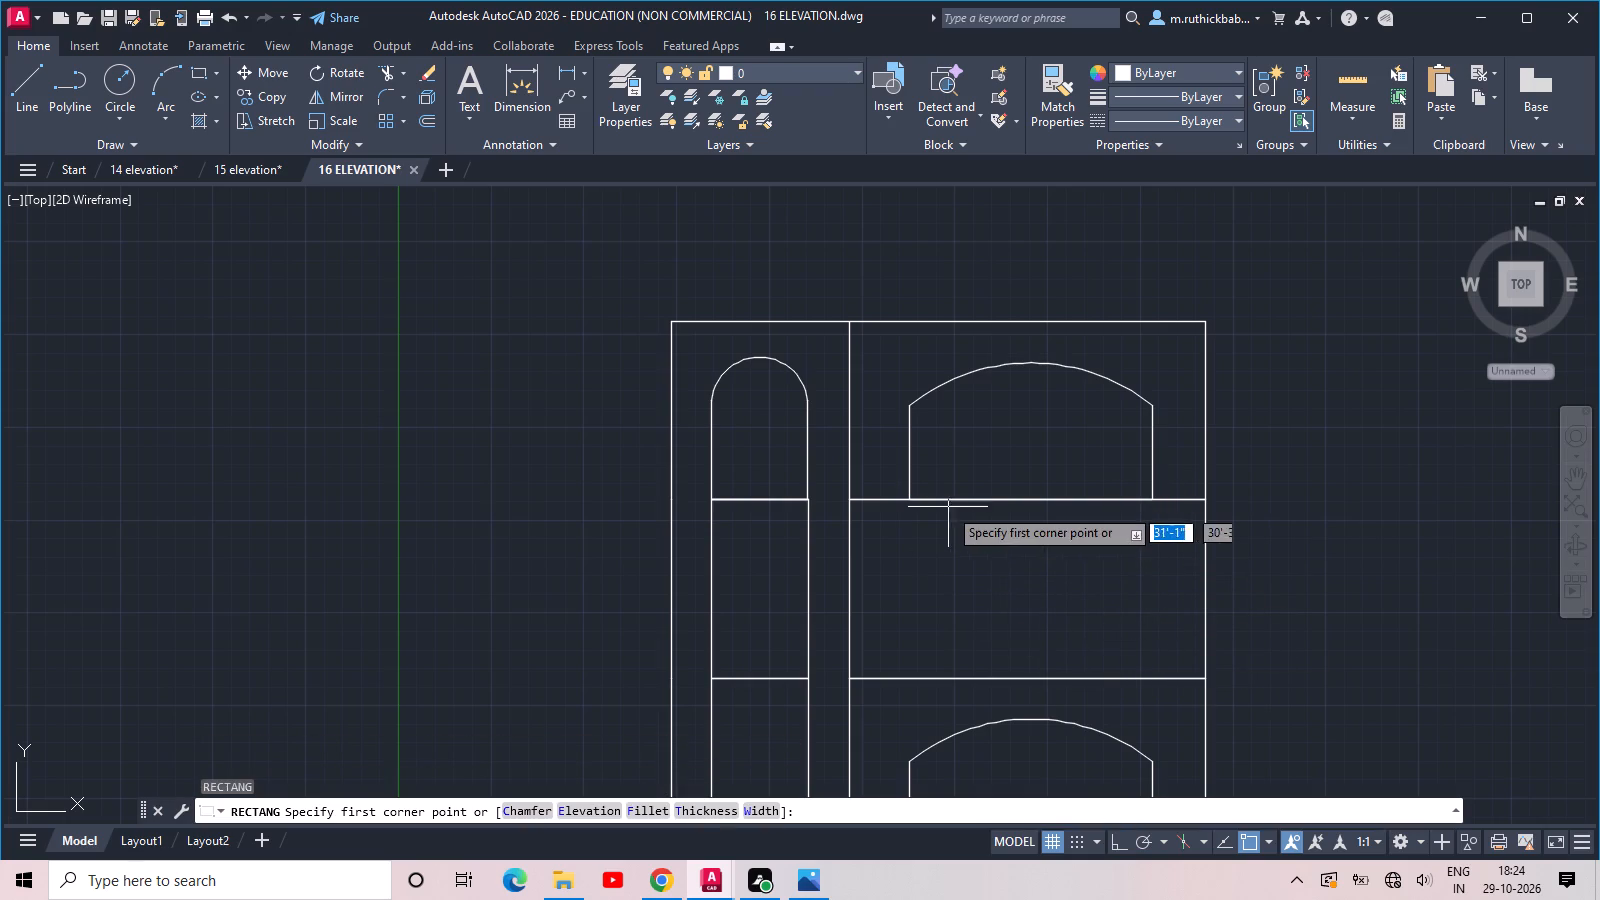
pyautogui.click(910, 503)
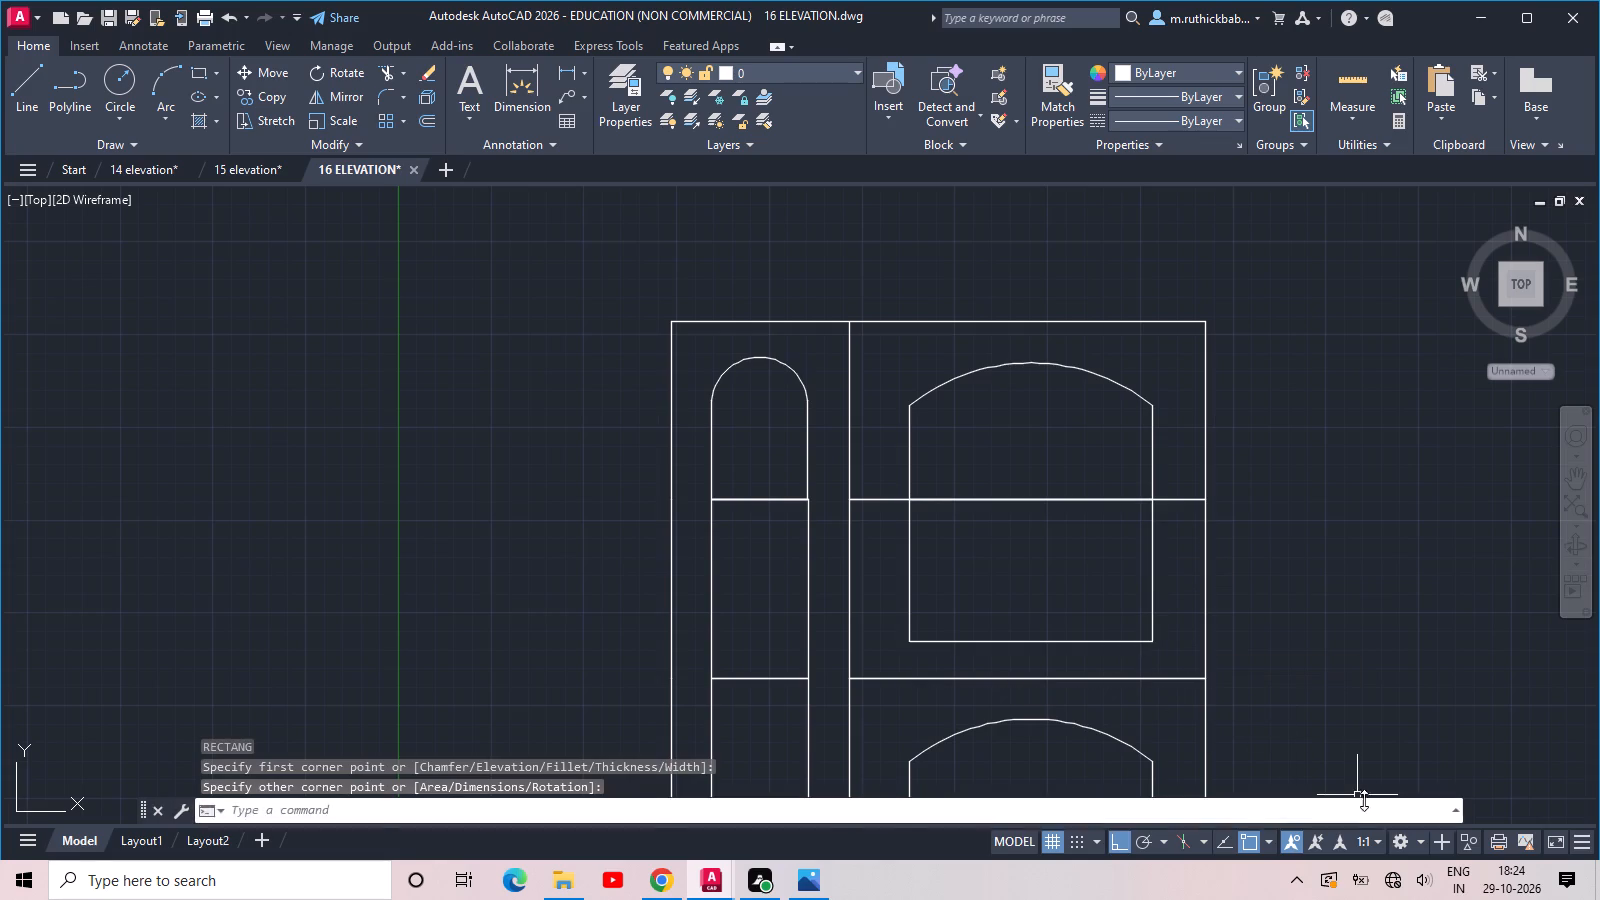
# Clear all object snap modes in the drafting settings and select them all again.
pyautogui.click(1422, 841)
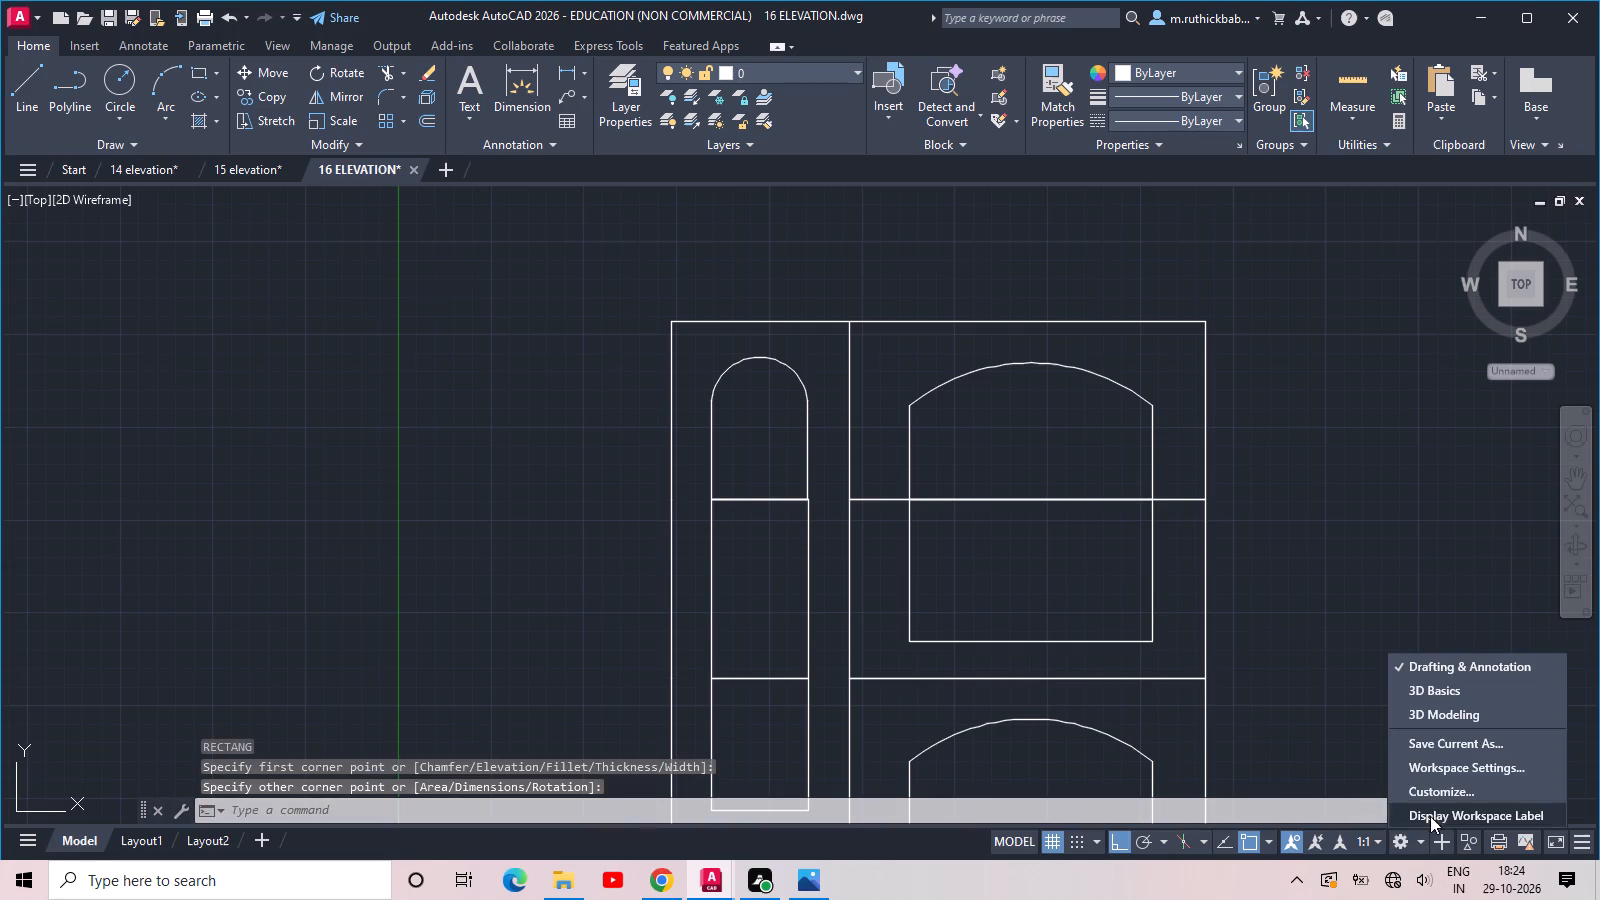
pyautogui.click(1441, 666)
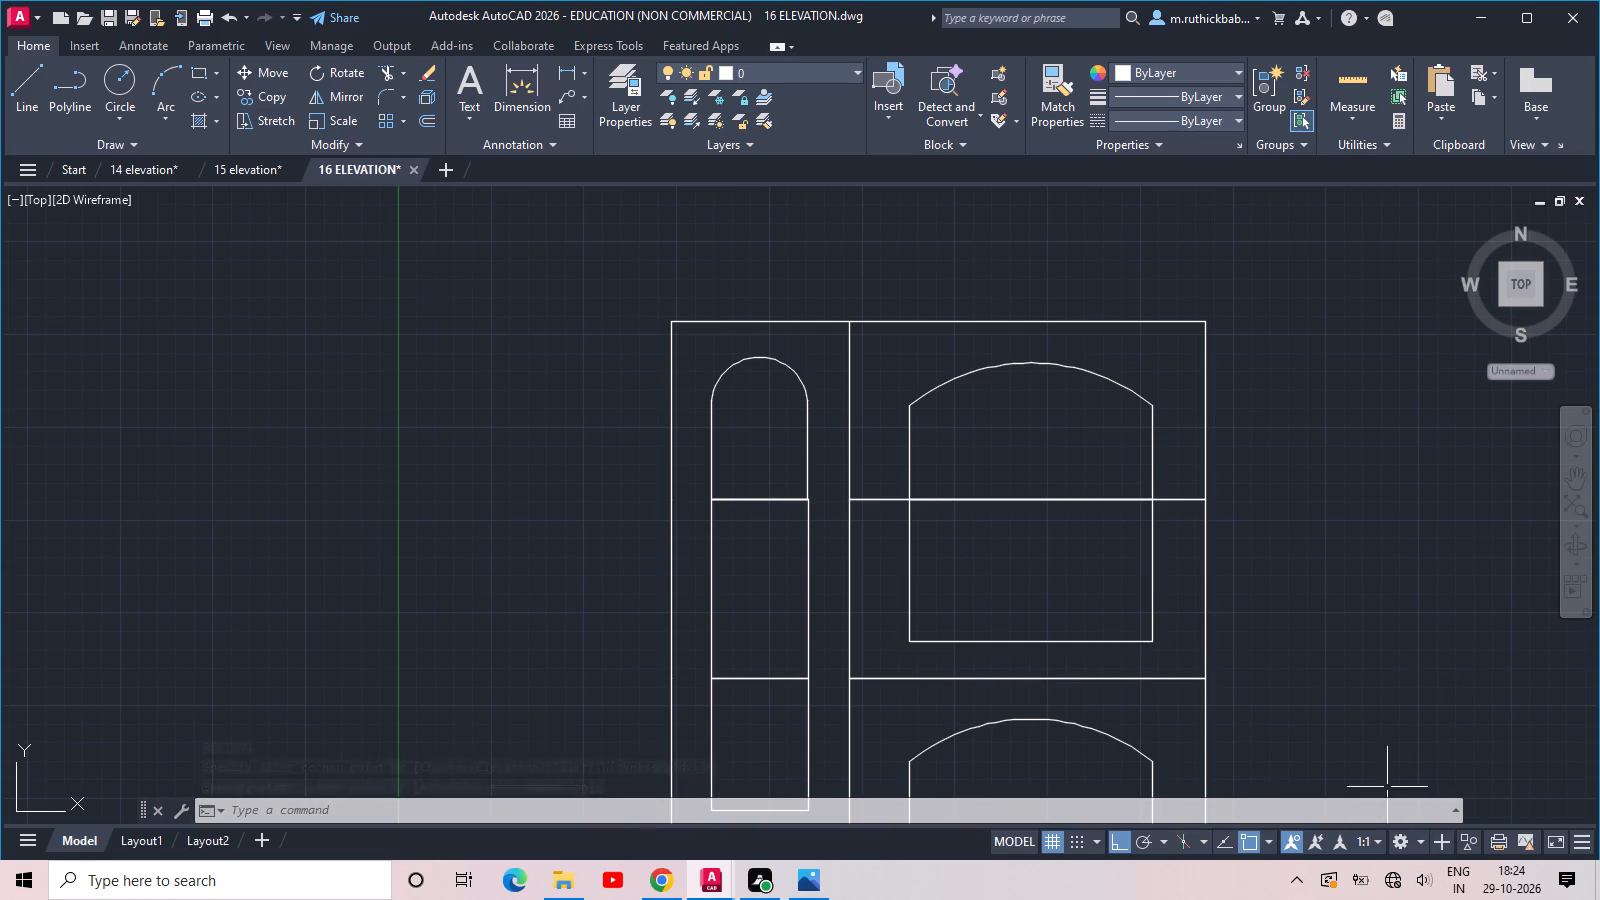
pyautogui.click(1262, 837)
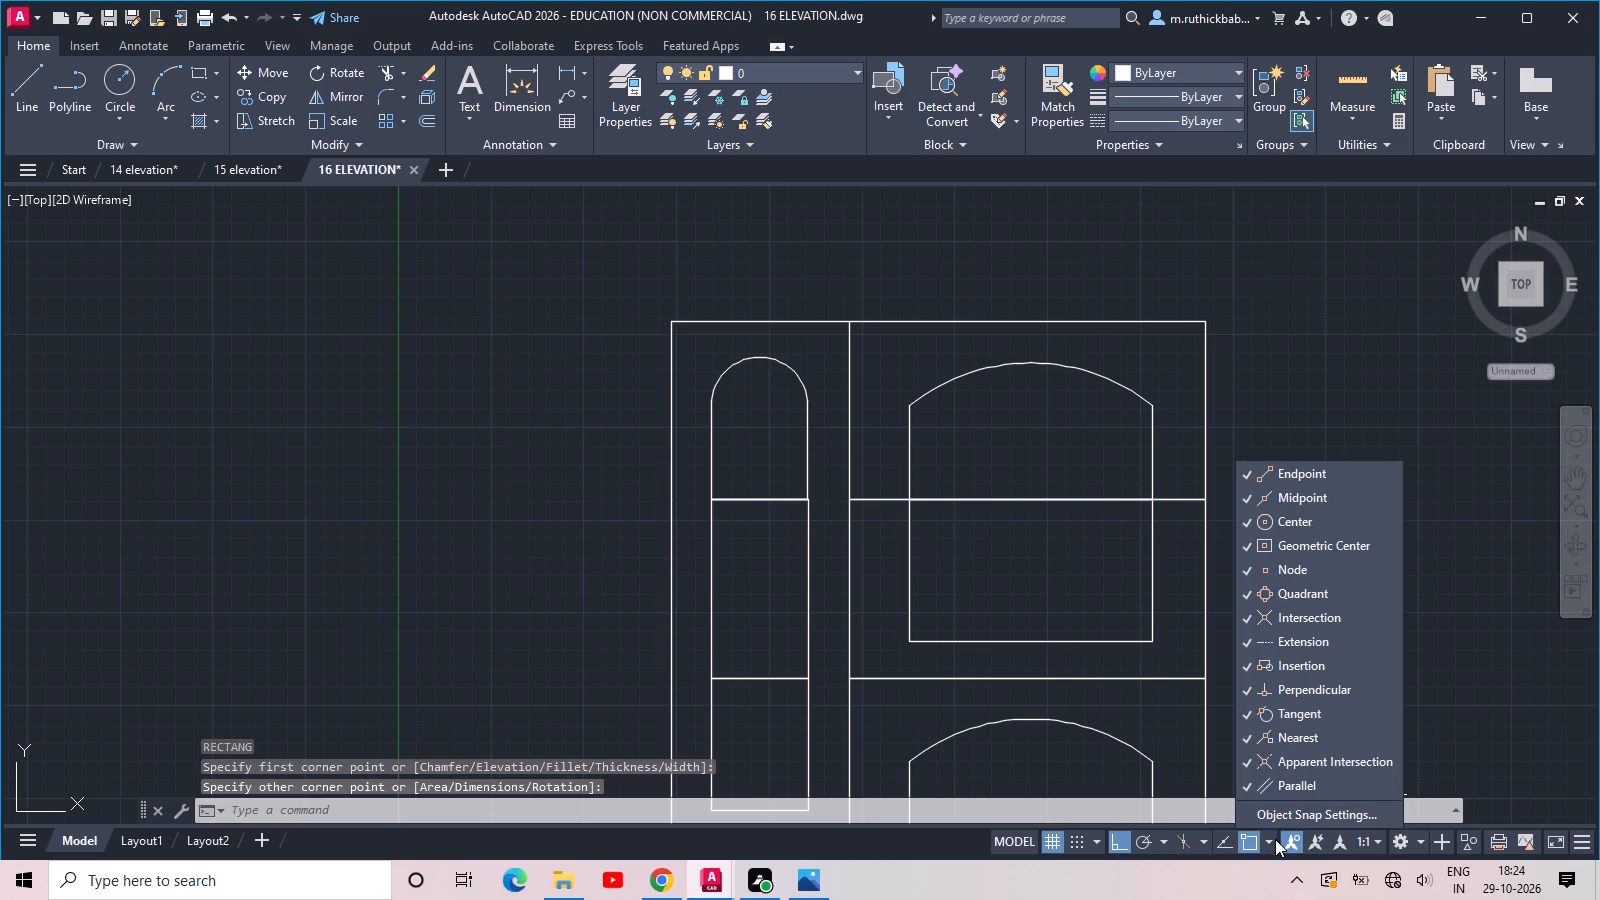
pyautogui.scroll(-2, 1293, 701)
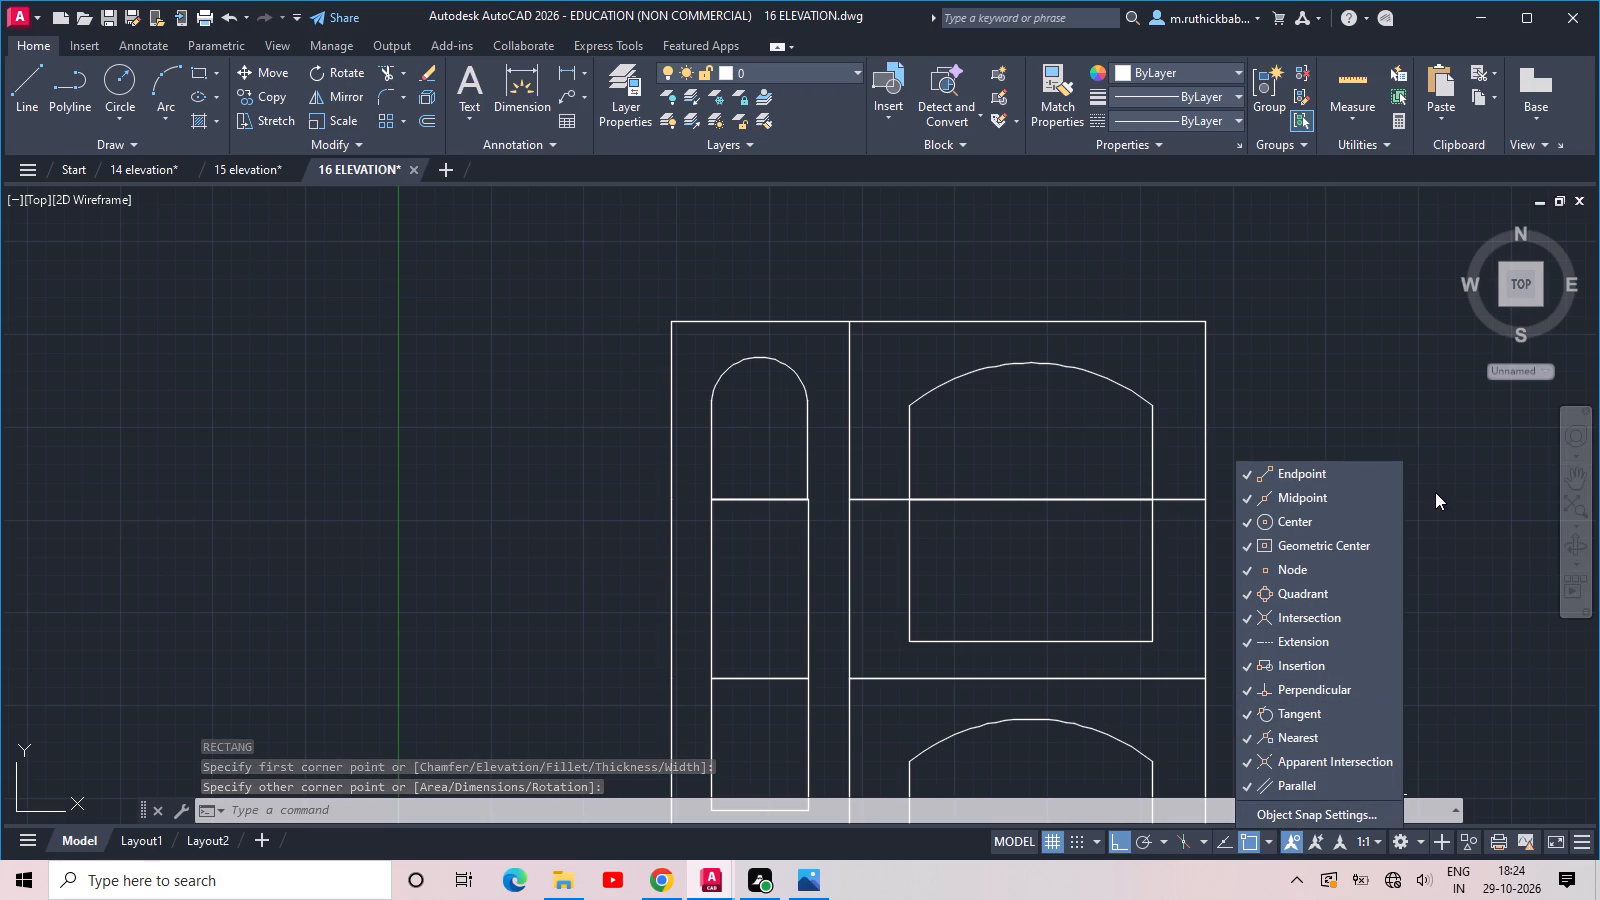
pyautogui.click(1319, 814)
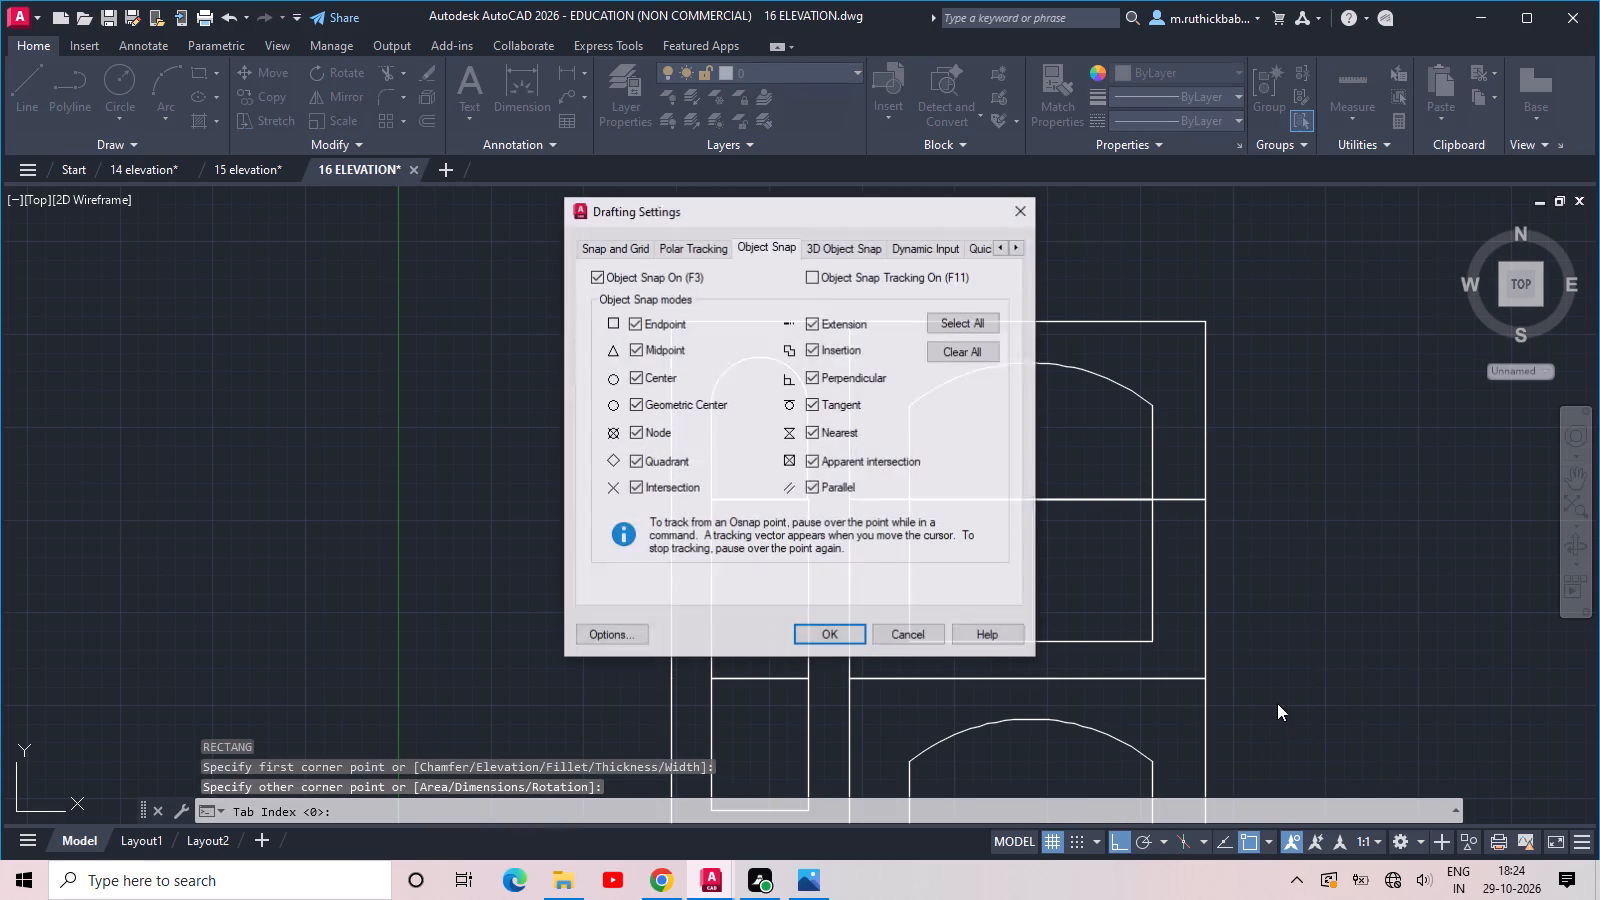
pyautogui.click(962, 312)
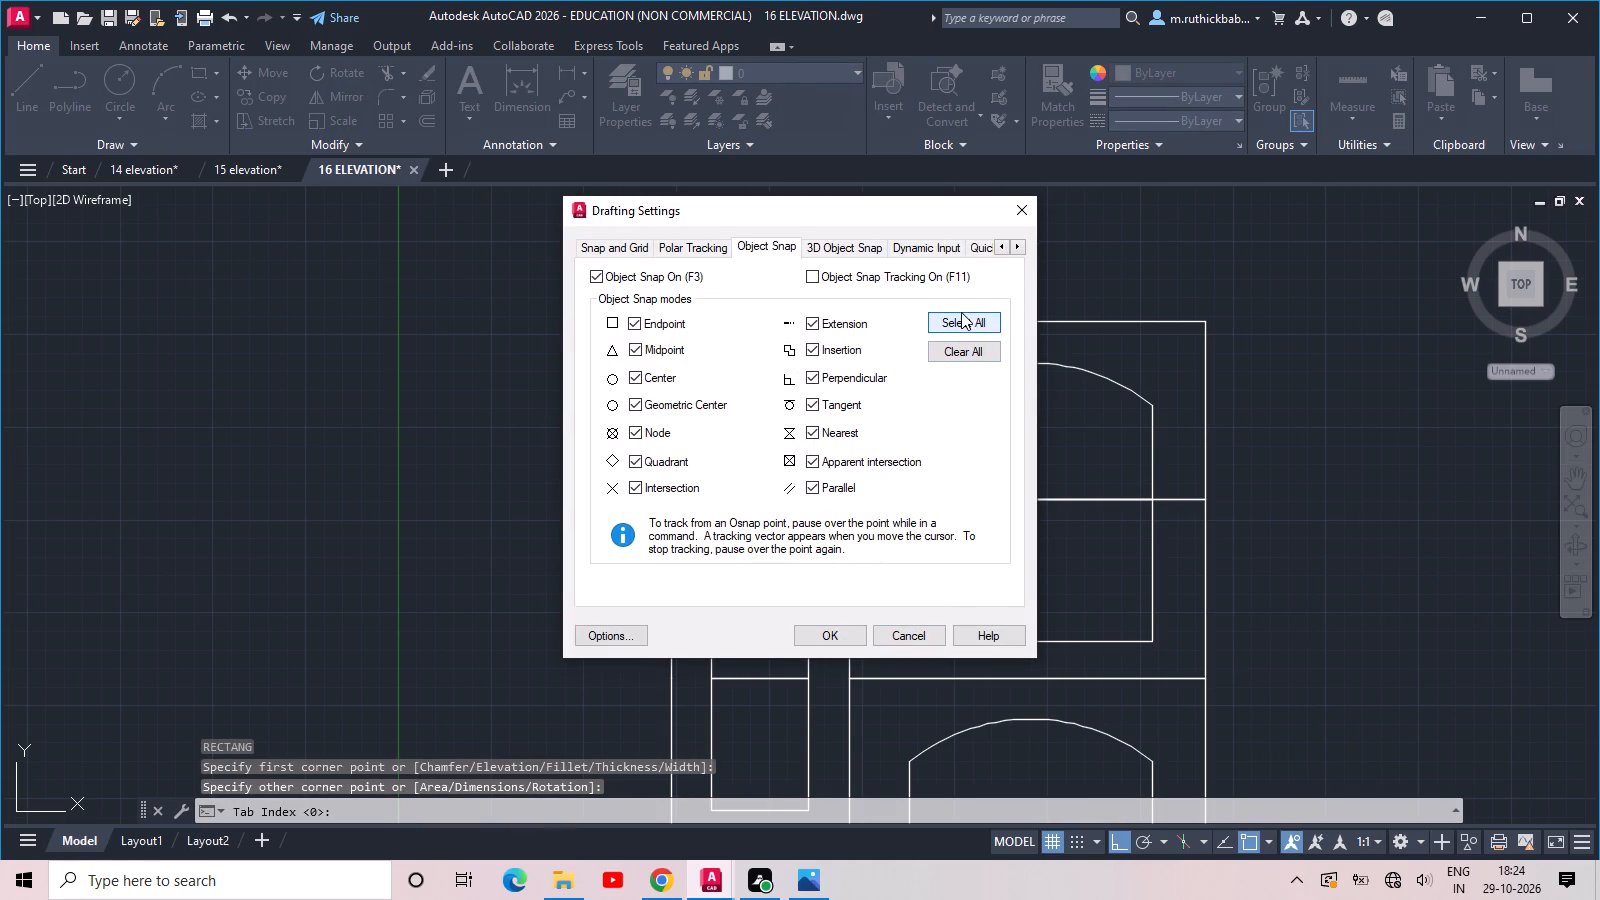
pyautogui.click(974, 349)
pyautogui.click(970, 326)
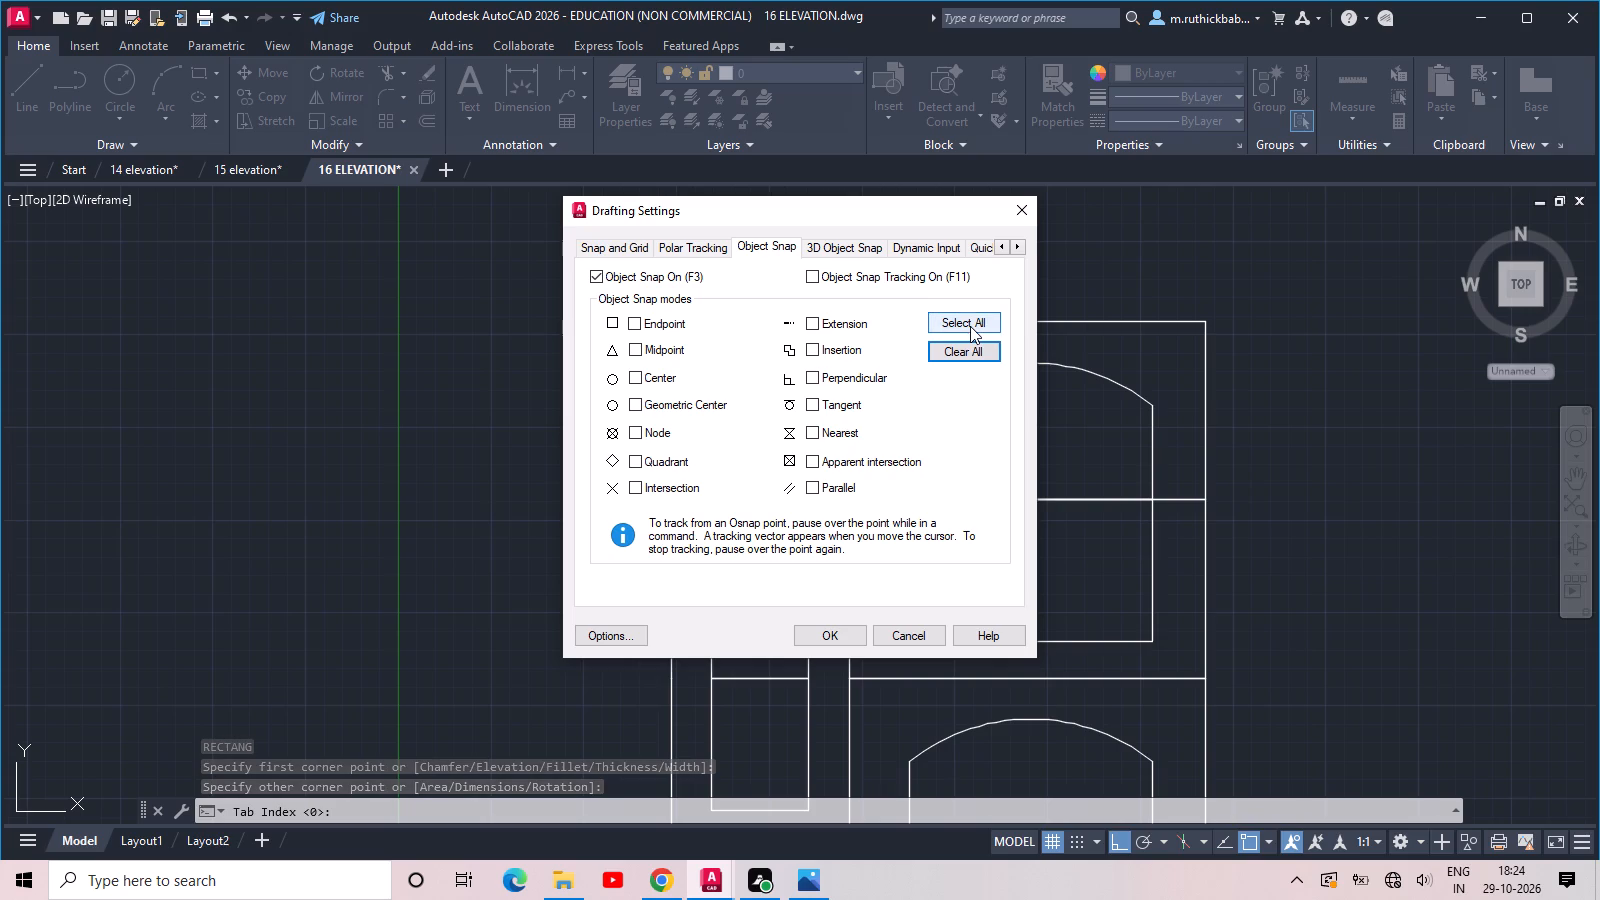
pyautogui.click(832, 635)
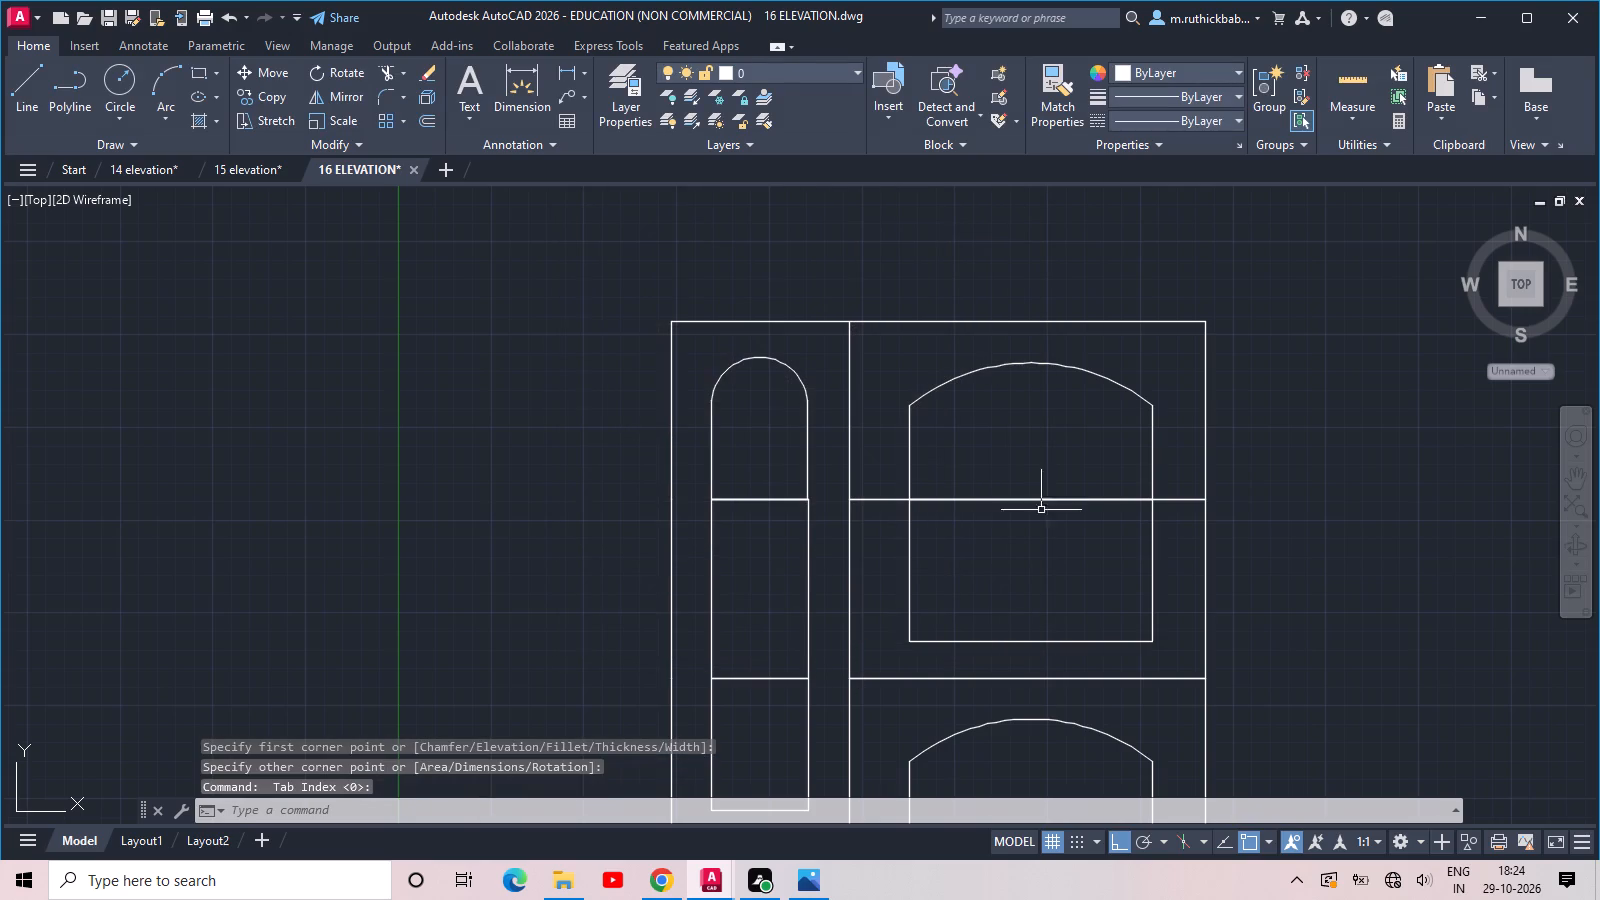
# Trim away the whole line between the third and fourth storeys in the wide bay, inside and beside the opening.
pyautogui.write('TR')
pyautogui.press('space')
pyautogui.press('space')
pyautogui.click(1051, 534)
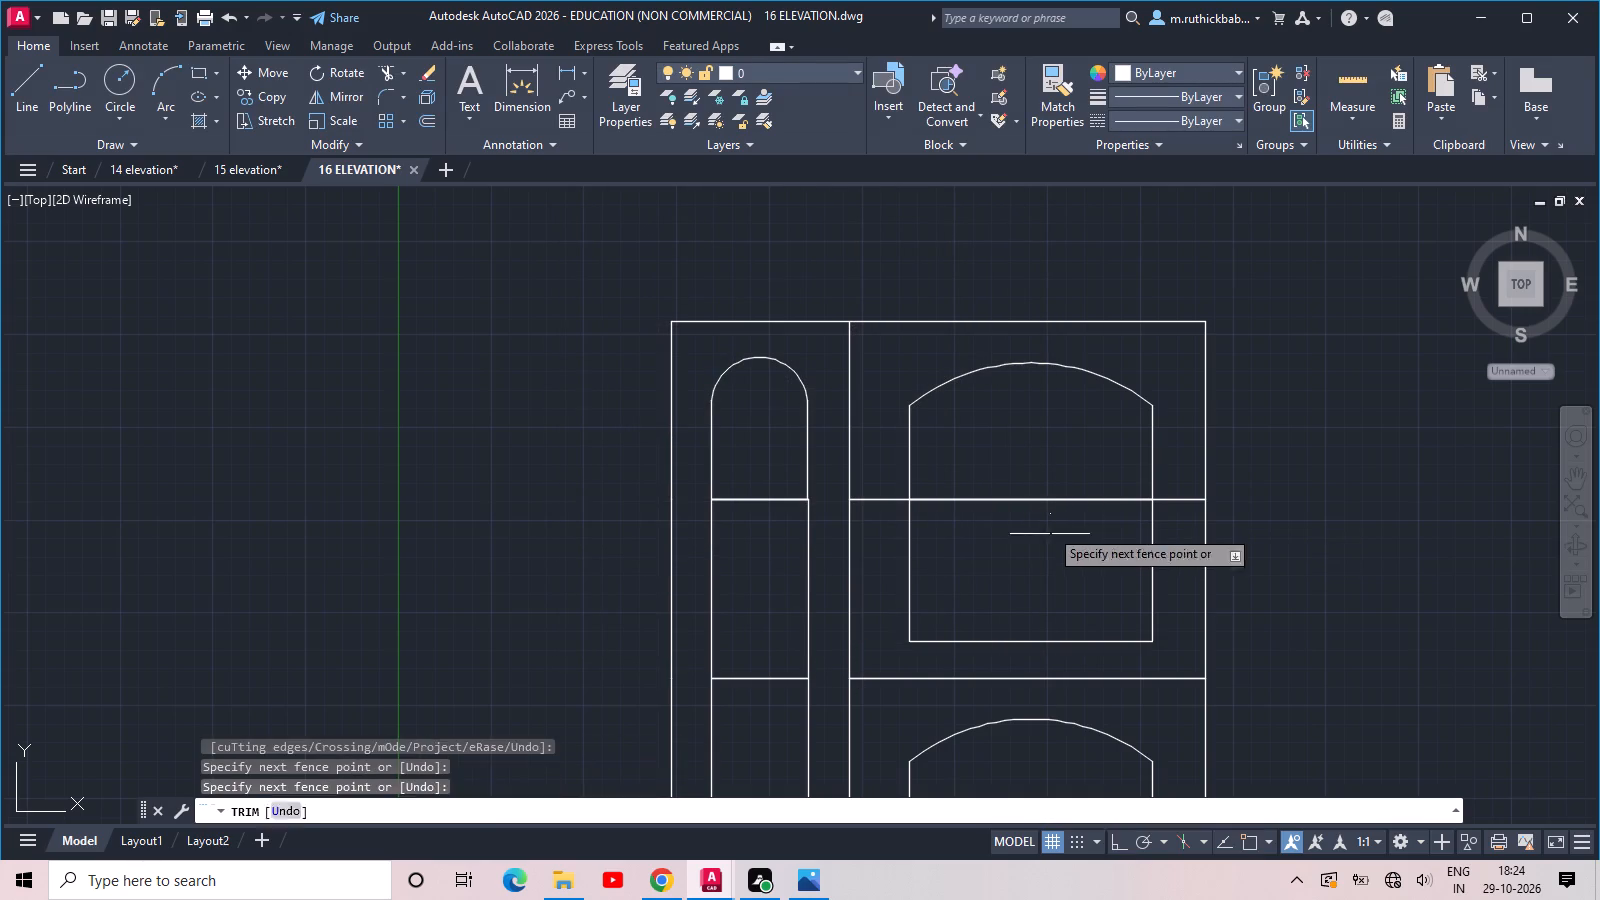
pyautogui.click(1035, 474)
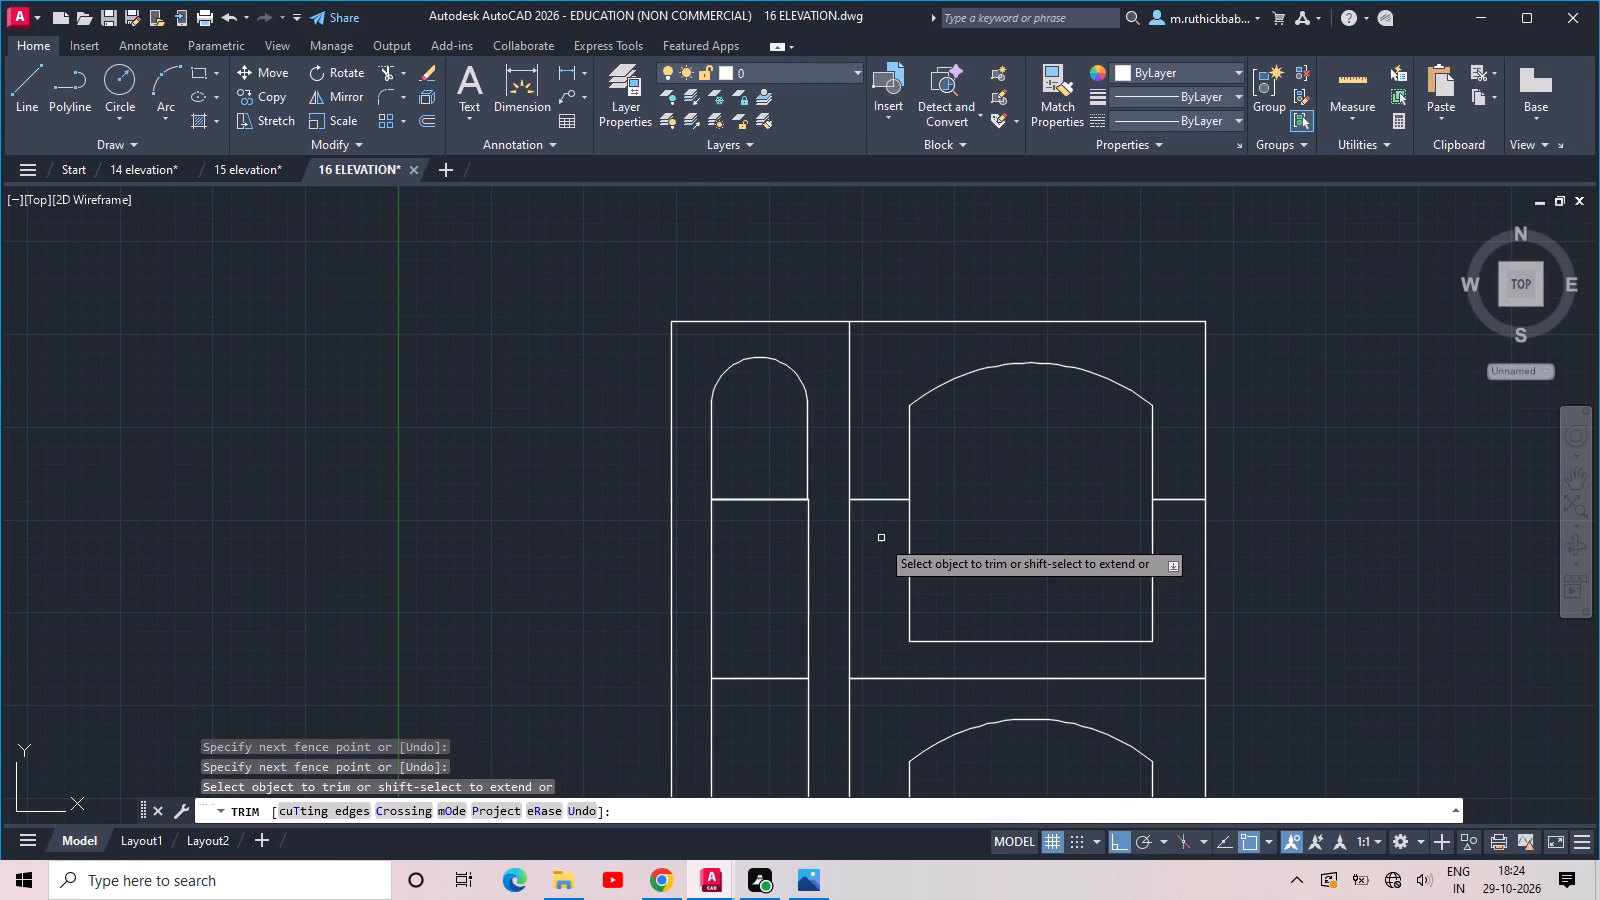
pyautogui.click(871, 521)
pyautogui.click(863, 457)
pyautogui.click(1178, 521)
pyautogui.click(1176, 465)
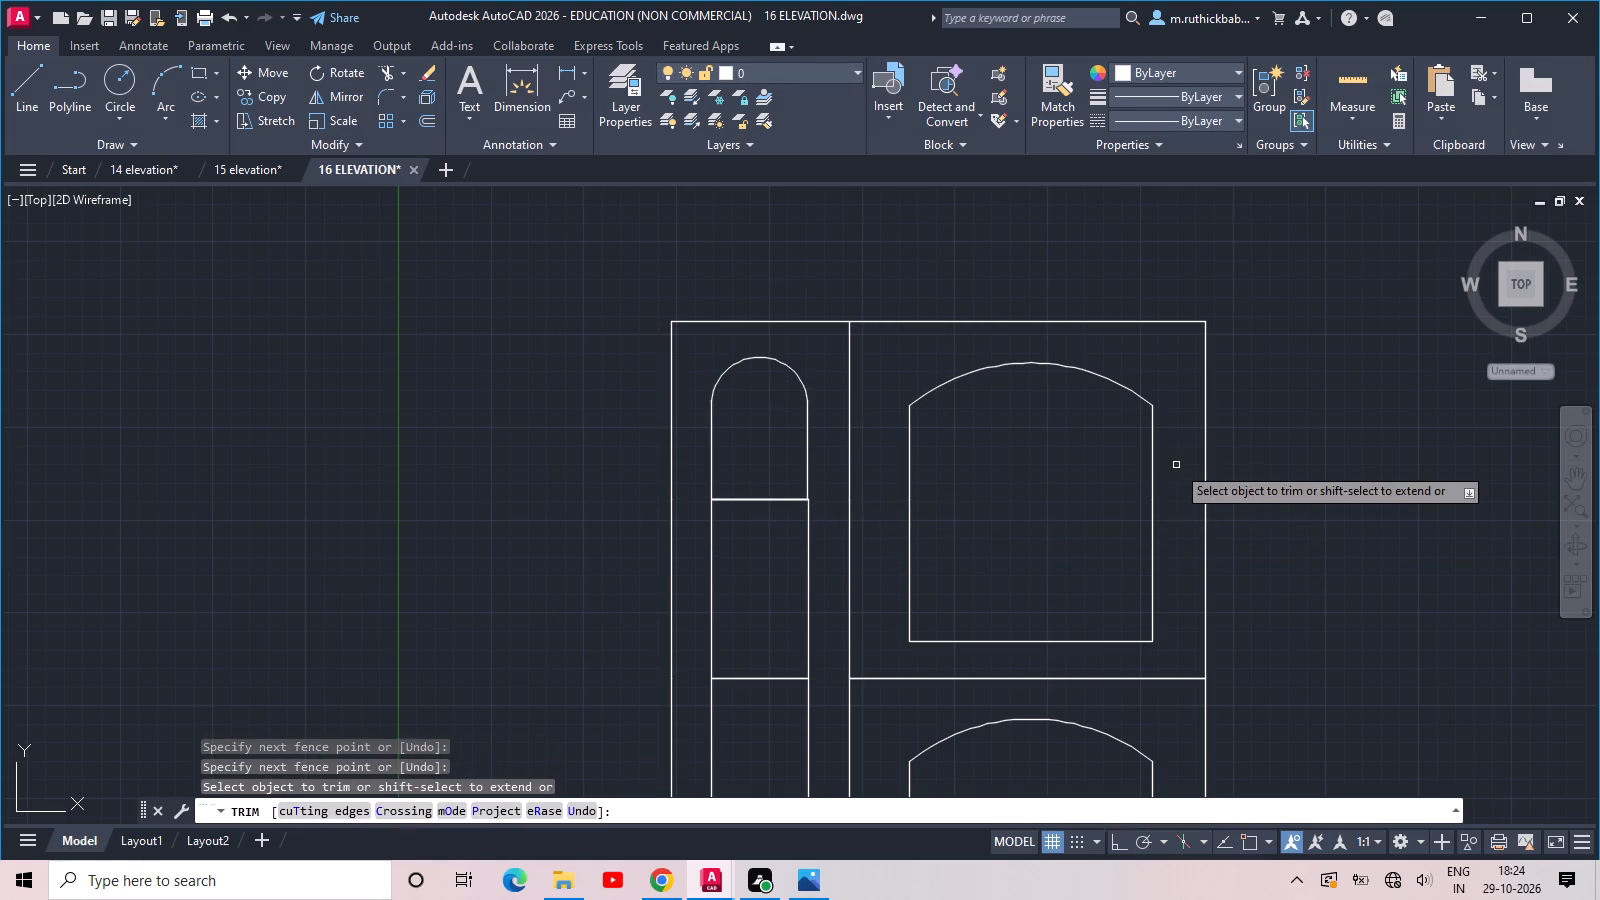
pyautogui.scroll(-2, 1160, 490)
pyautogui.scroll(1, 1074, 574)
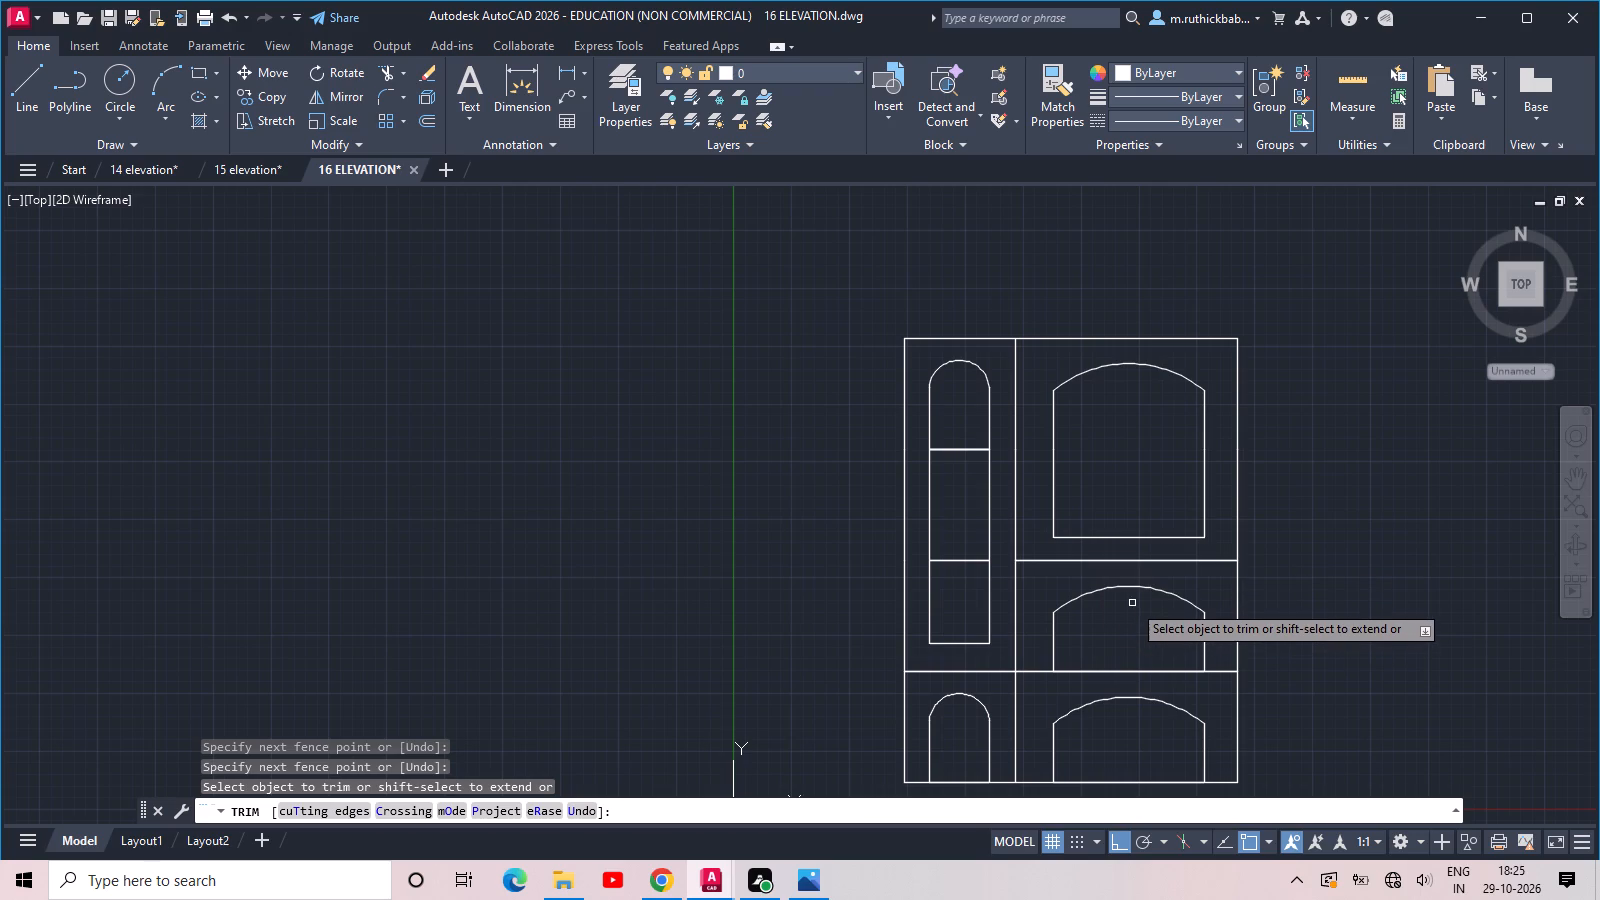
pyautogui.press('Escape')
pyautogui.press('Escape')
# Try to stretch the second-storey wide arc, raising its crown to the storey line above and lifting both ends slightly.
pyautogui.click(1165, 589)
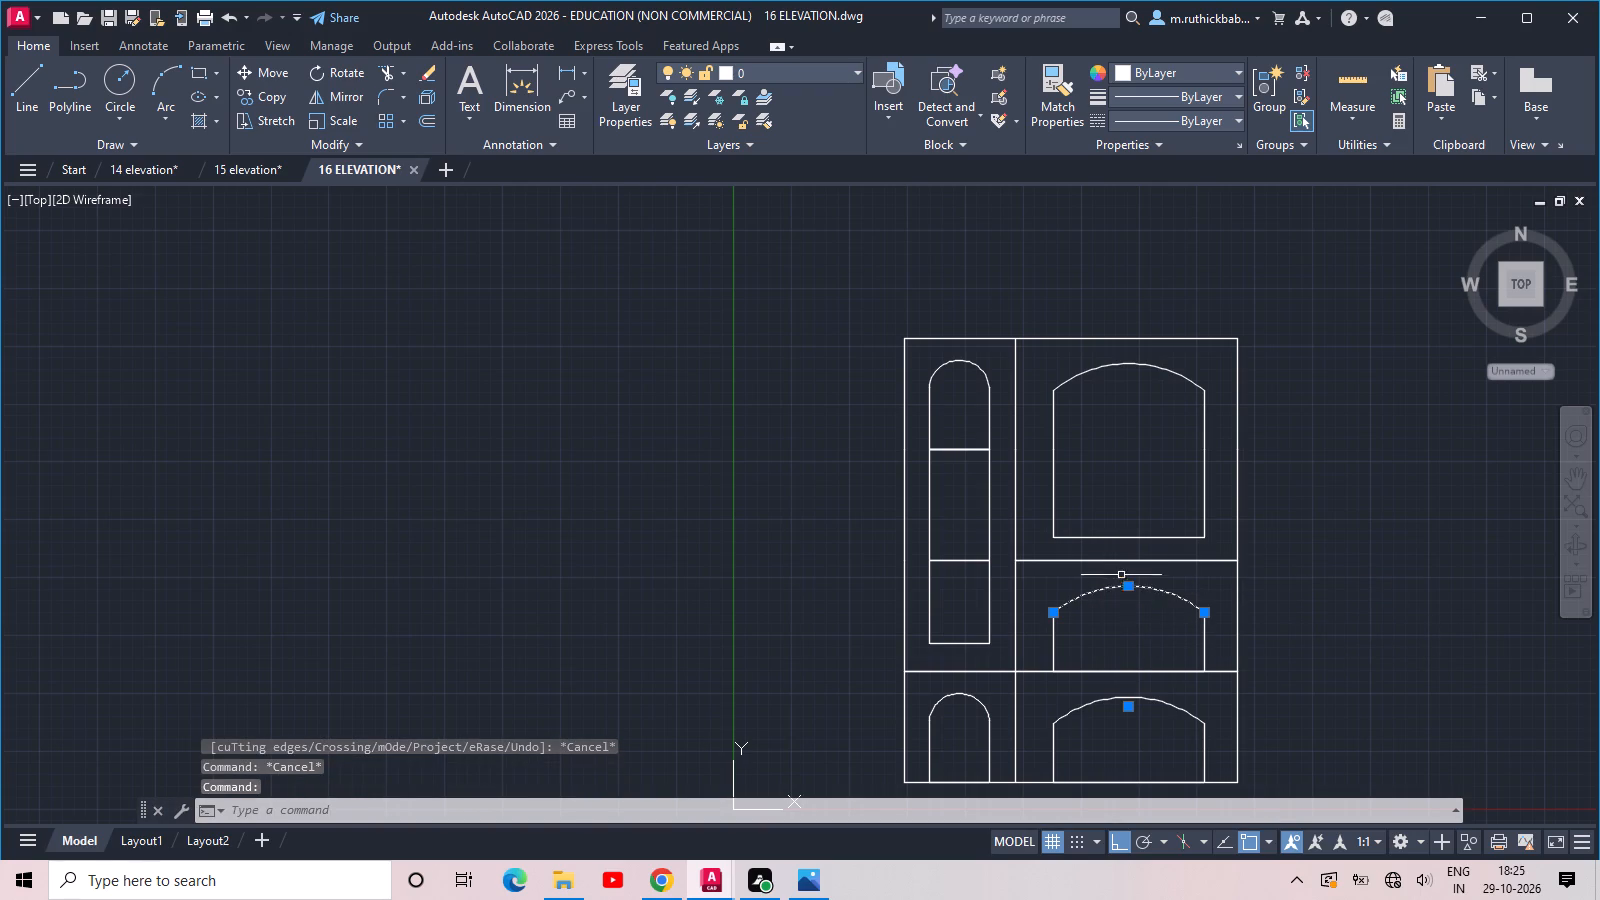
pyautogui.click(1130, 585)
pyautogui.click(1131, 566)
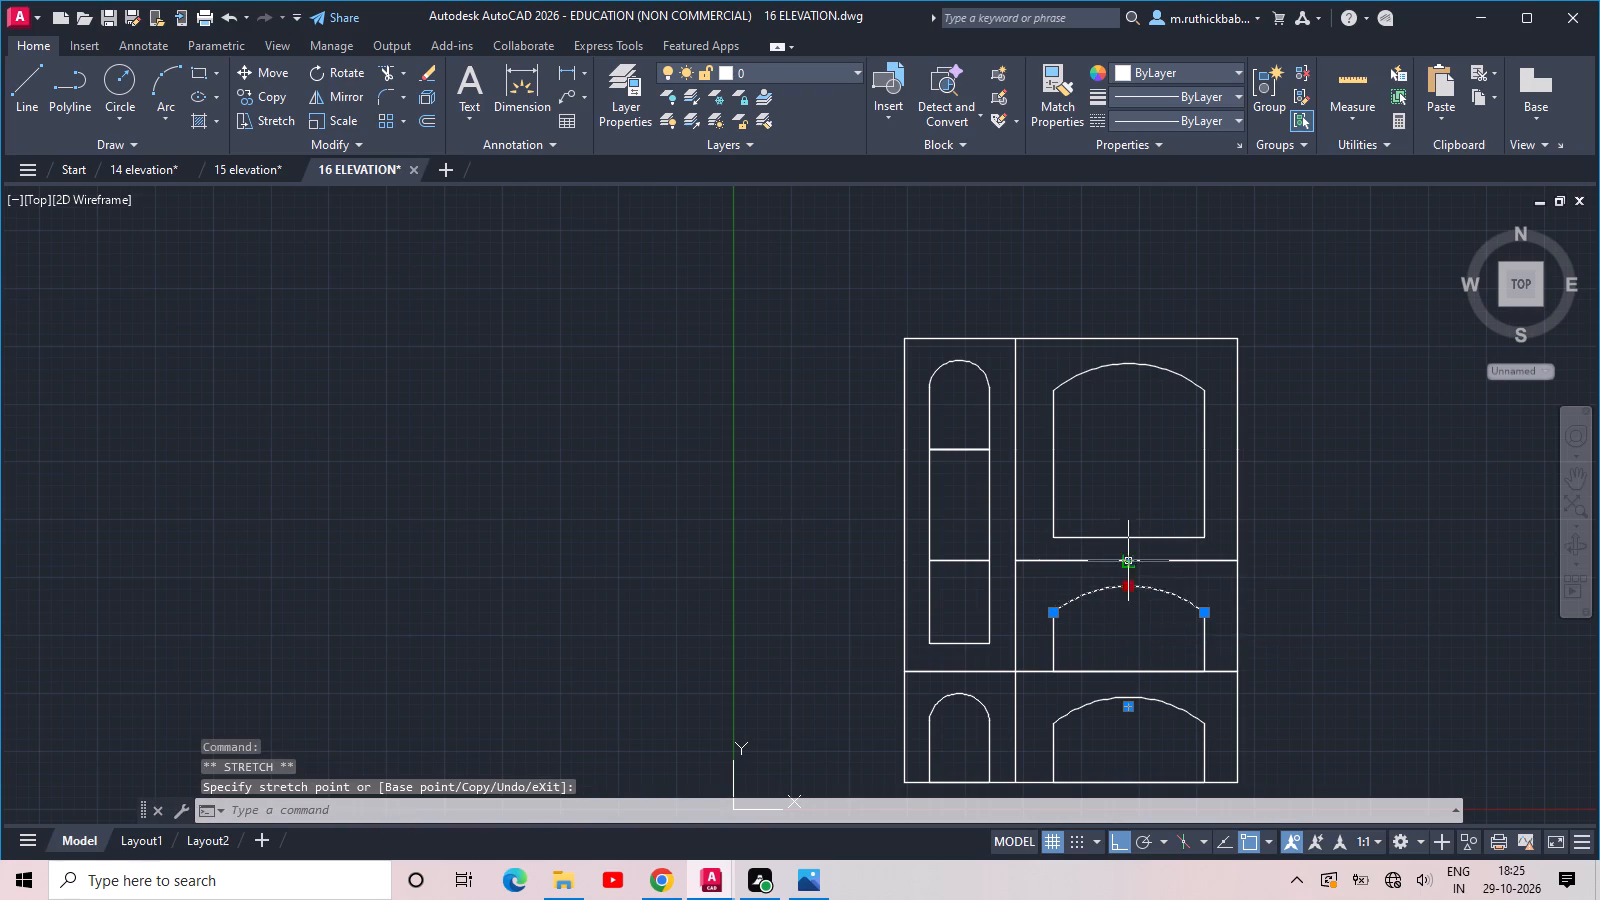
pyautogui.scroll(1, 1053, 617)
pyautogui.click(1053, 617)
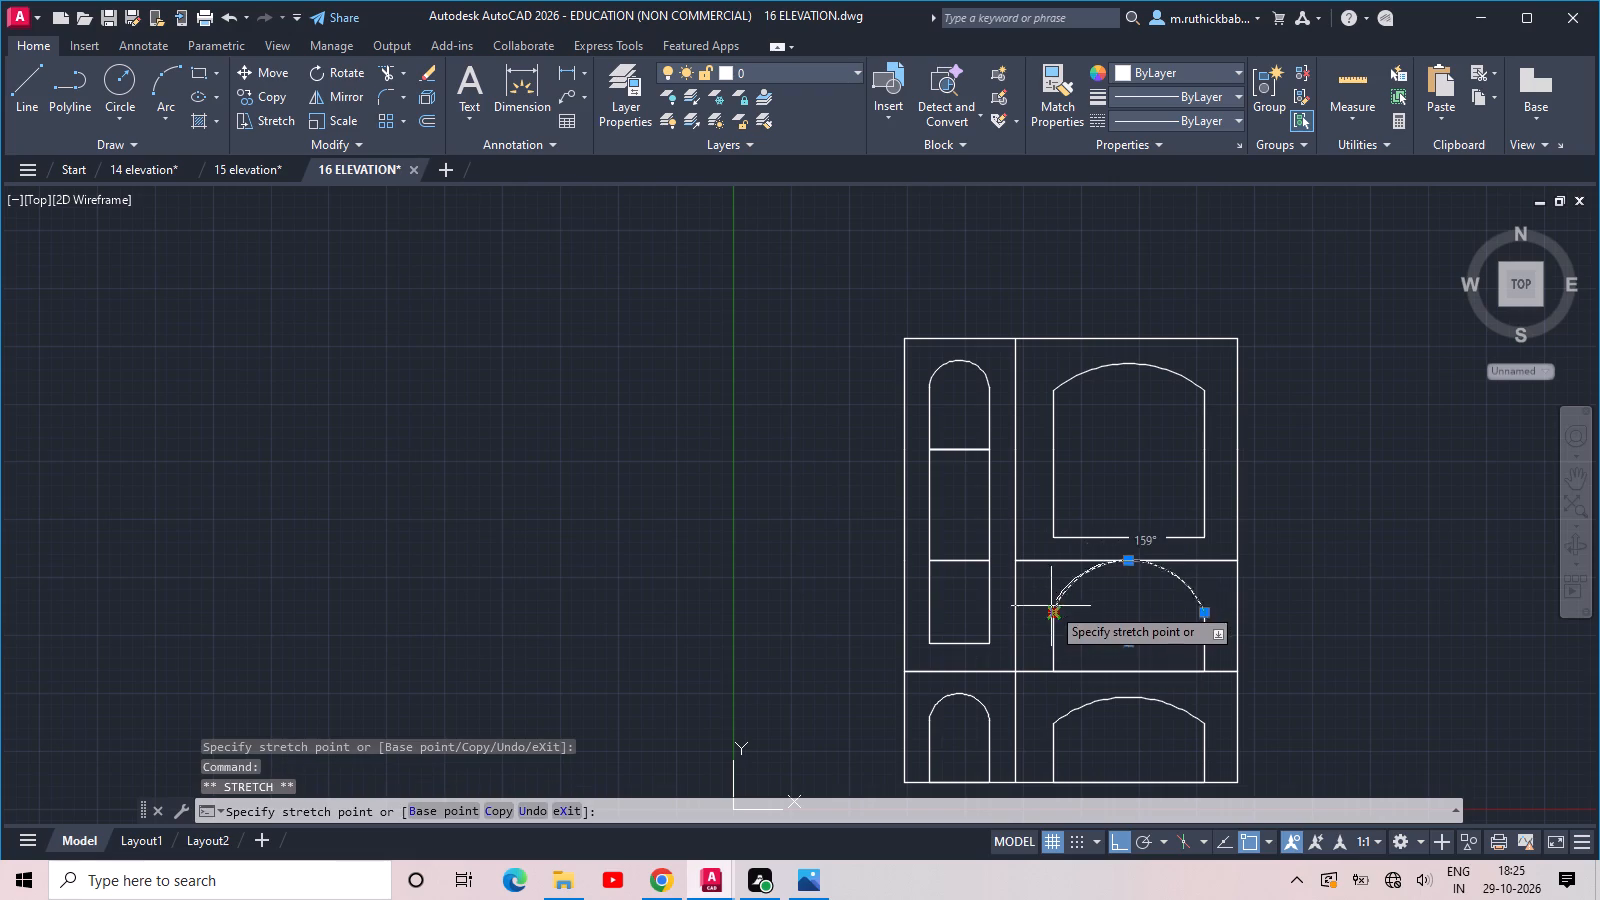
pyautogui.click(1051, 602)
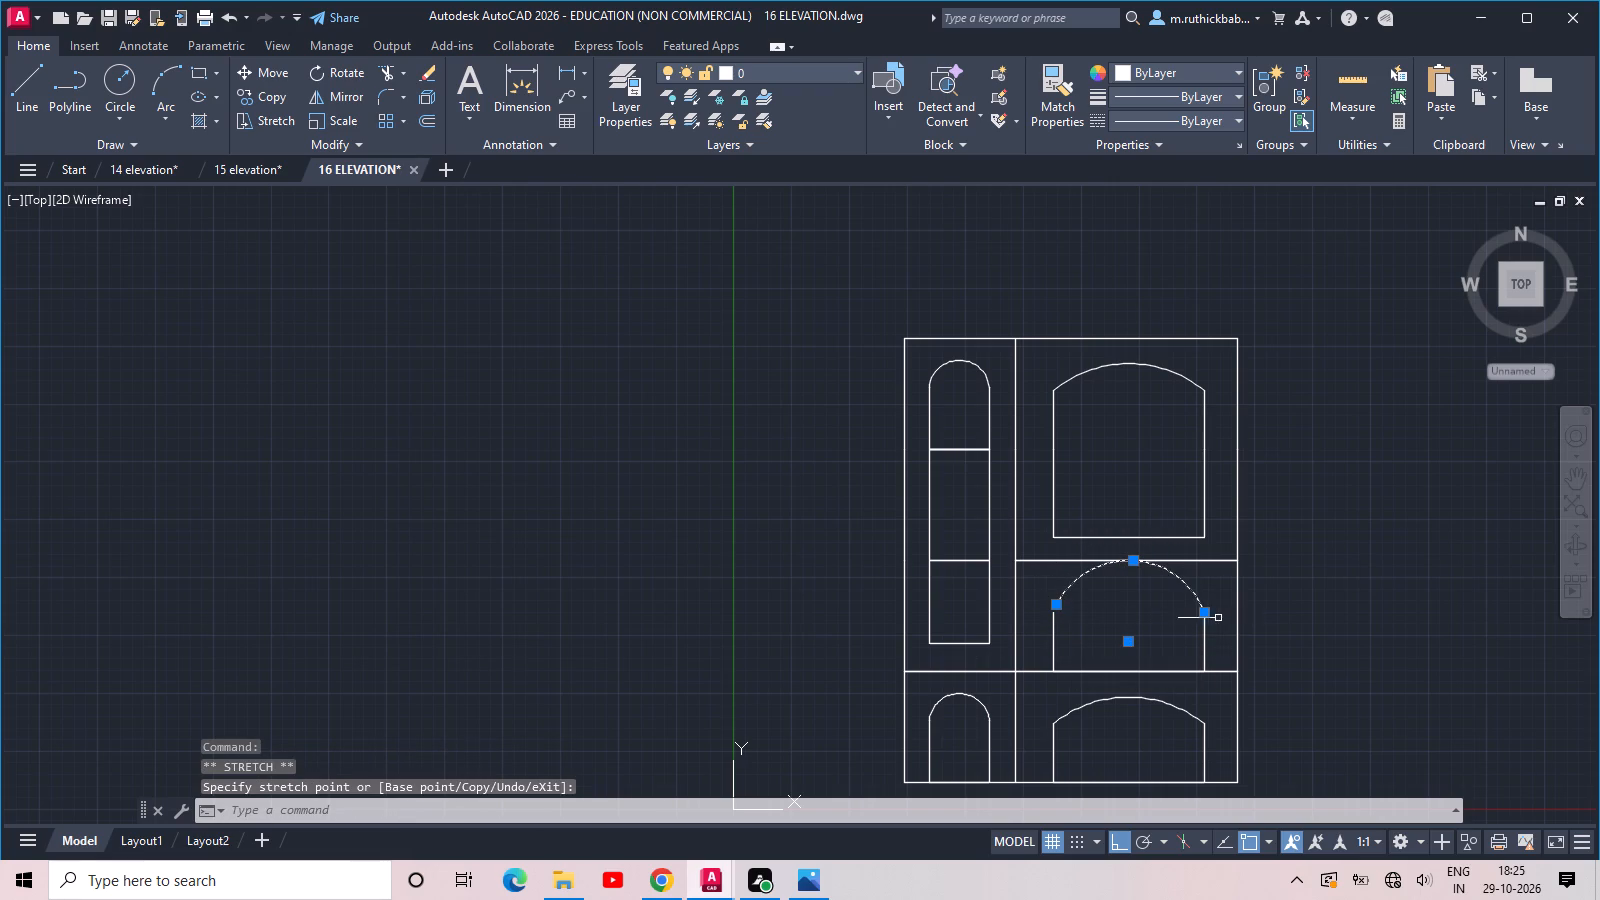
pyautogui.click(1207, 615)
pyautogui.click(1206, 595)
# Delete the arc on top of the second-storey wide opening.
pyautogui.press('Delete')
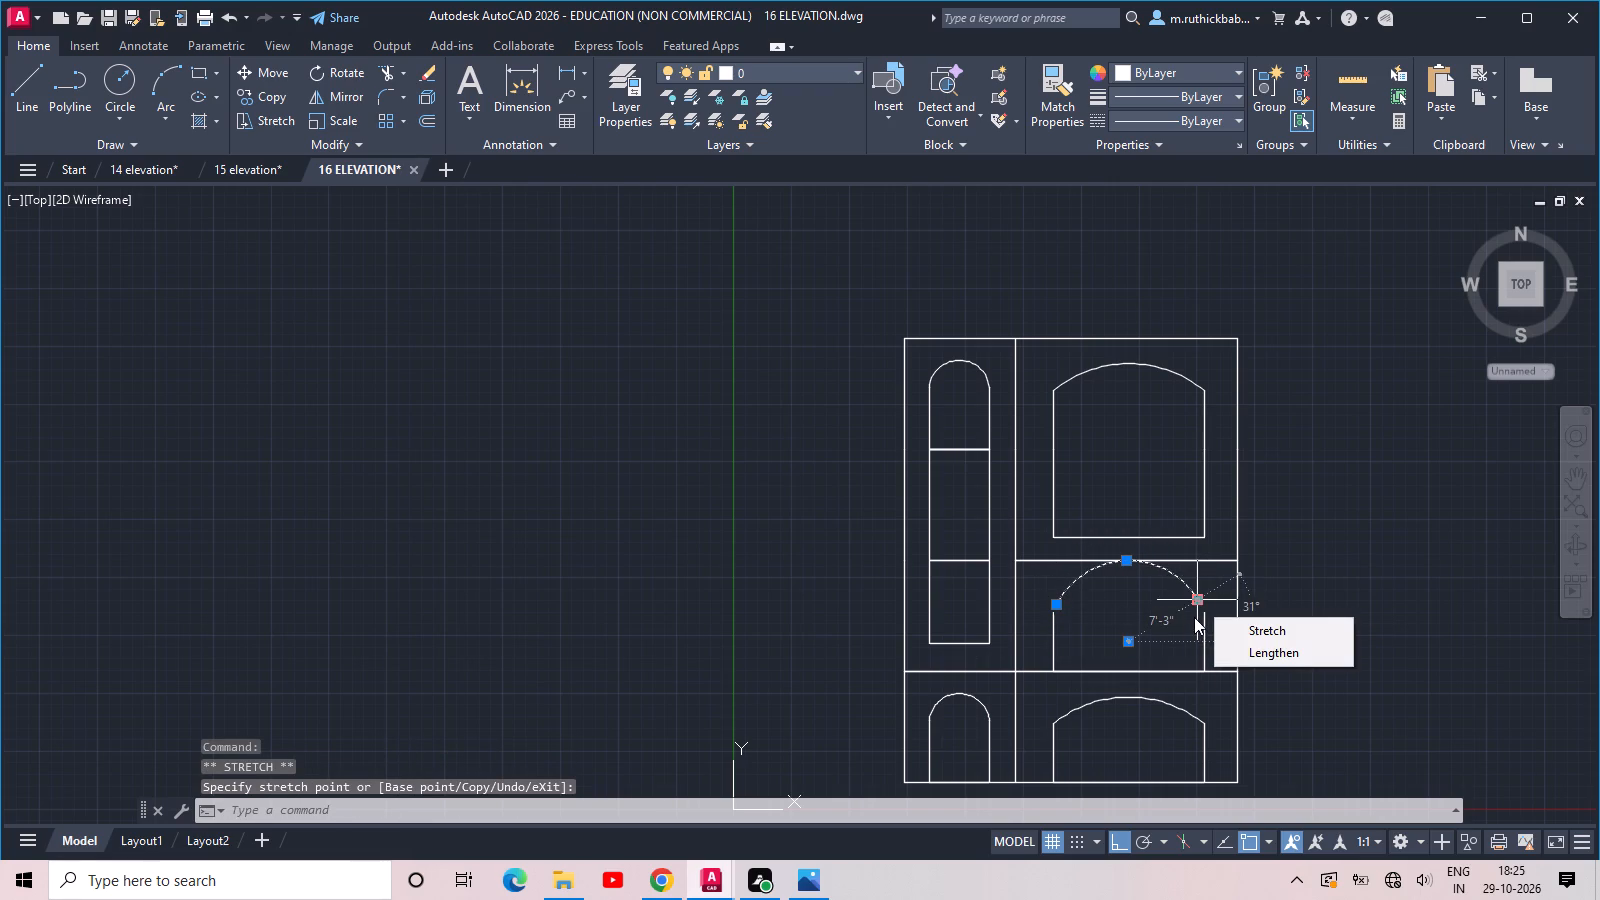
pyautogui.press('Delete')
pyautogui.press('Delete')
pyautogui.press('Escape')
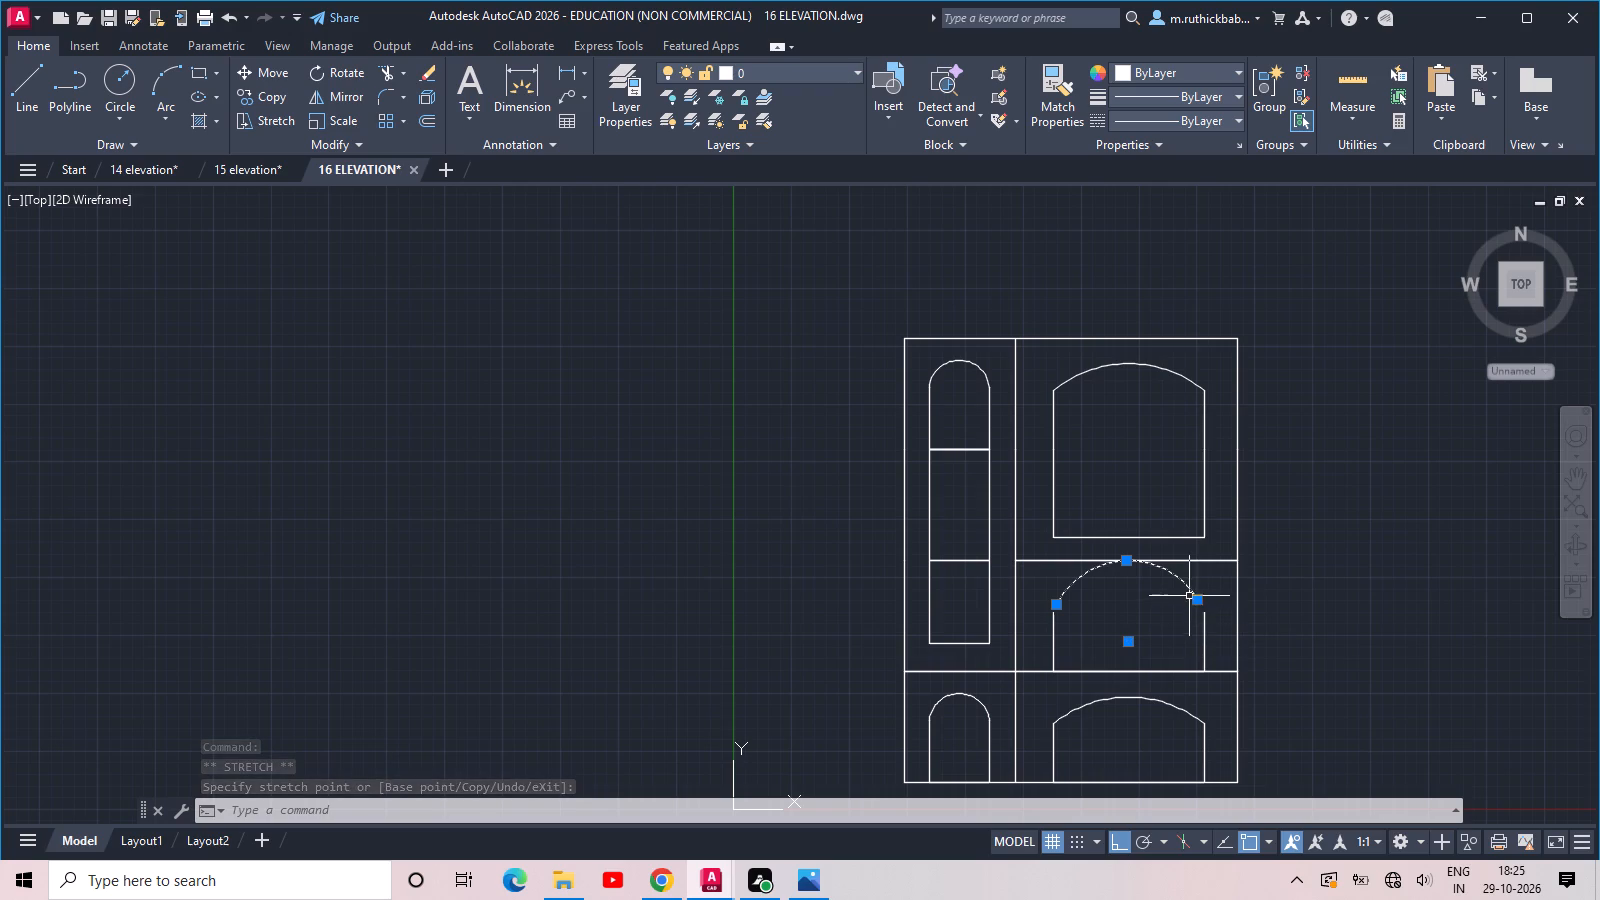
pyautogui.press('Delete')
# Extend both vertical sides of the second-storey wide opening up to the storey line above.
pyautogui.scroll(1, 1113, 627)
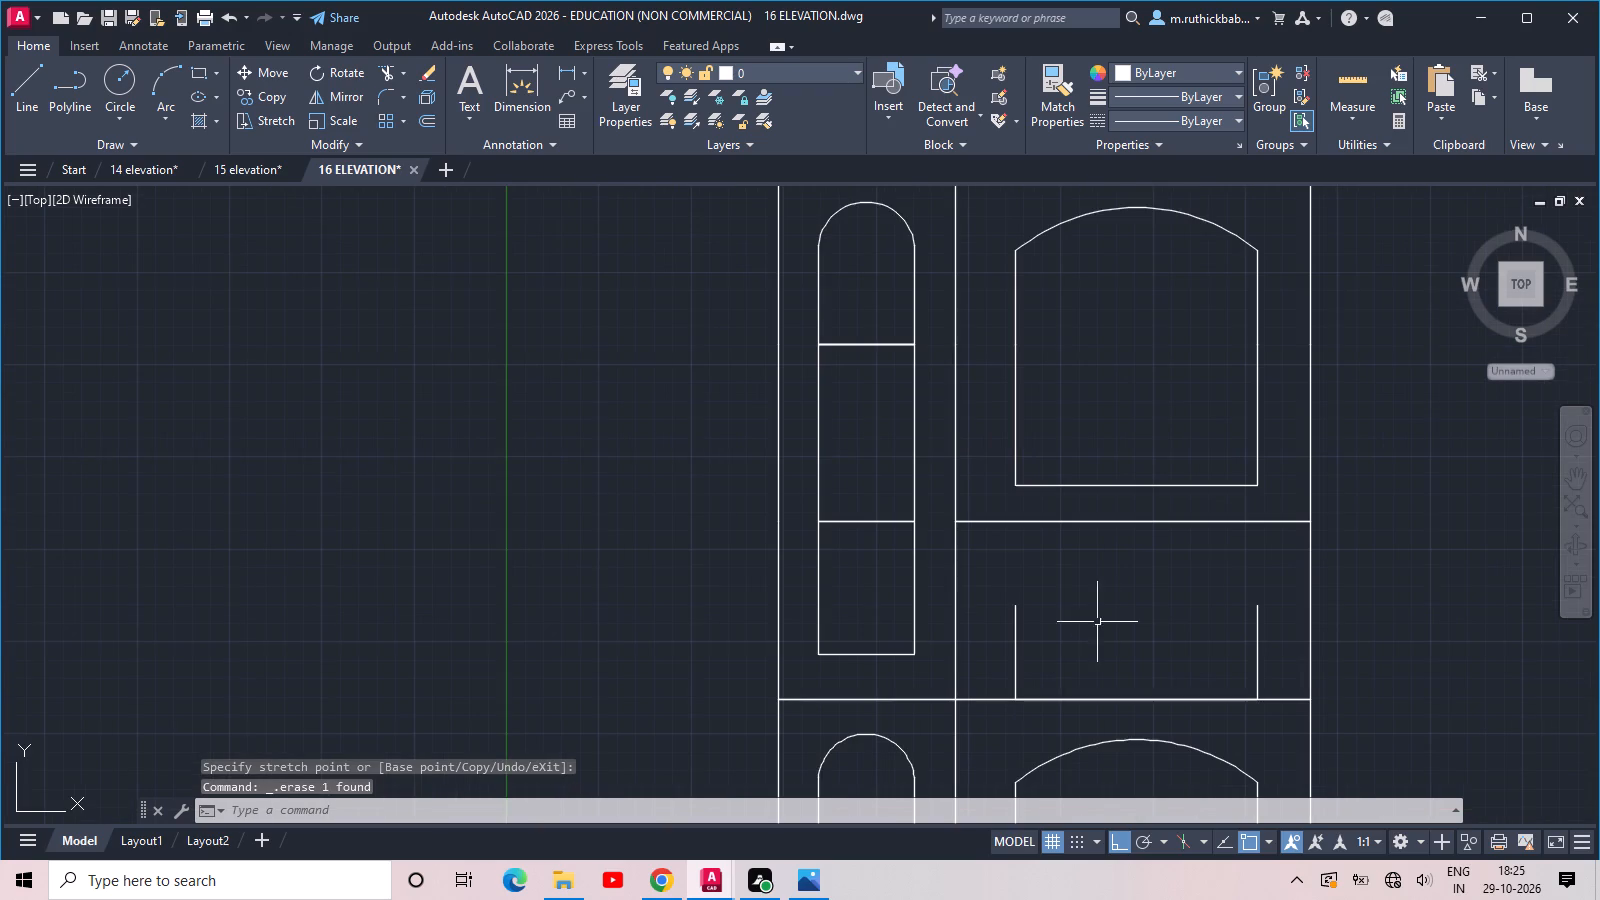
pyautogui.write('EX')
pyautogui.press('space')
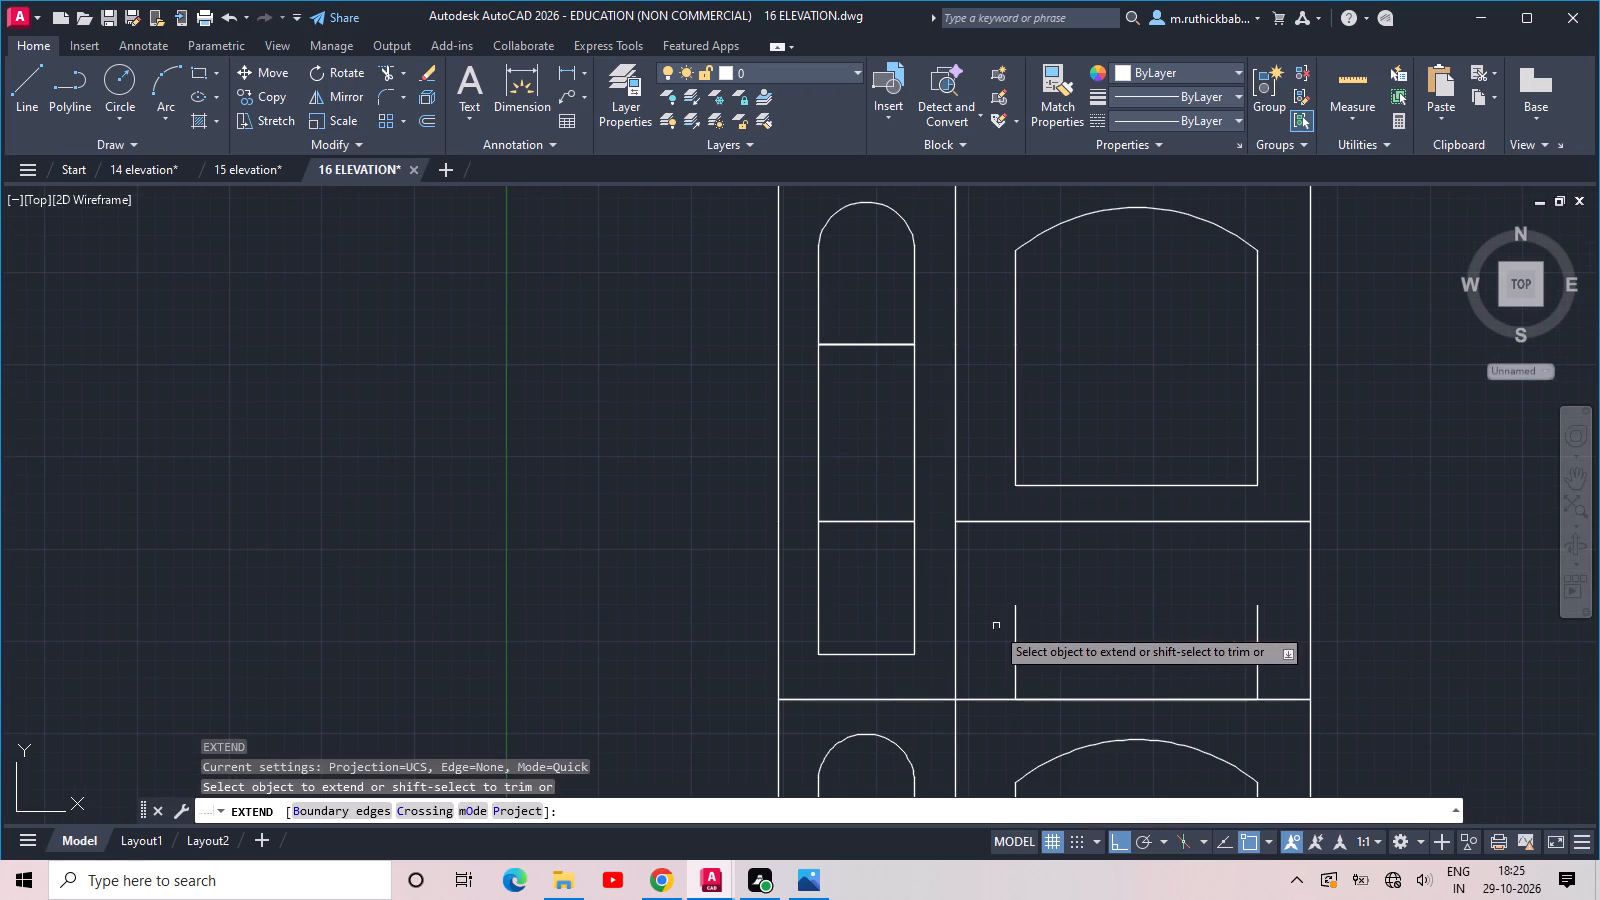
pyautogui.click(994, 626)
pyautogui.click(1264, 631)
pyautogui.press('Escape')
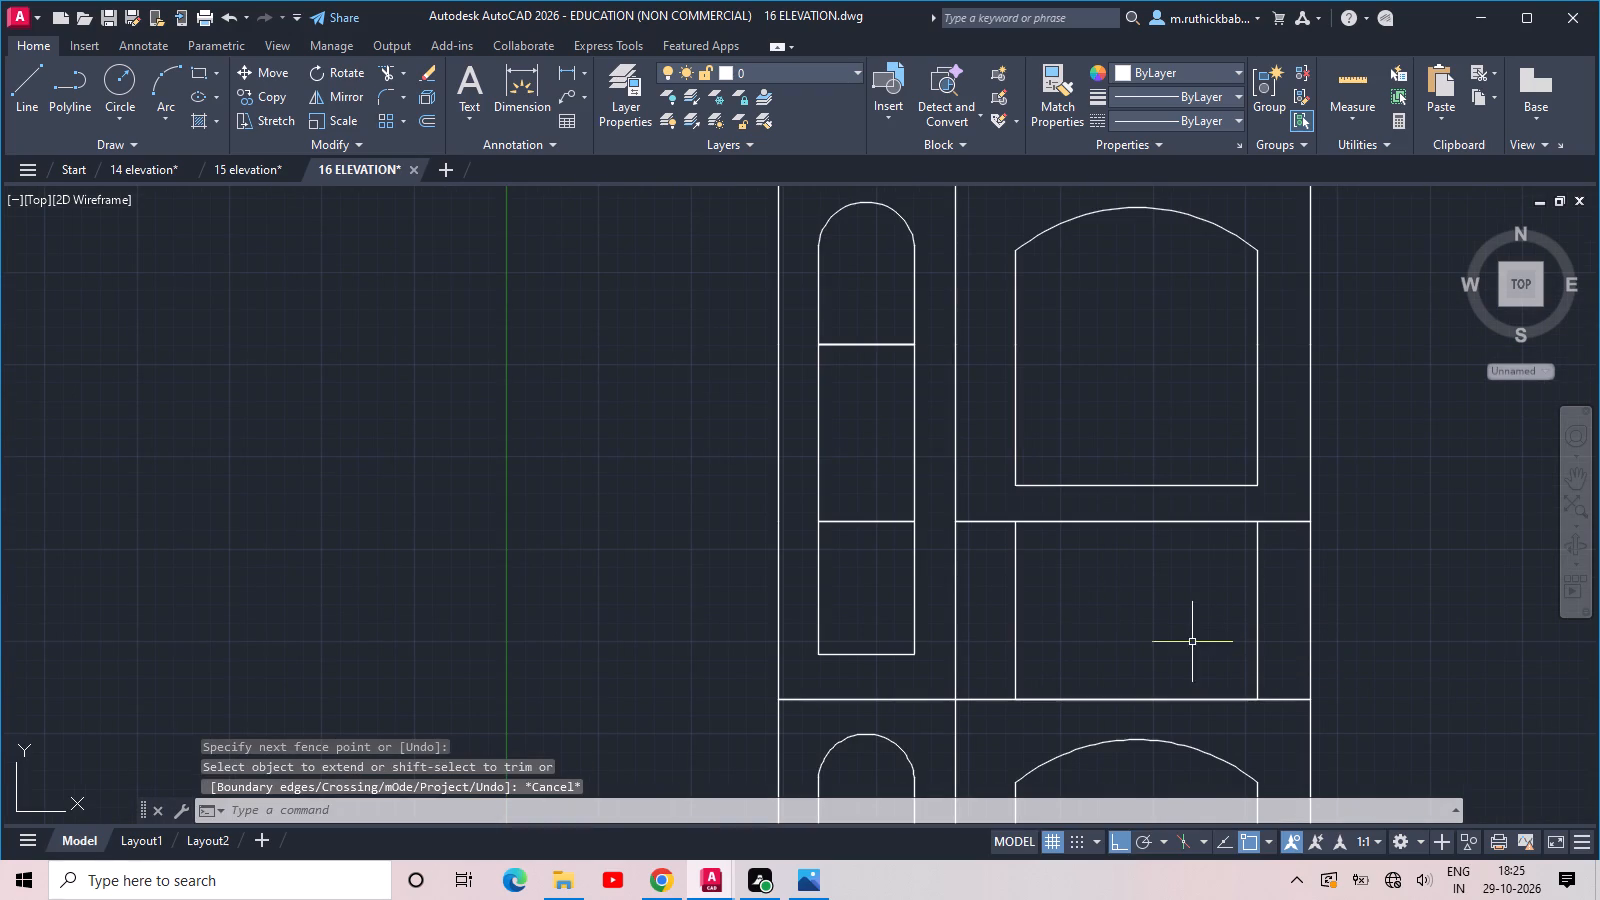
pyautogui.press('Escape')
# Draw a three-point arc from the opening's left side through the storey line's midpoint to the right side's midpoint in the second storey.
pyautogui.click(147, 74)
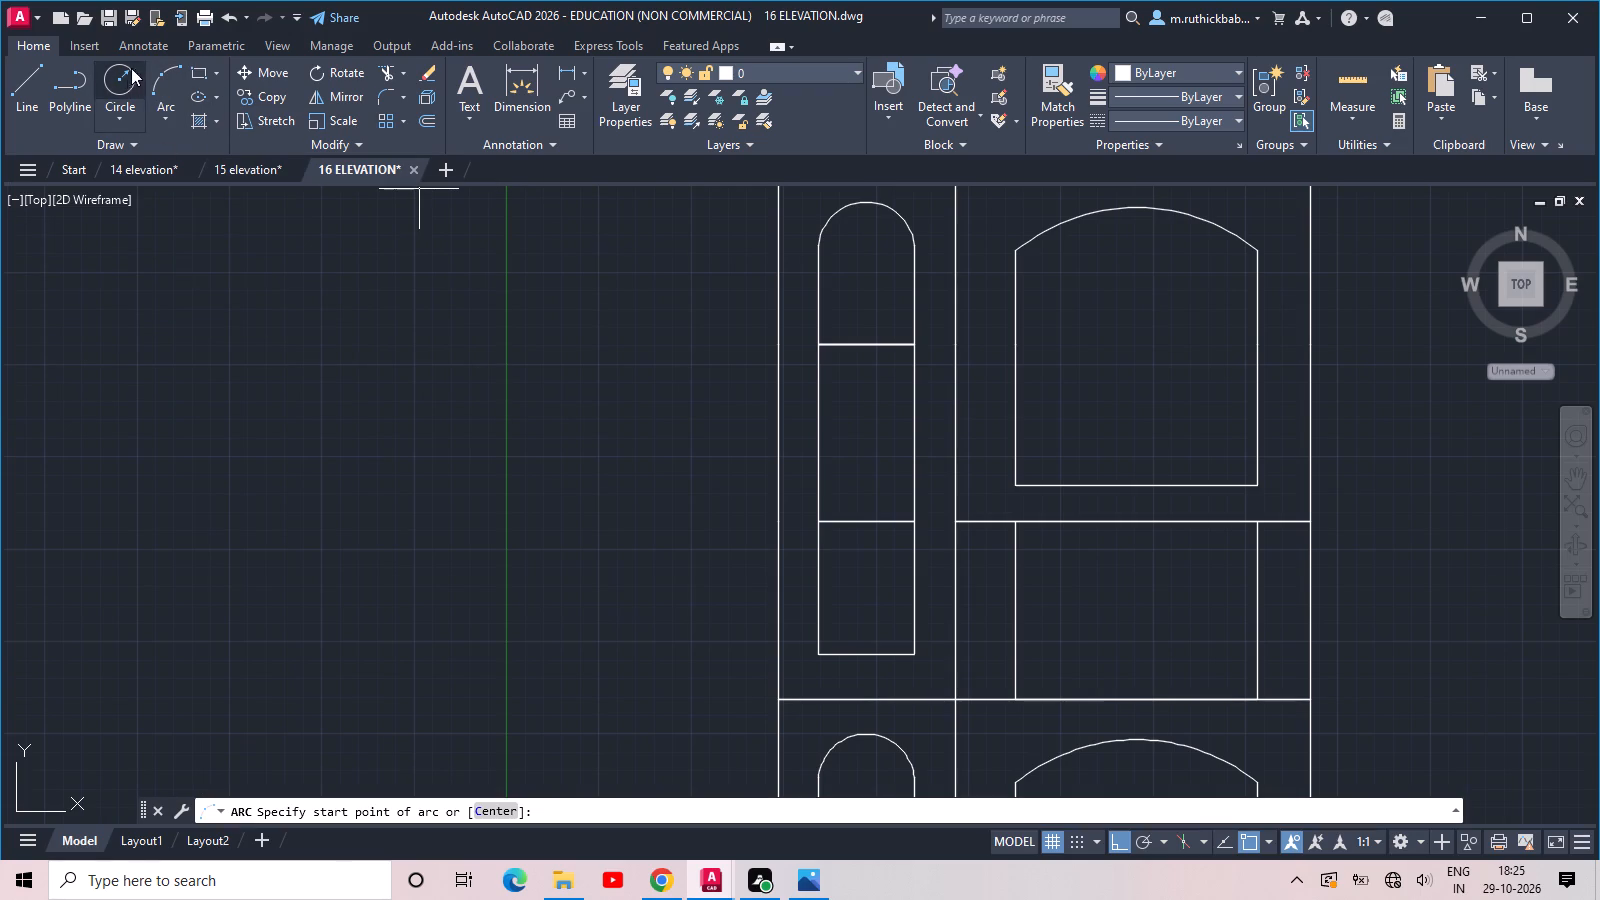
pyautogui.click(168, 75)
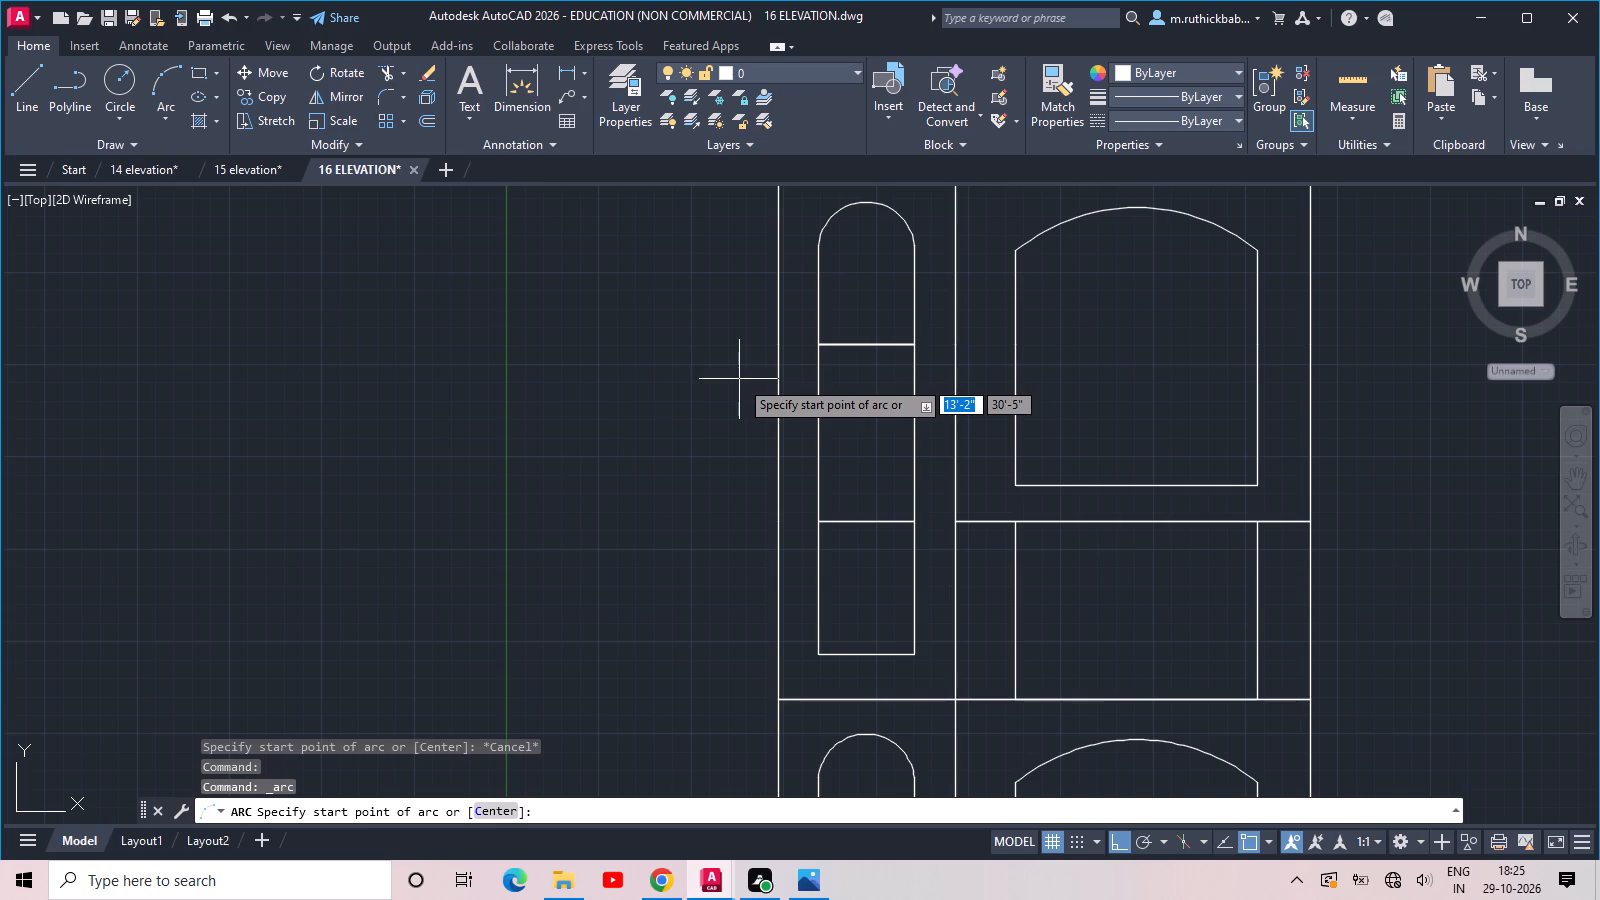
pyautogui.click(1013, 598)
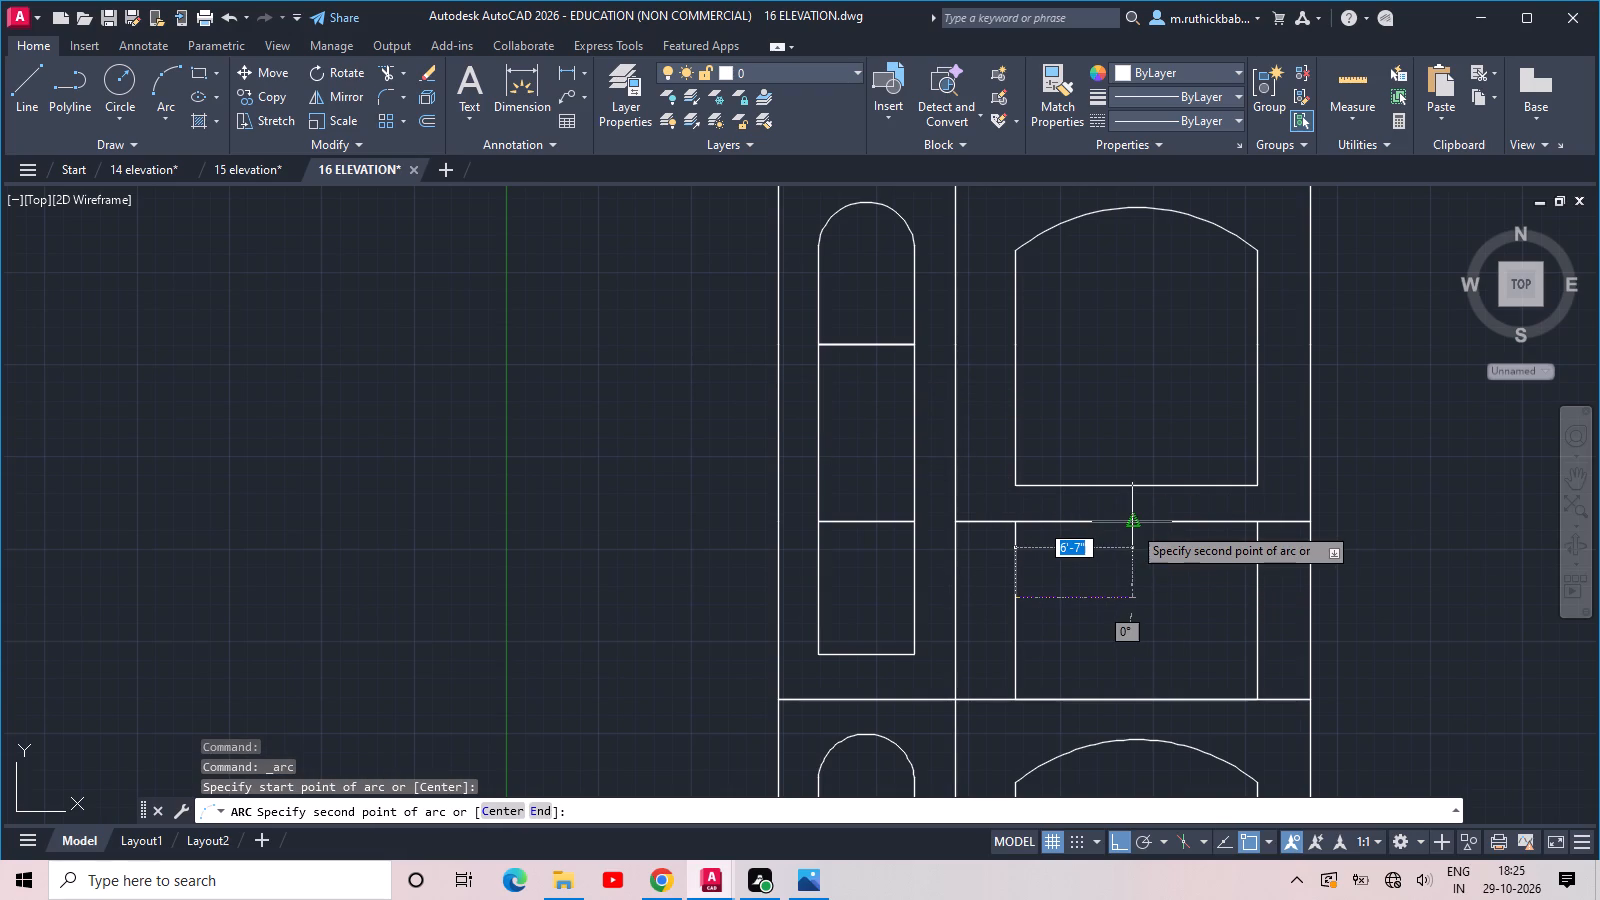
pyautogui.click(1132, 525)
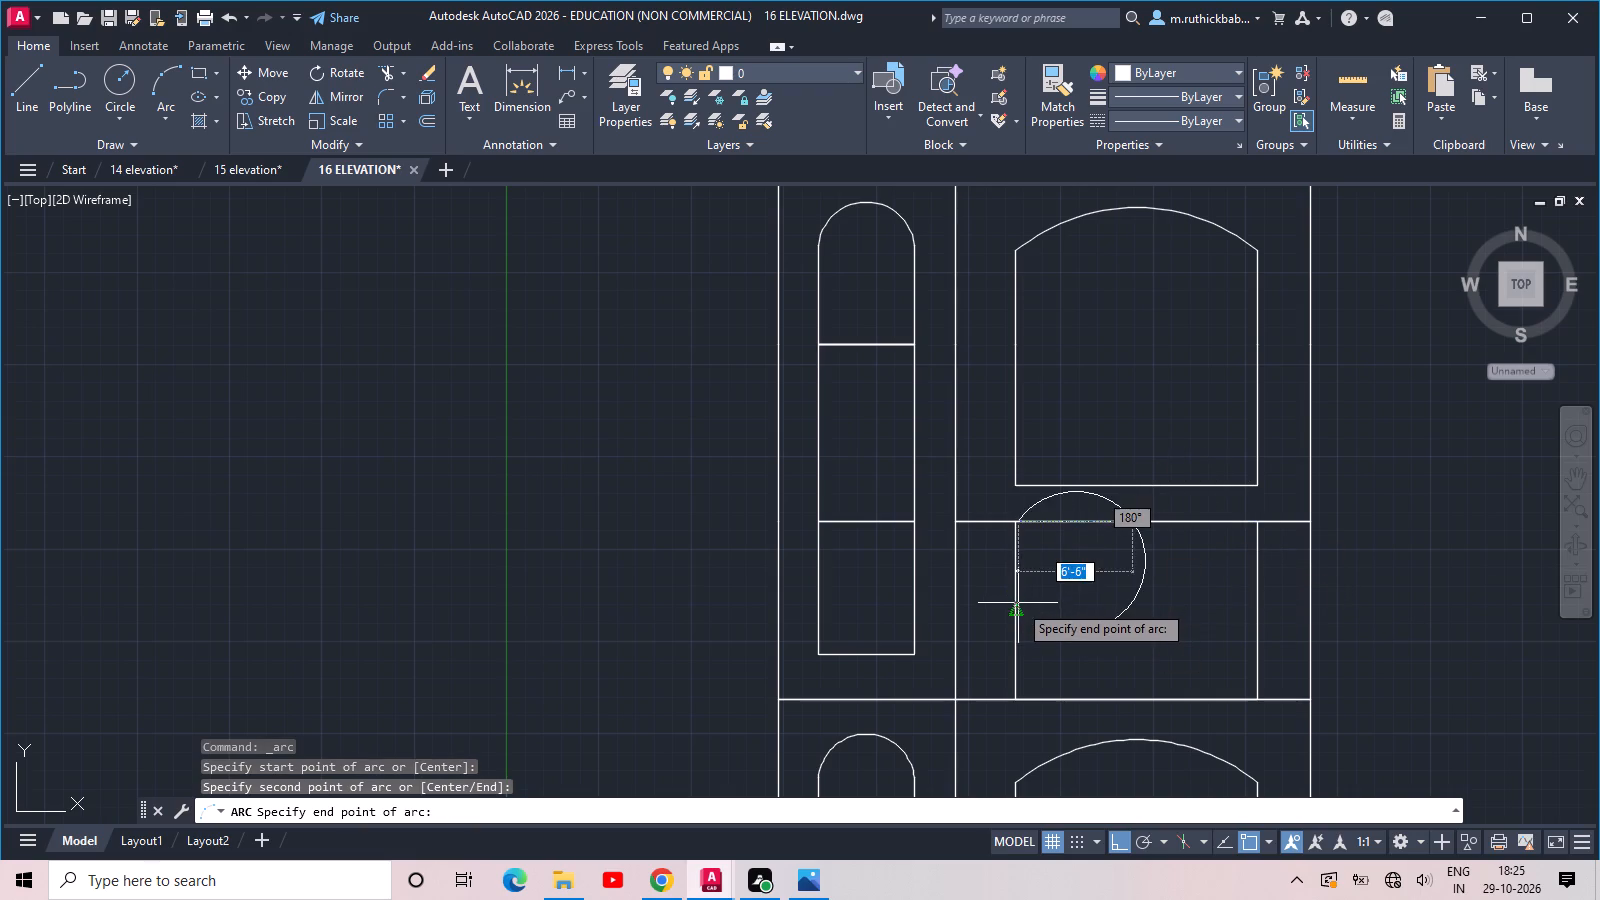
pyautogui.click(1260, 612)
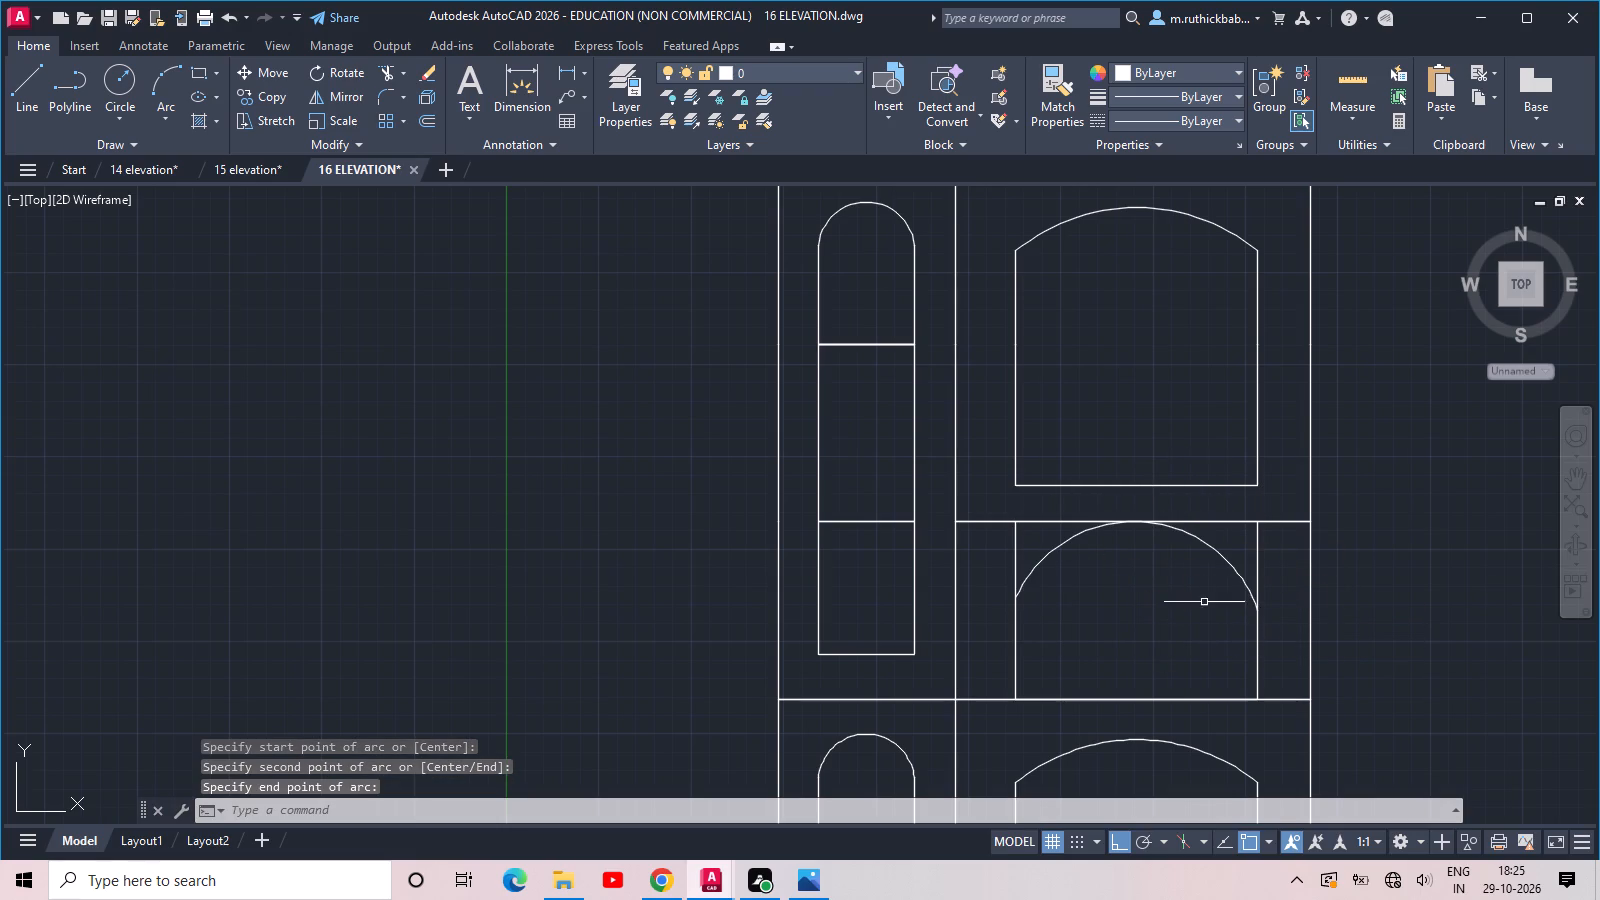
# Stretch the new arc's left end down to the left side's midpoint, level with its right end.
pyautogui.click(1037, 558)
pyautogui.click(1055, 576)
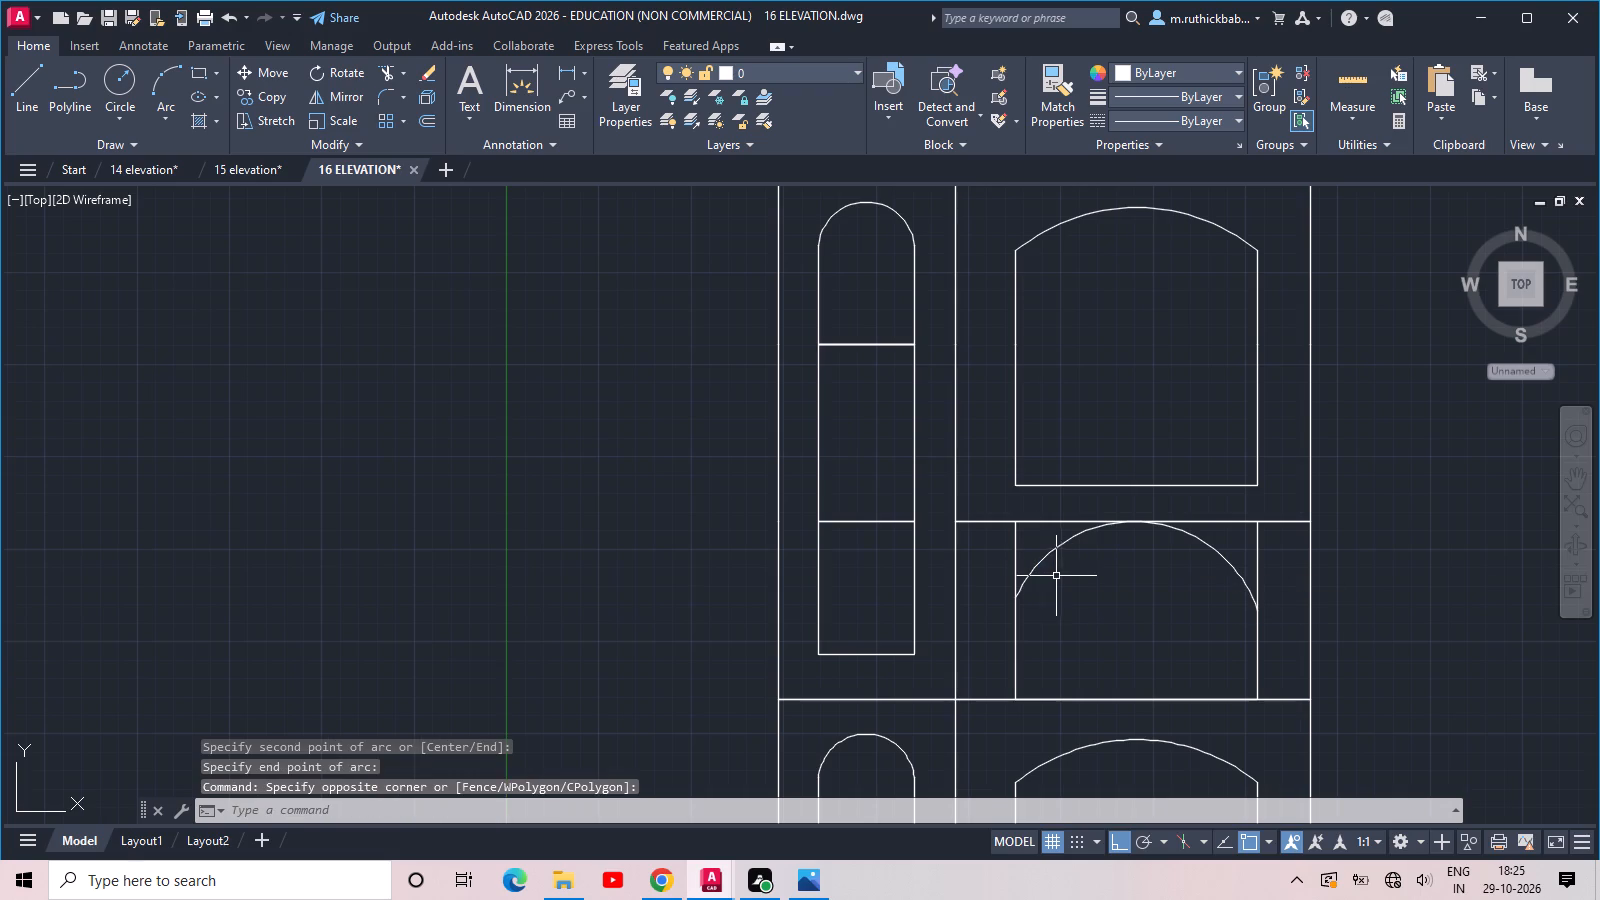
pyautogui.click(1051, 578)
pyautogui.click(1028, 552)
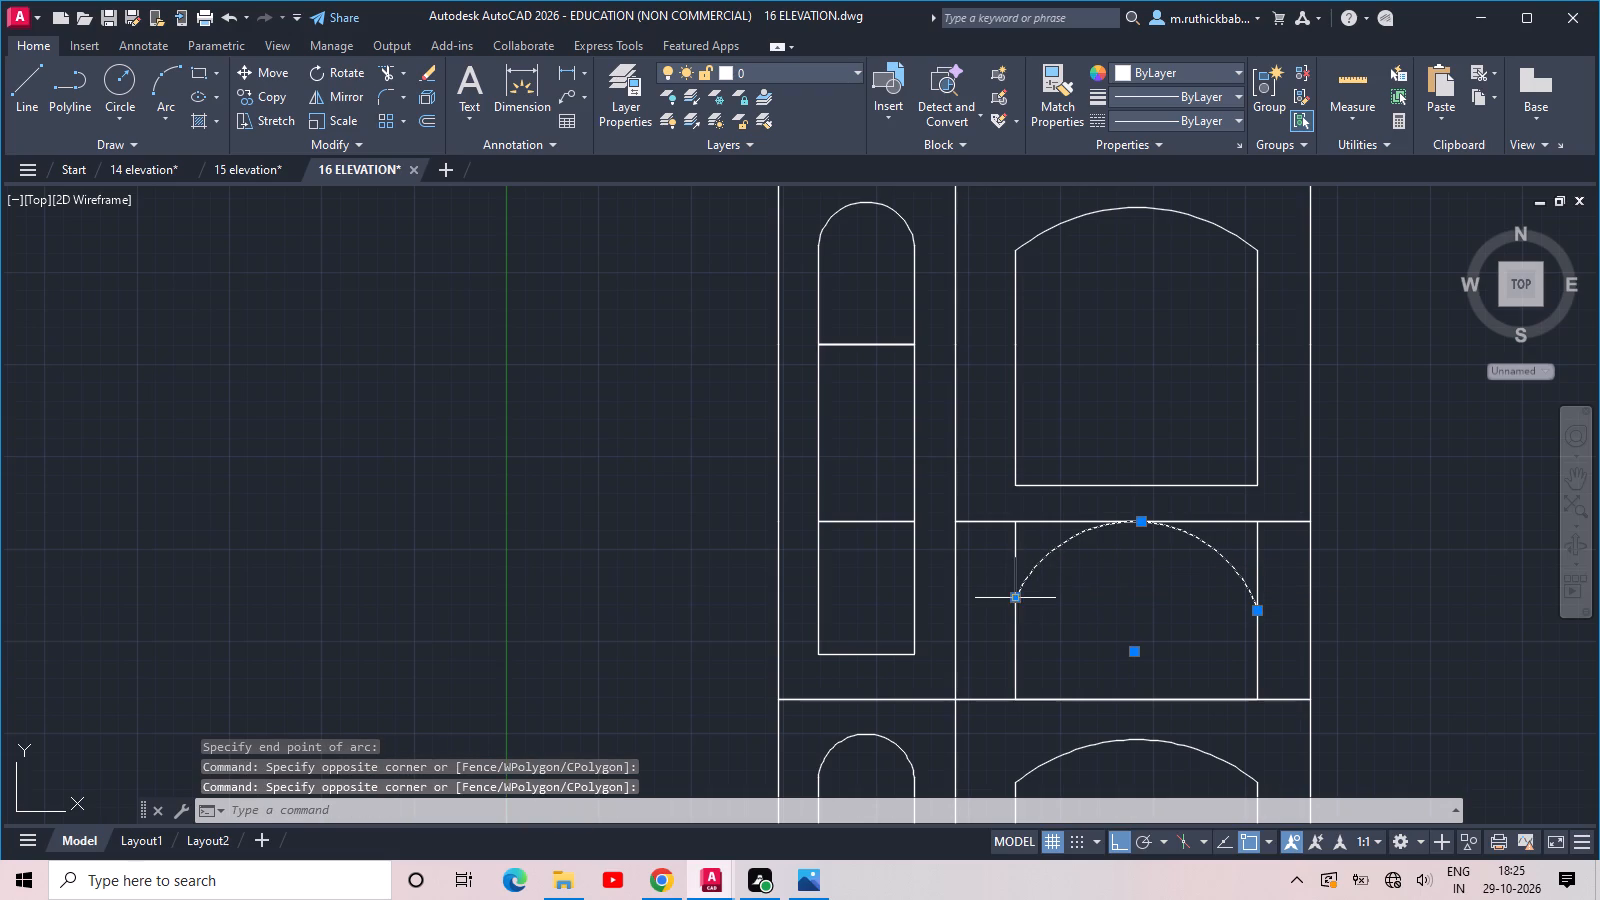
pyautogui.click(1015, 596)
pyautogui.click(1015, 613)
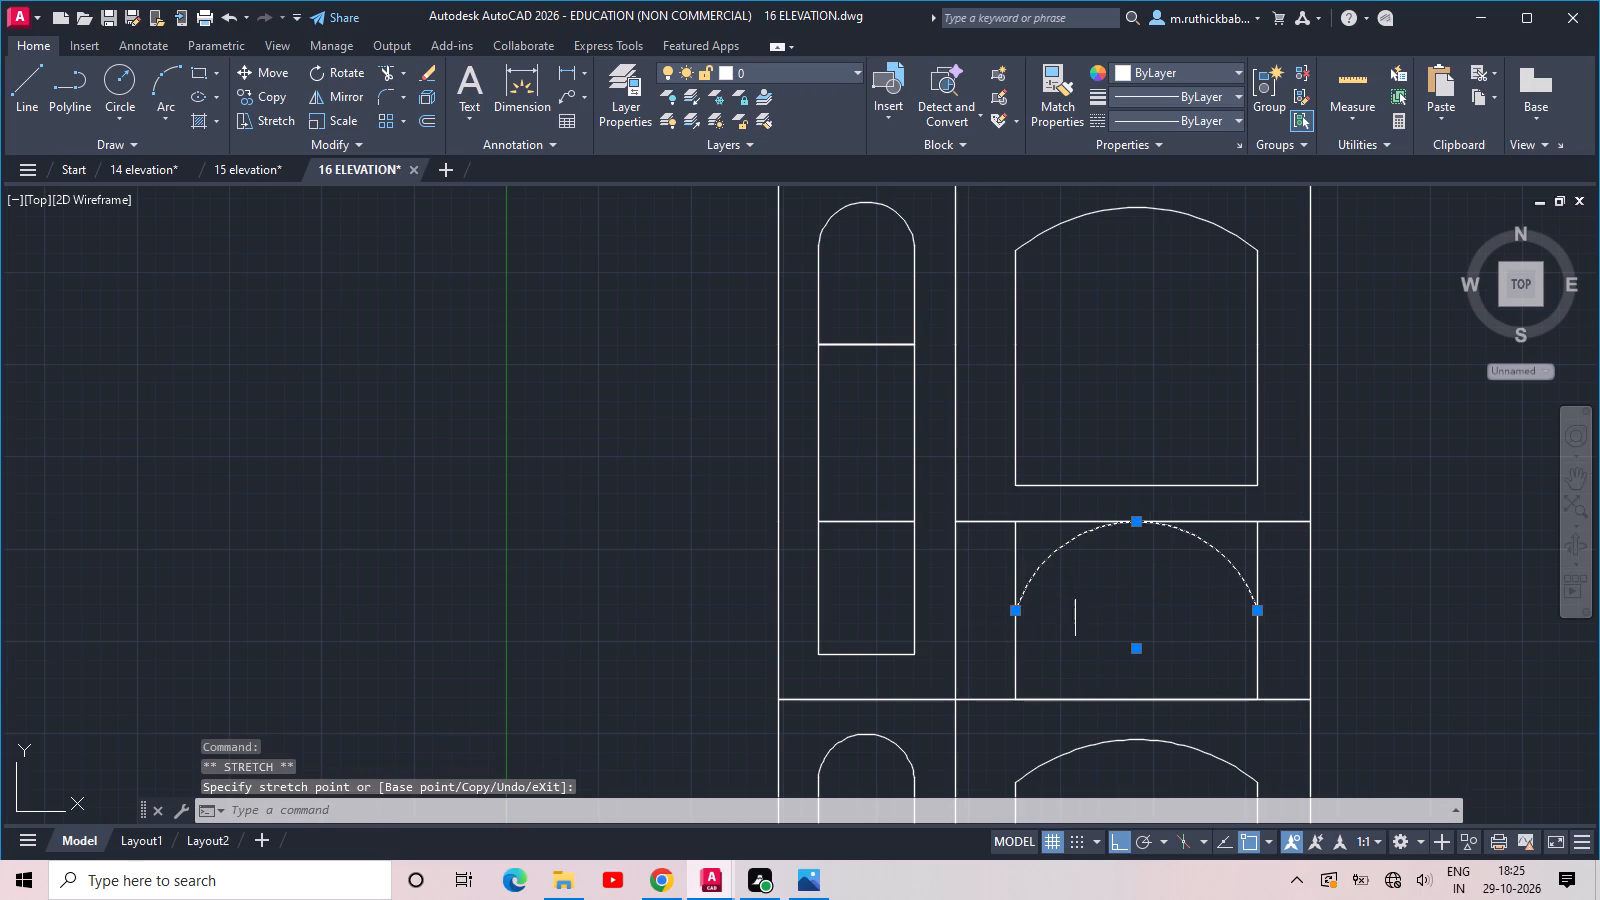
pyautogui.press('Escape')
# Trim the parts of the second-storey opening's two vertical sides that project above the new arc.
pyautogui.write('TR')
pyautogui.press('space')
pyautogui.press('space')
pyautogui.click(1032, 542)
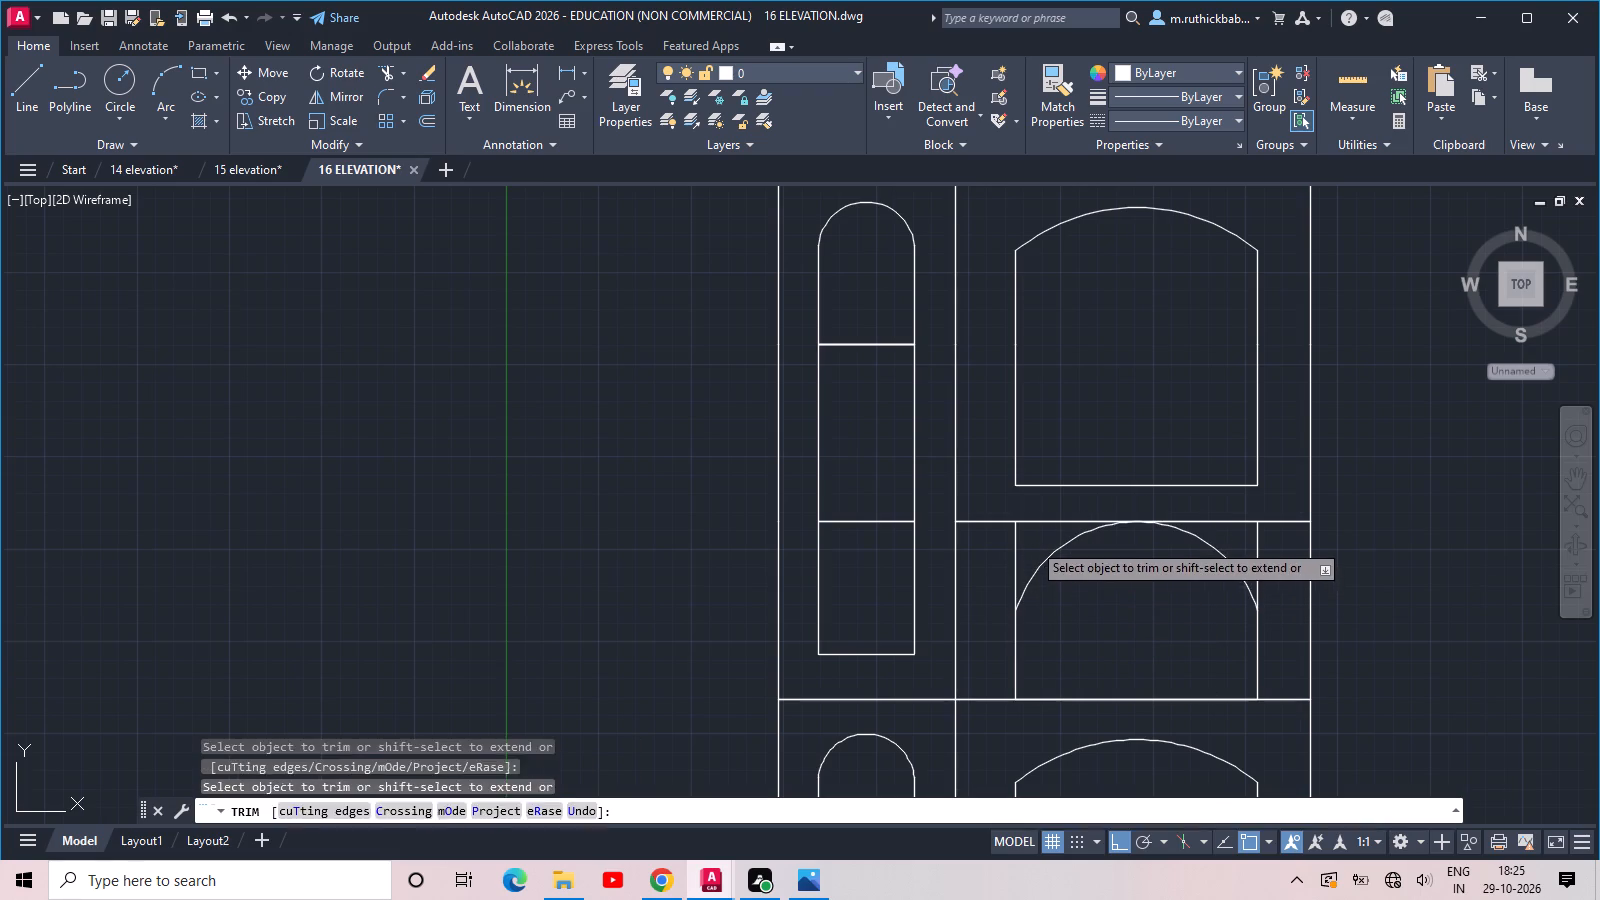
pyautogui.click(1002, 550)
pyautogui.click(1237, 541)
pyautogui.click(1269, 549)
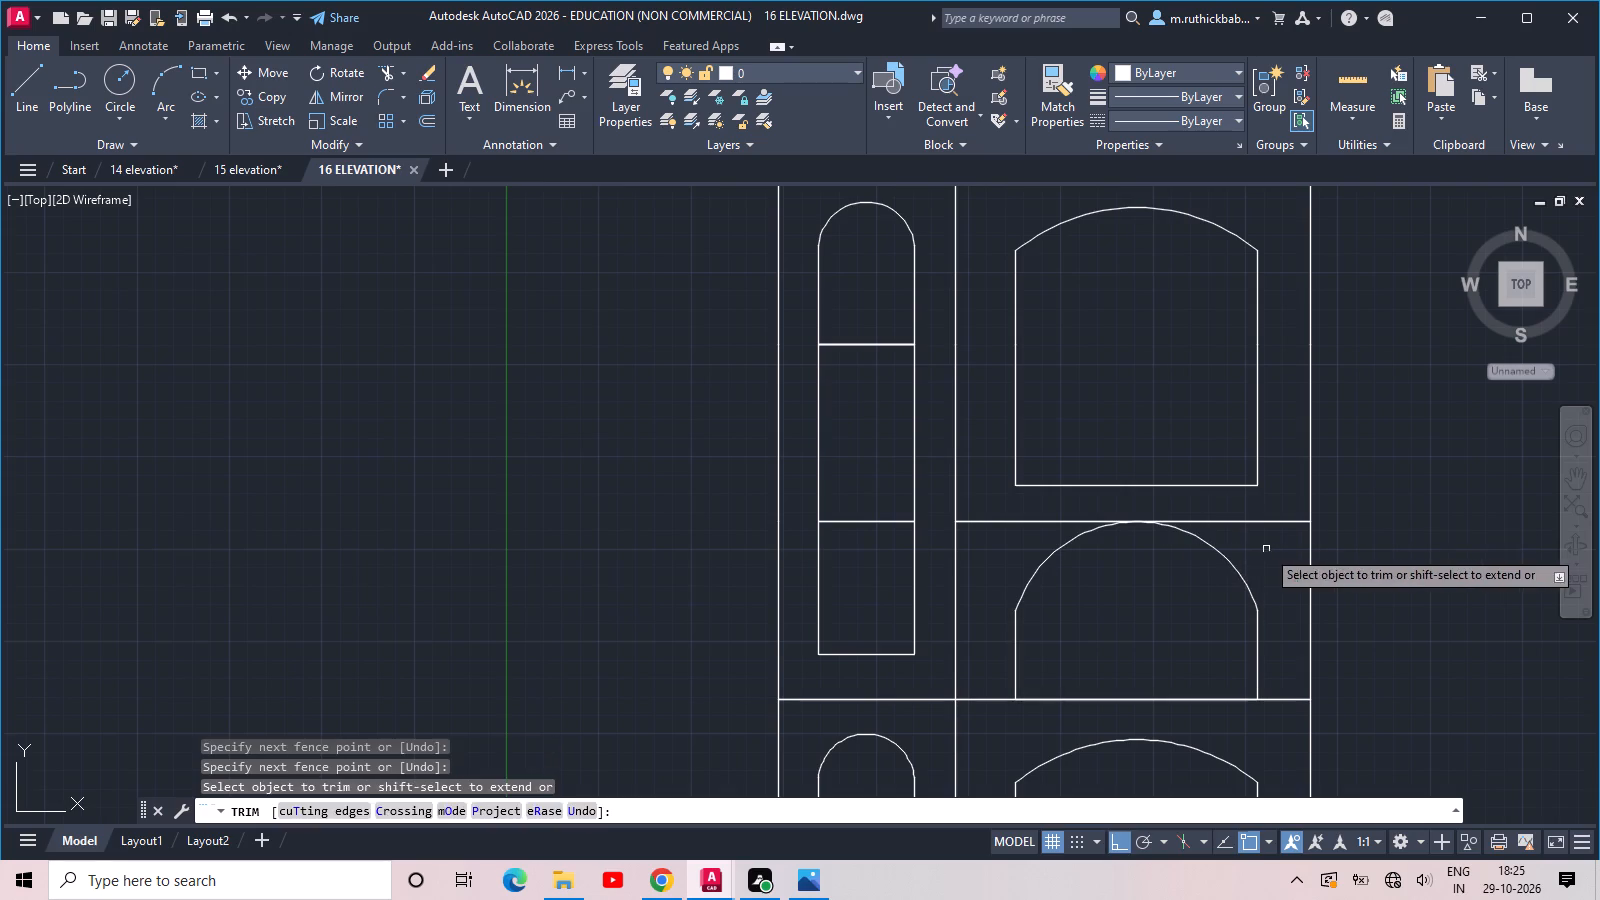
pyautogui.press('Escape')
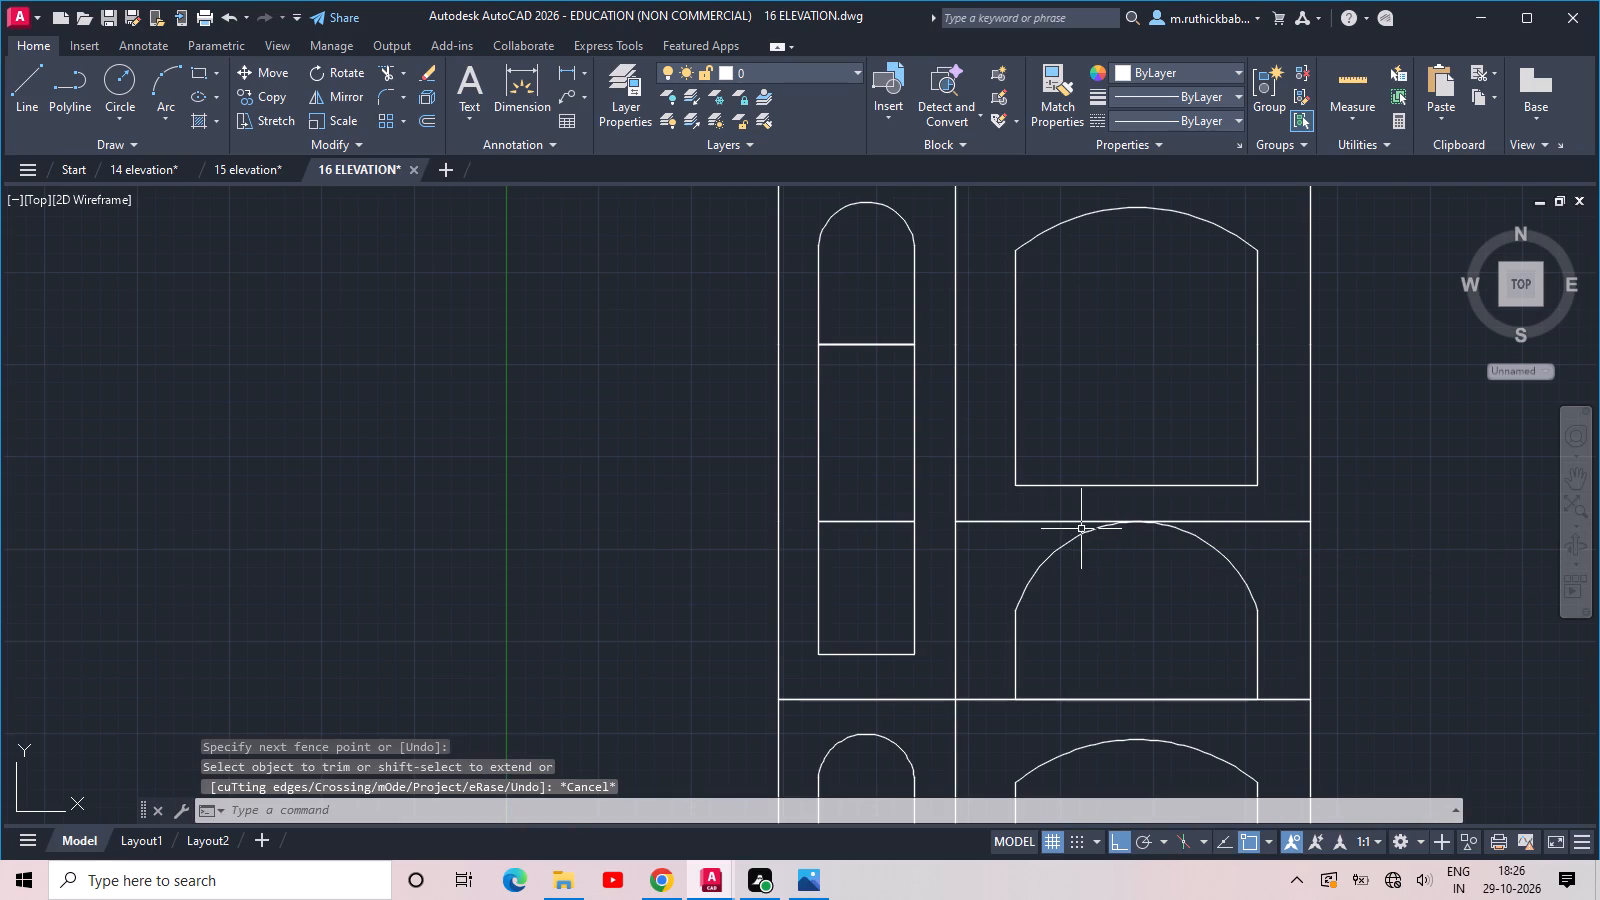
# Stretch the second-storey wide opening's arc at its crown so it sits slightly below the storey line.
pyautogui.click(1085, 534)
pyautogui.click(1139, 520)
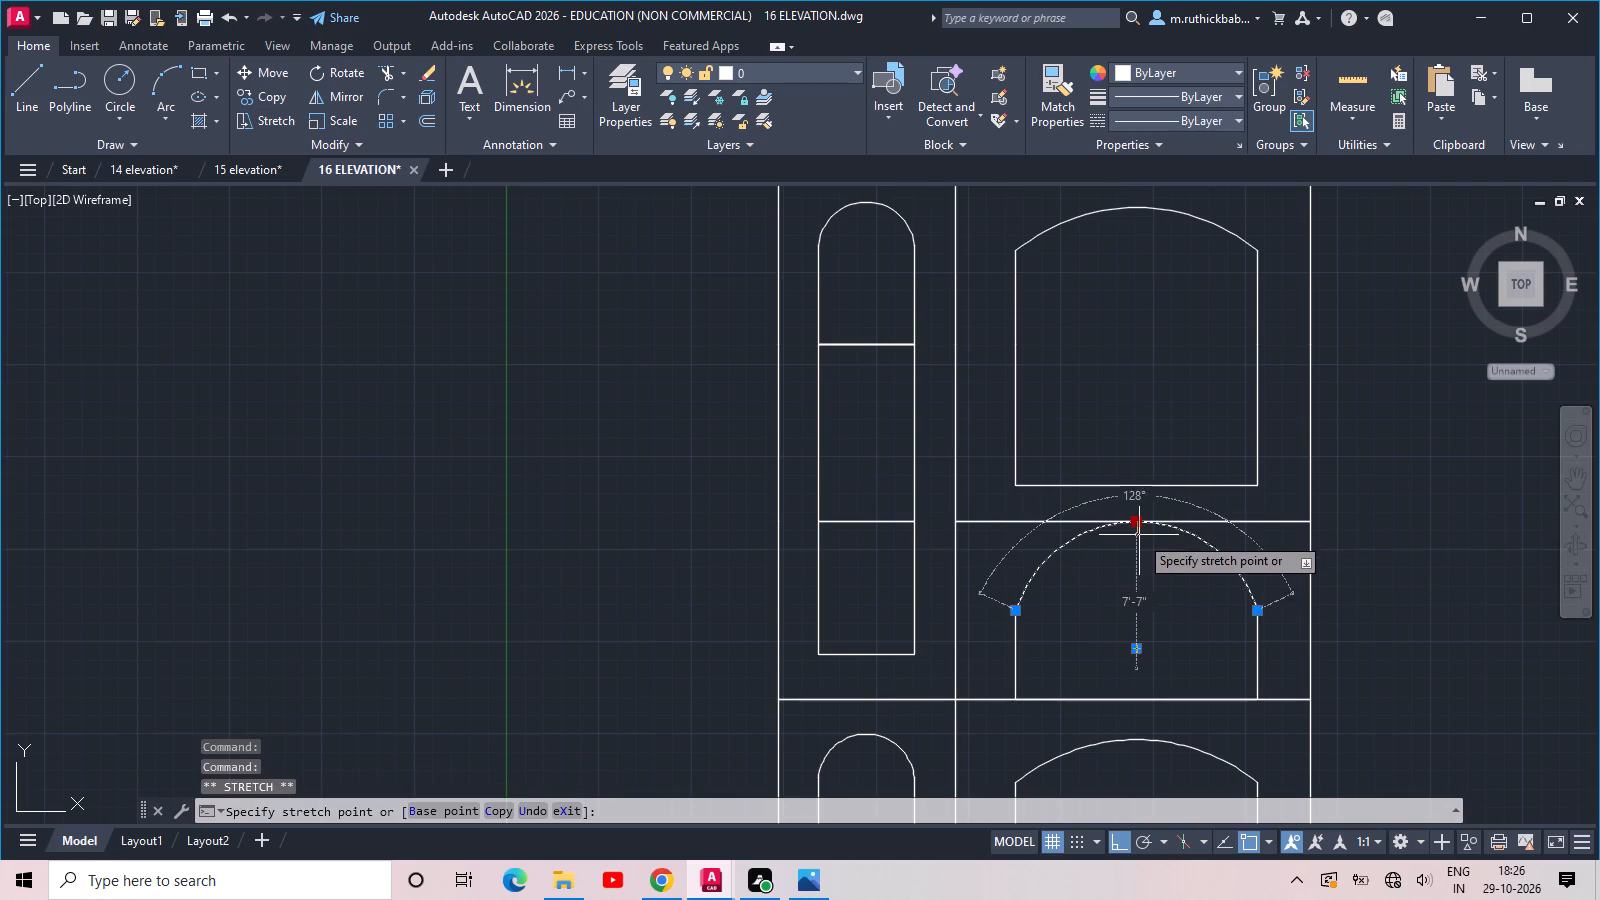
pyautogui.click(1139, 537)
pyautogui.press('Escape')
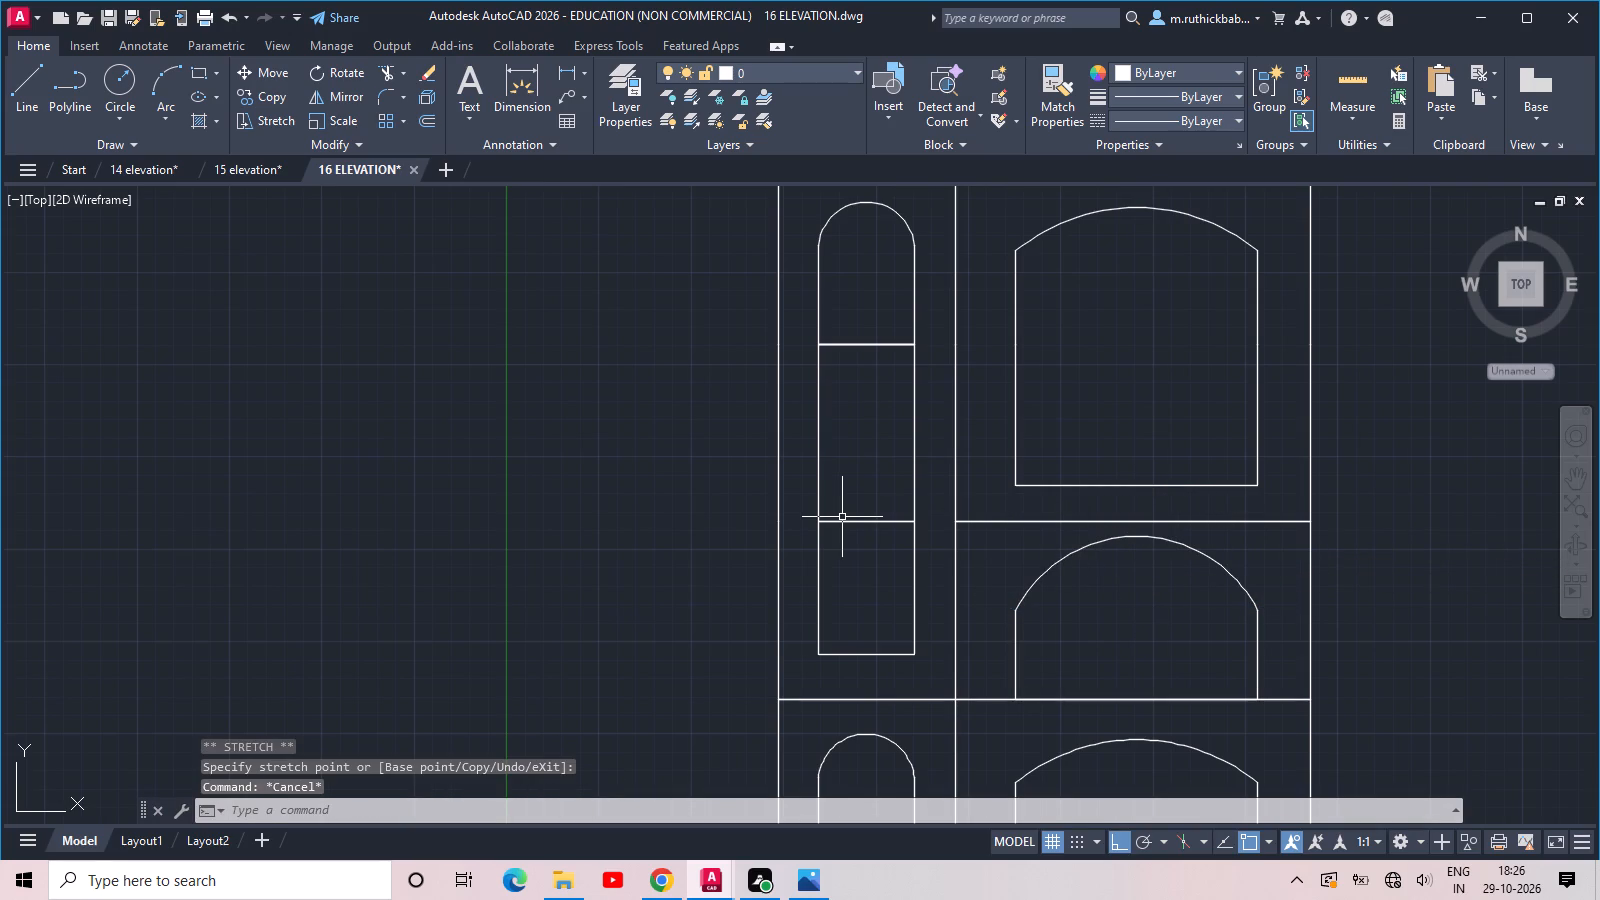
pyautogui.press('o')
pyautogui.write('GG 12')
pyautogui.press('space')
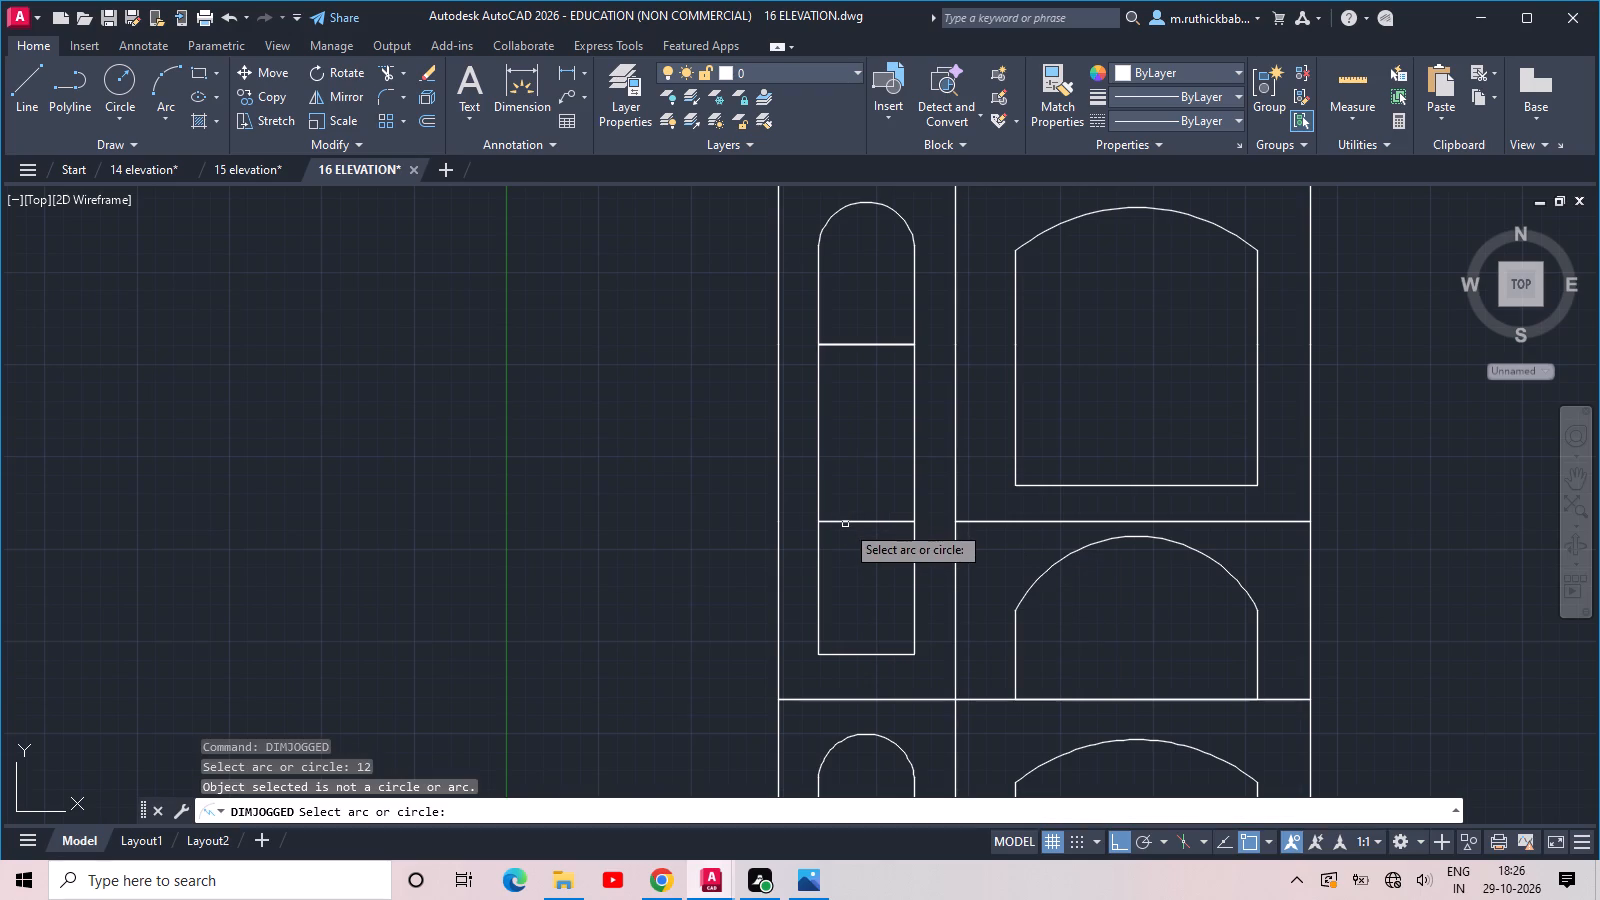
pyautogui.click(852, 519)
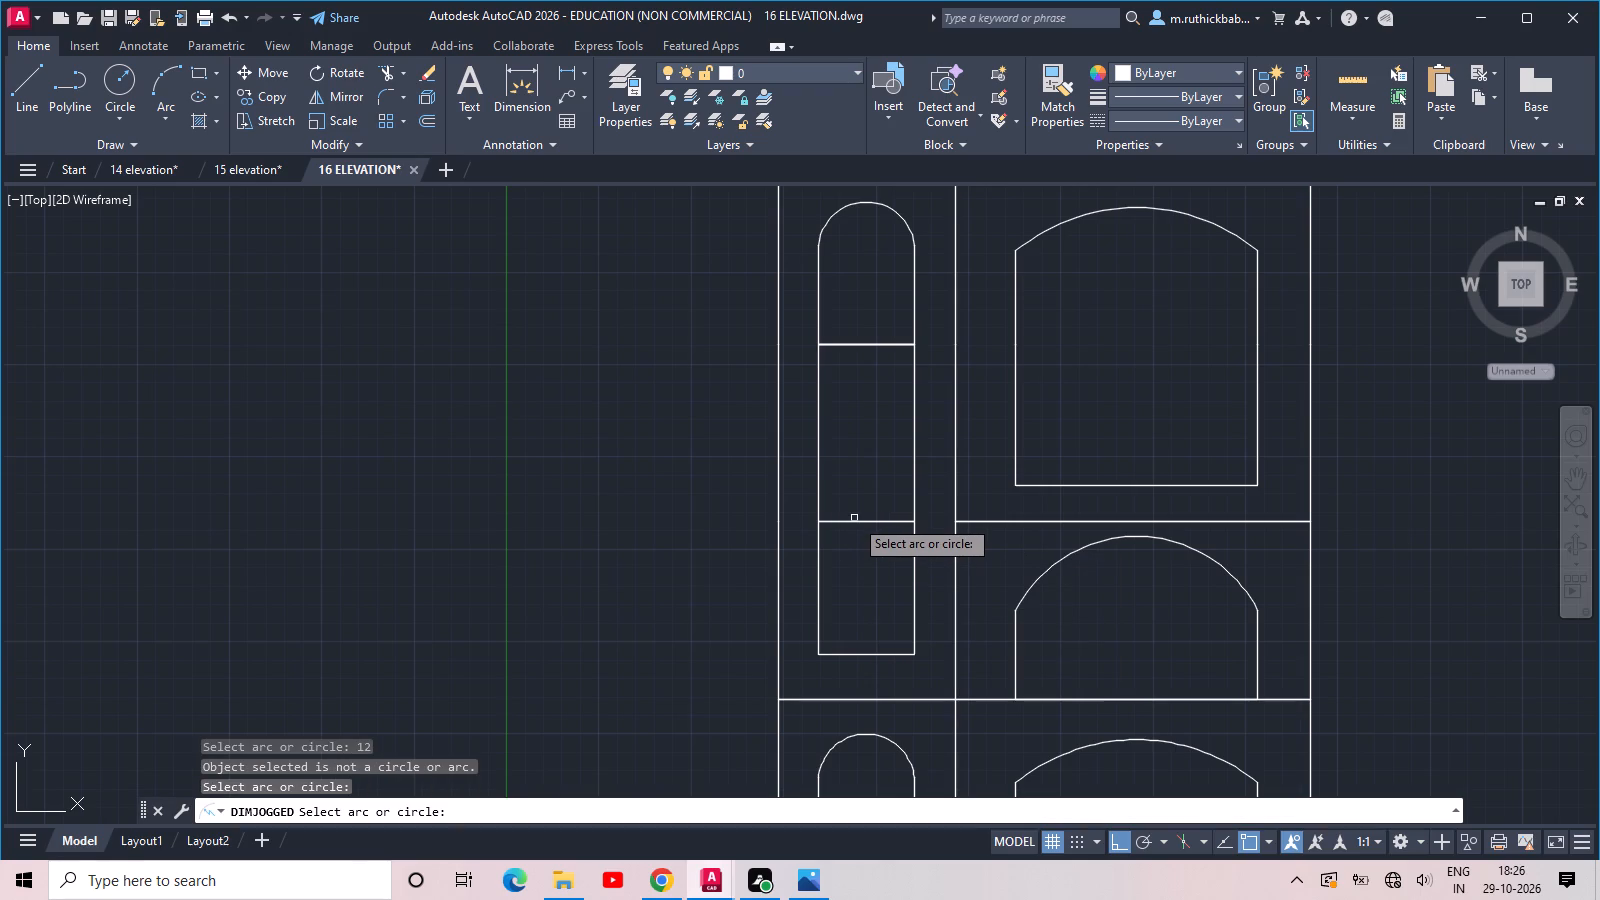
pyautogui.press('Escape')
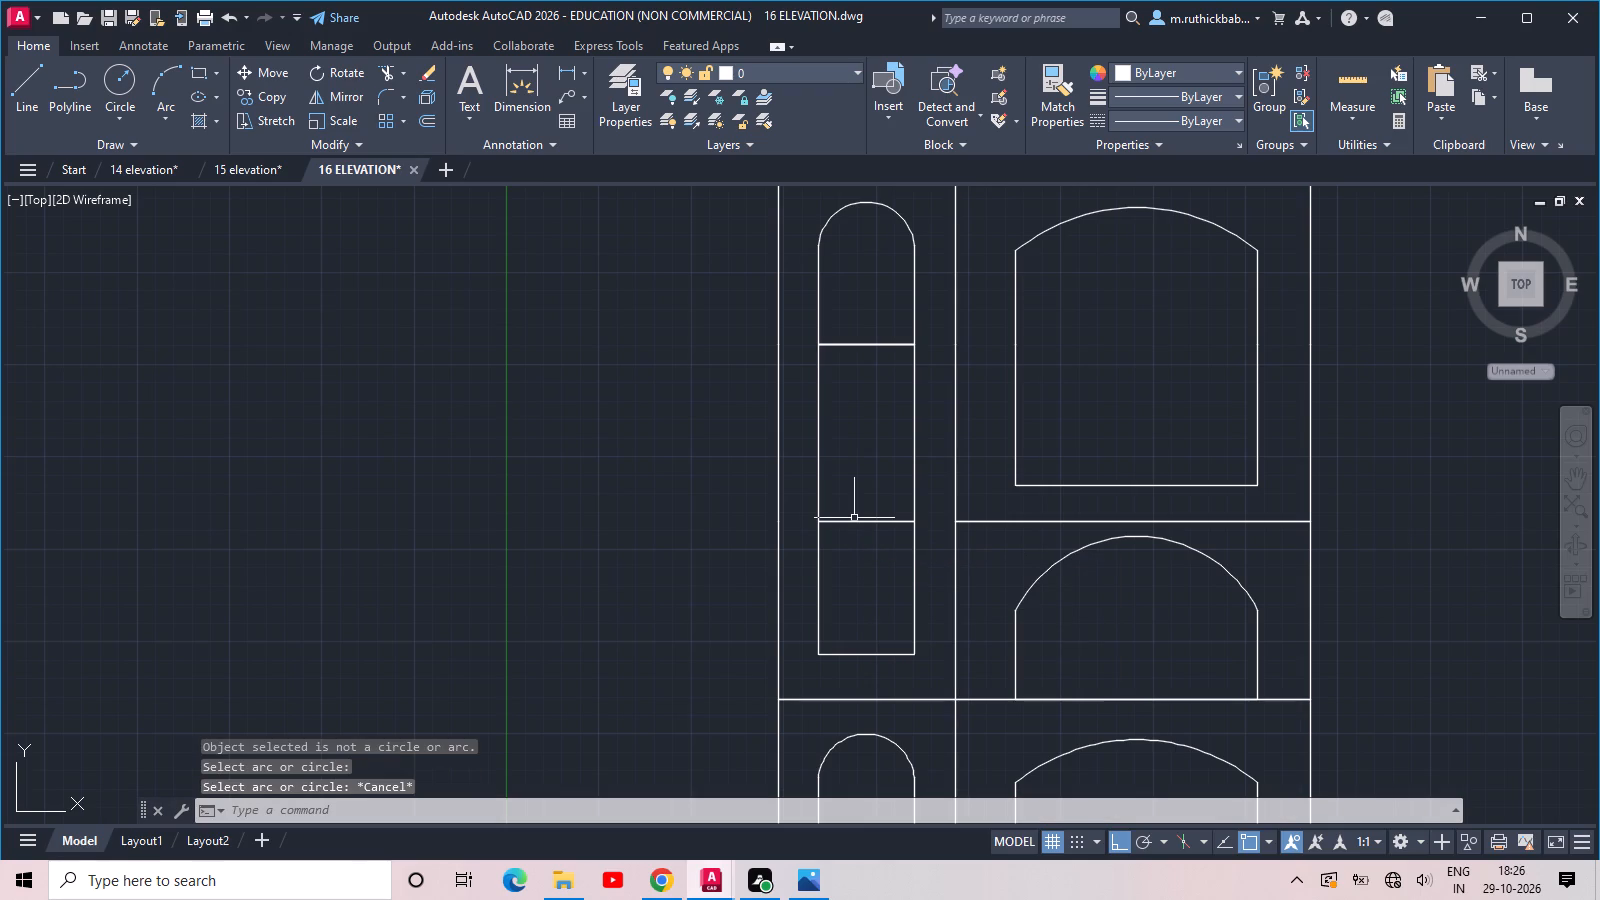
# Offset the lower cross line in the tall narrow opening 9" upward and 12" downward.
pyautogui.write('OFF')
pyautogui.press('space')
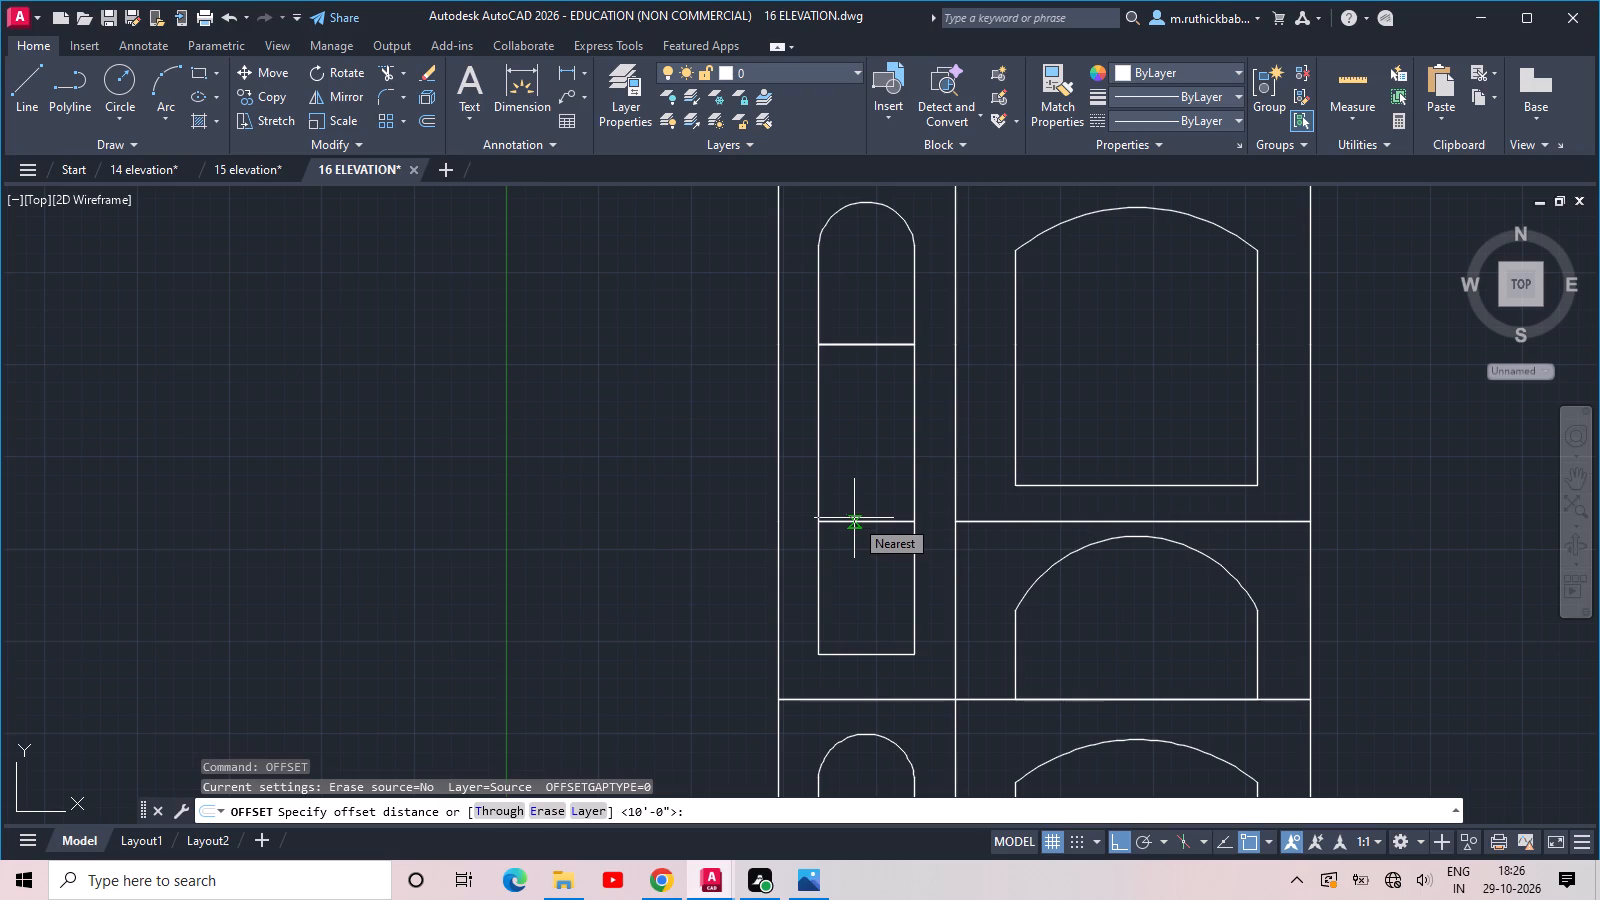
pyautogui.write('9')
pyautogui.press('space')
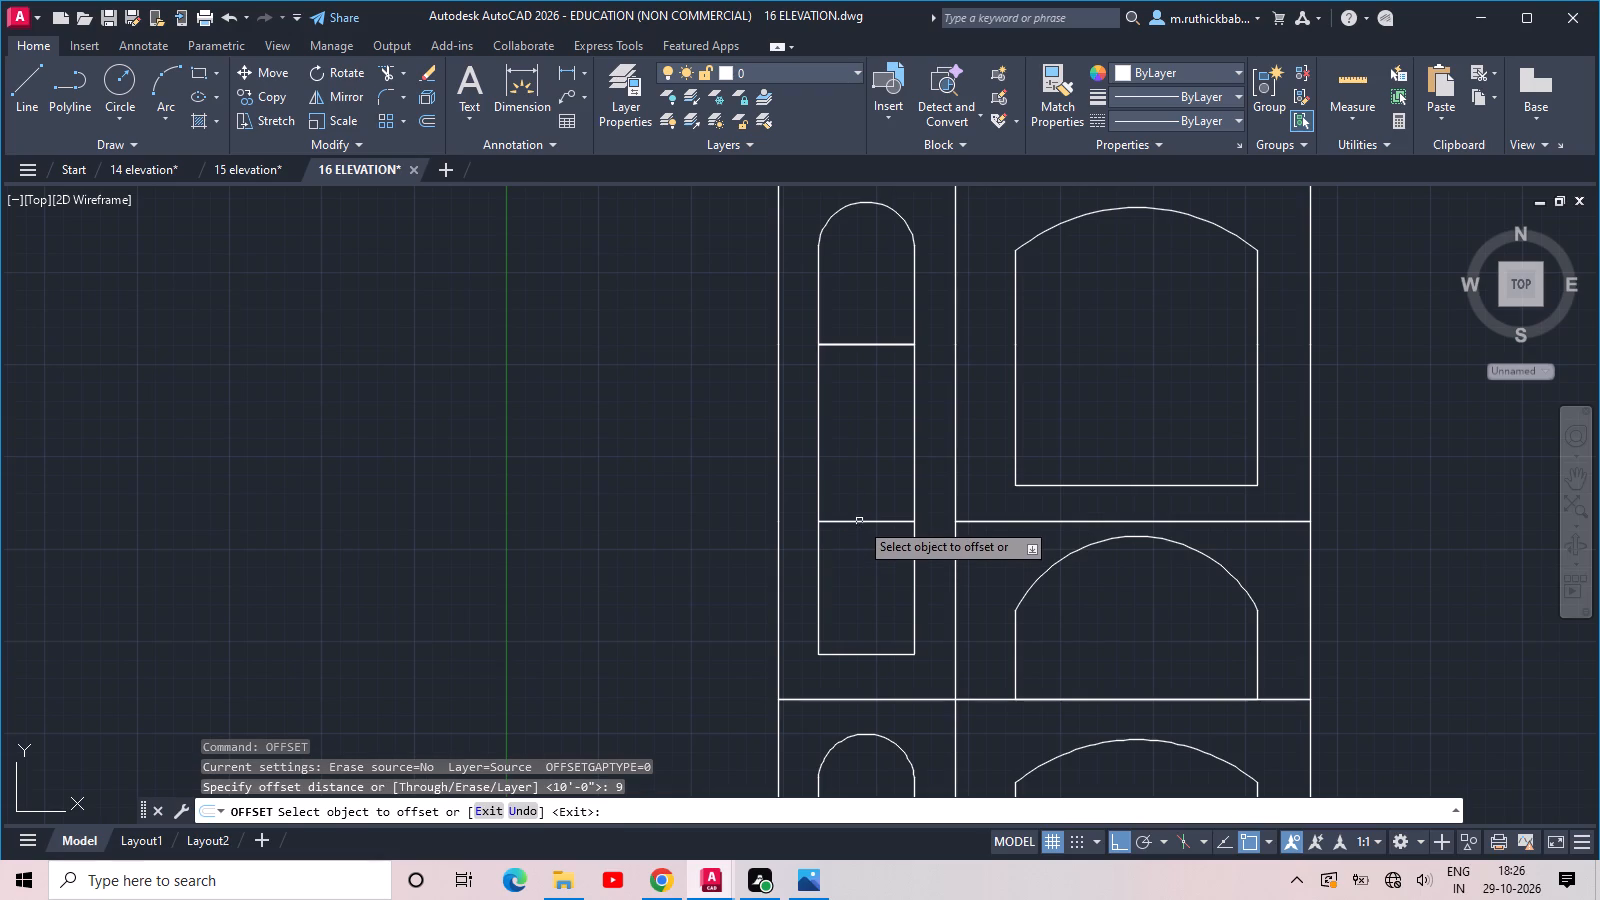
pyautogui.click(859, 521)
pyautogui.click(867, 502)
pyautogui.click(867, 523)
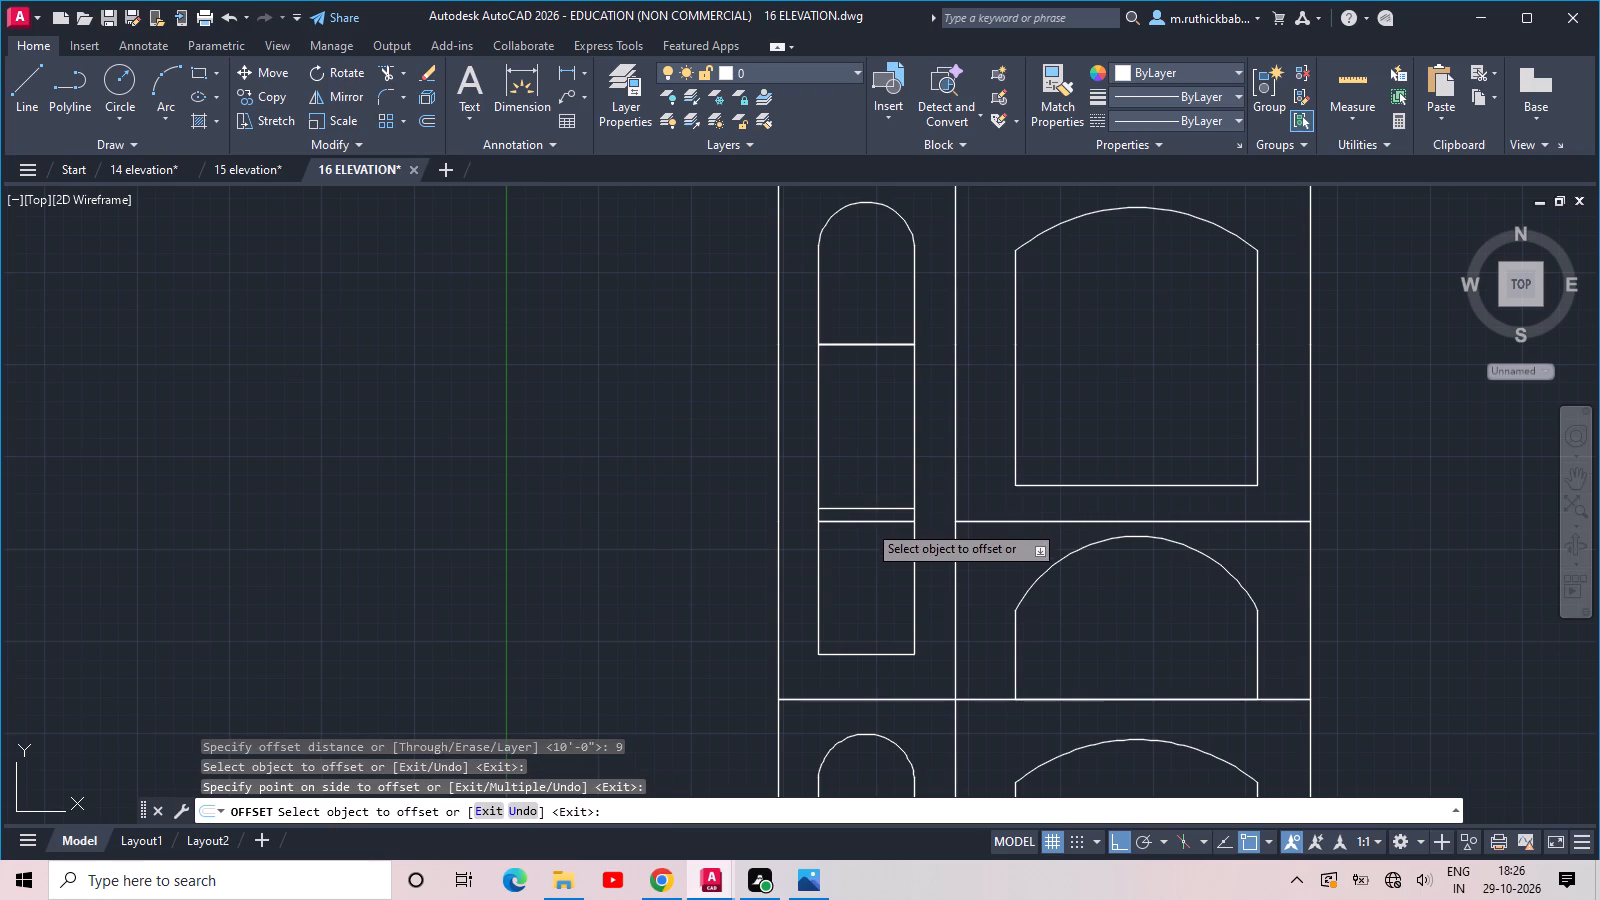
pyautogui.write('12')
pyautogui.press('space')
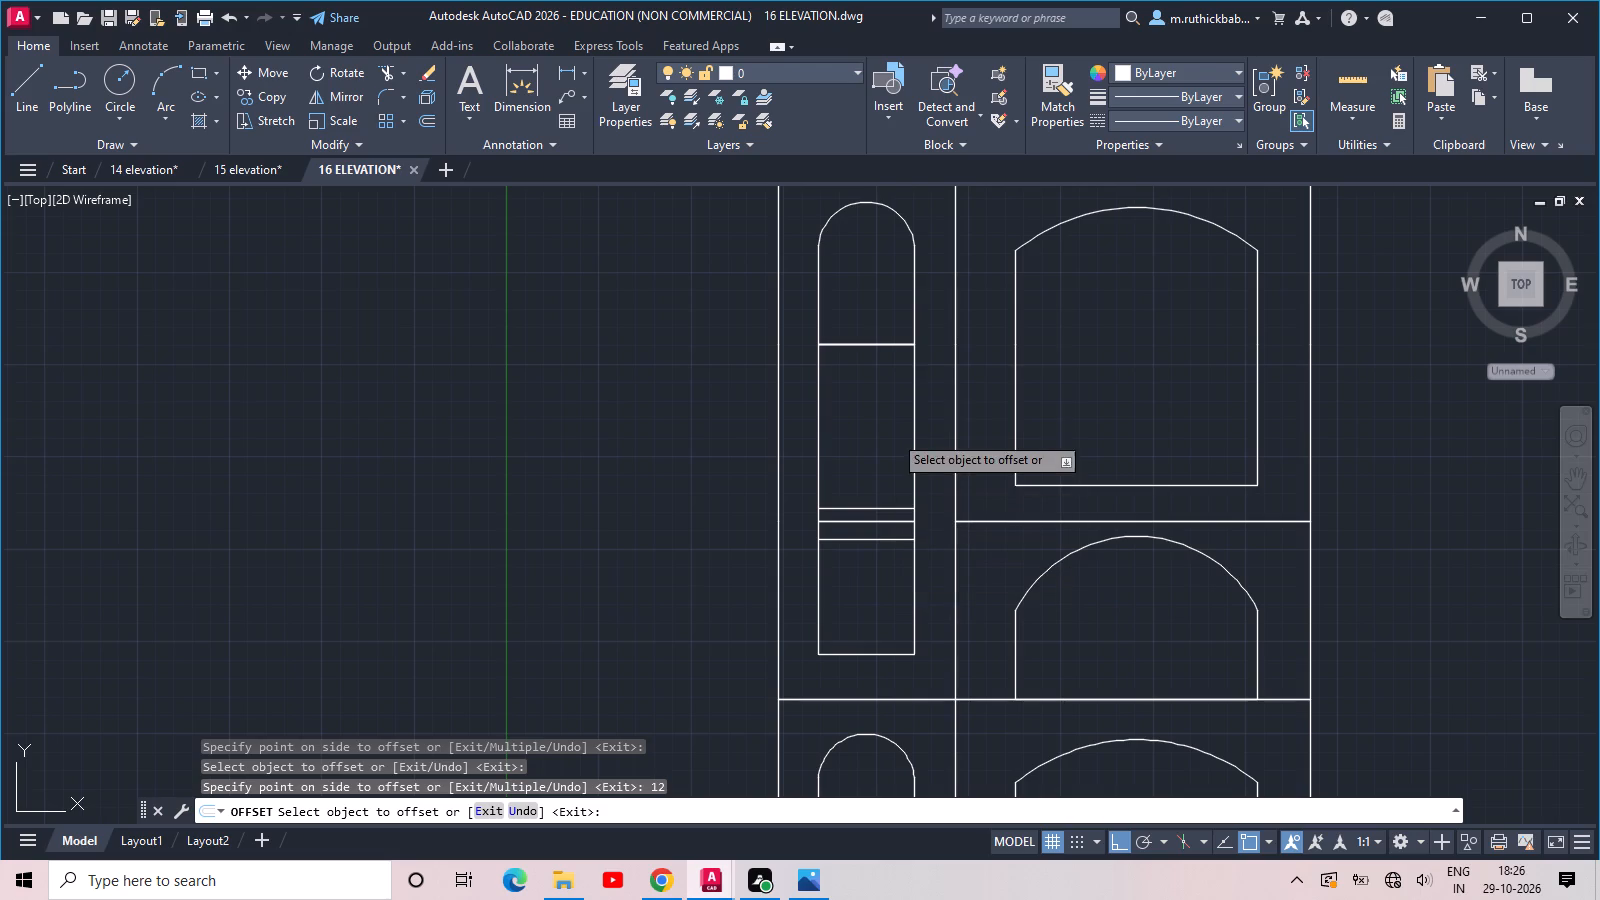
# Explode the outlines that meet at the tall narrow opening's upper cross line.
pyautogui.click(877, 347)
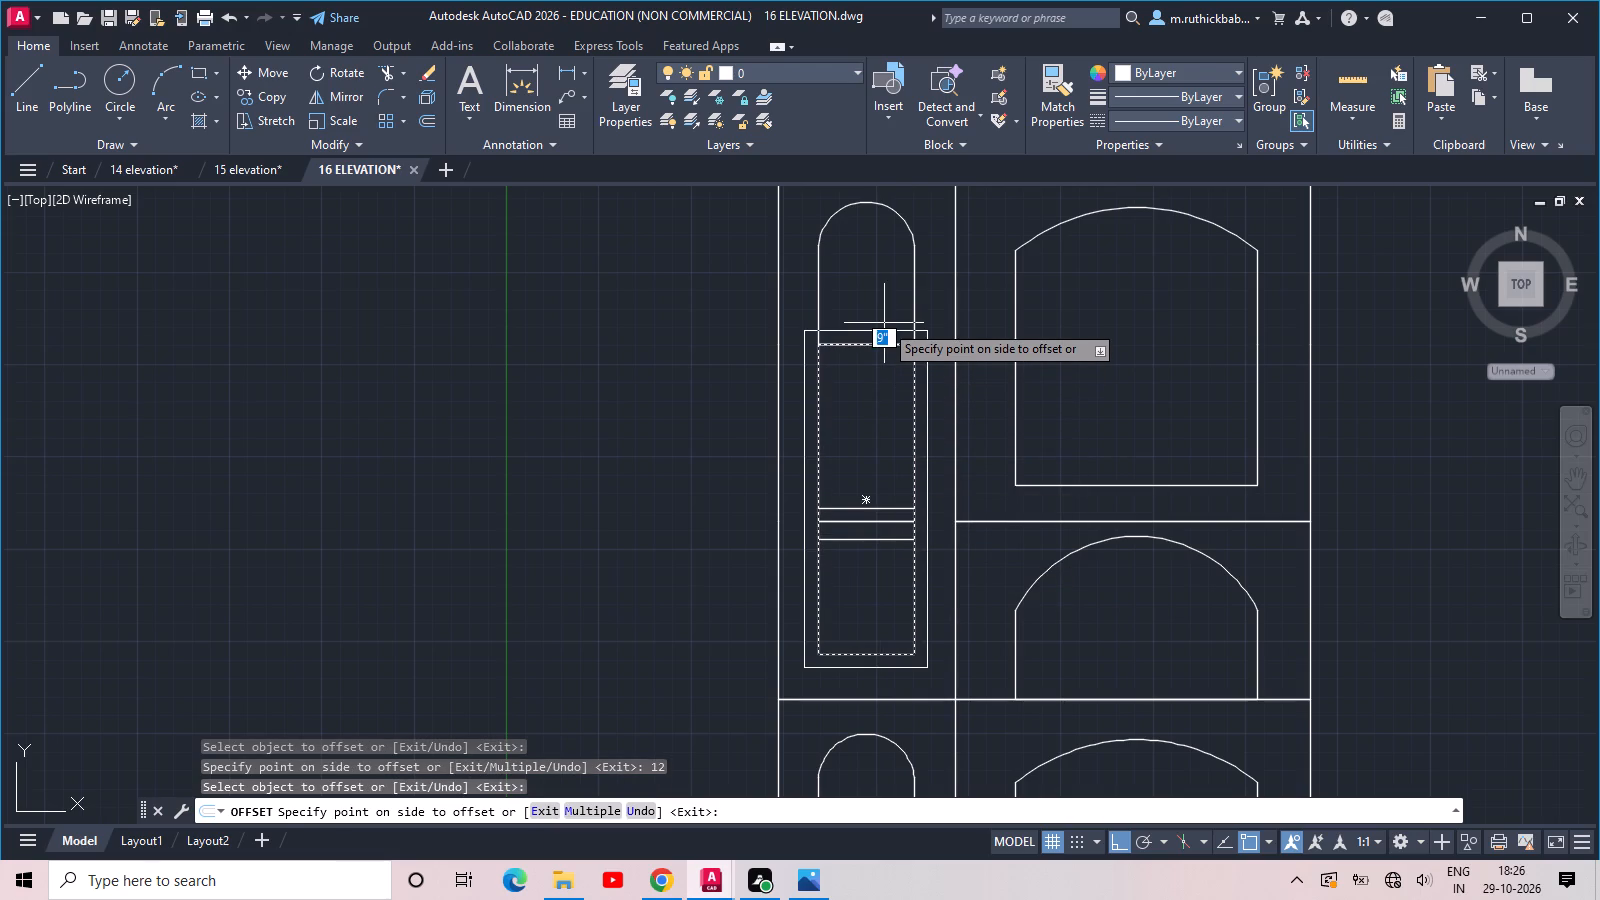
pyautogui.press('Escape')
pyautogui.click(875, 350)
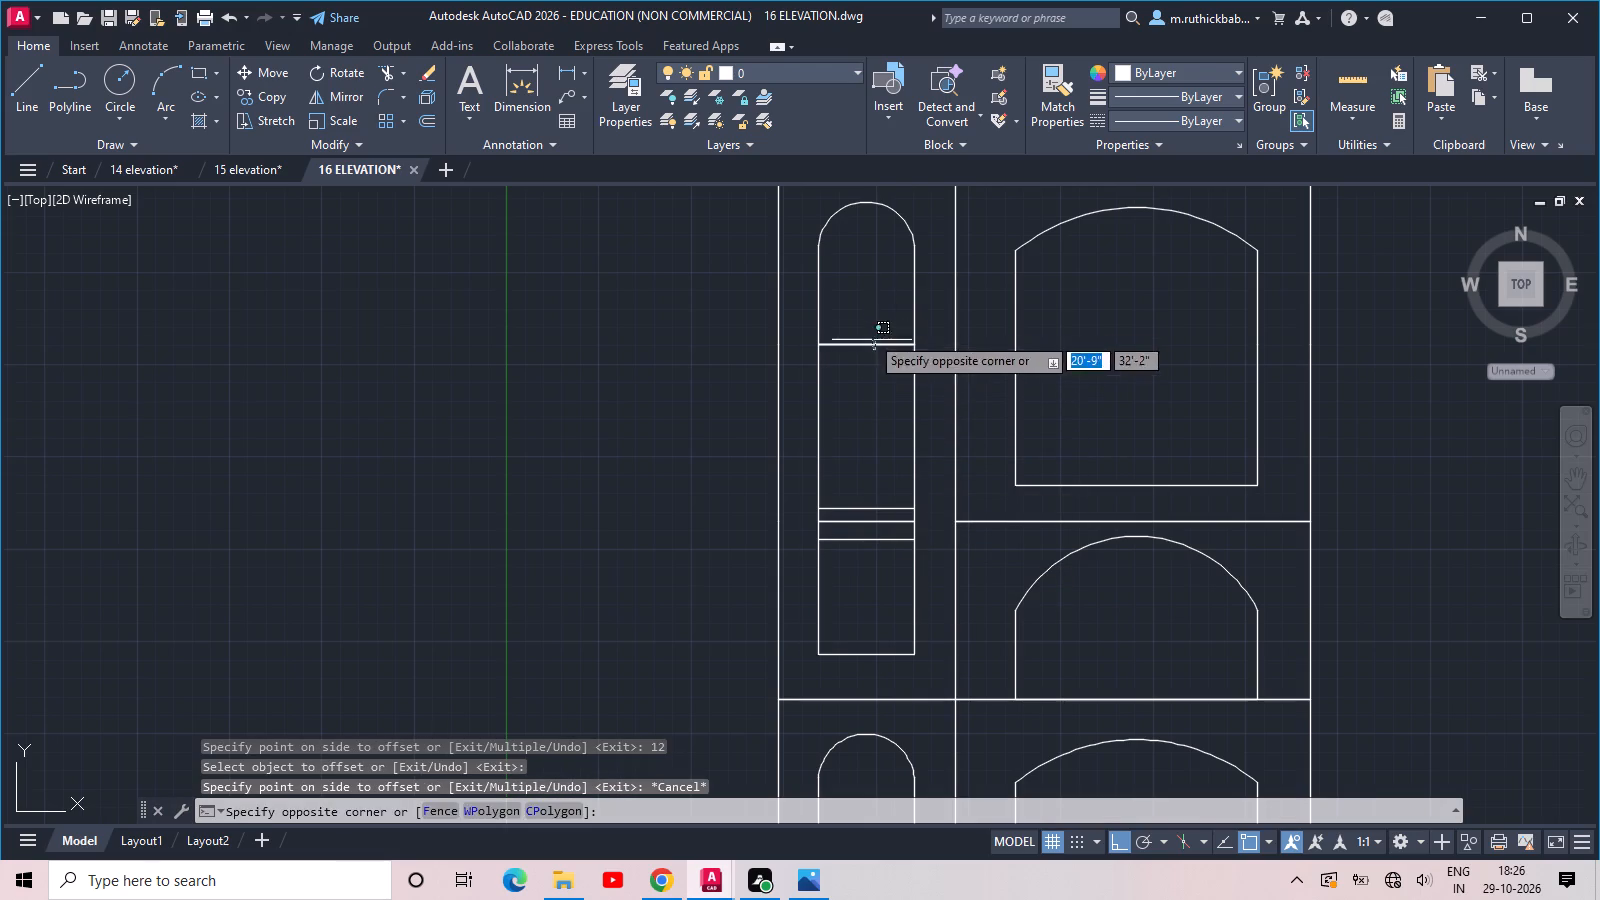
pyautogui.click(867, 323)
pyautogui.write('X')
pyautogui.press('space')
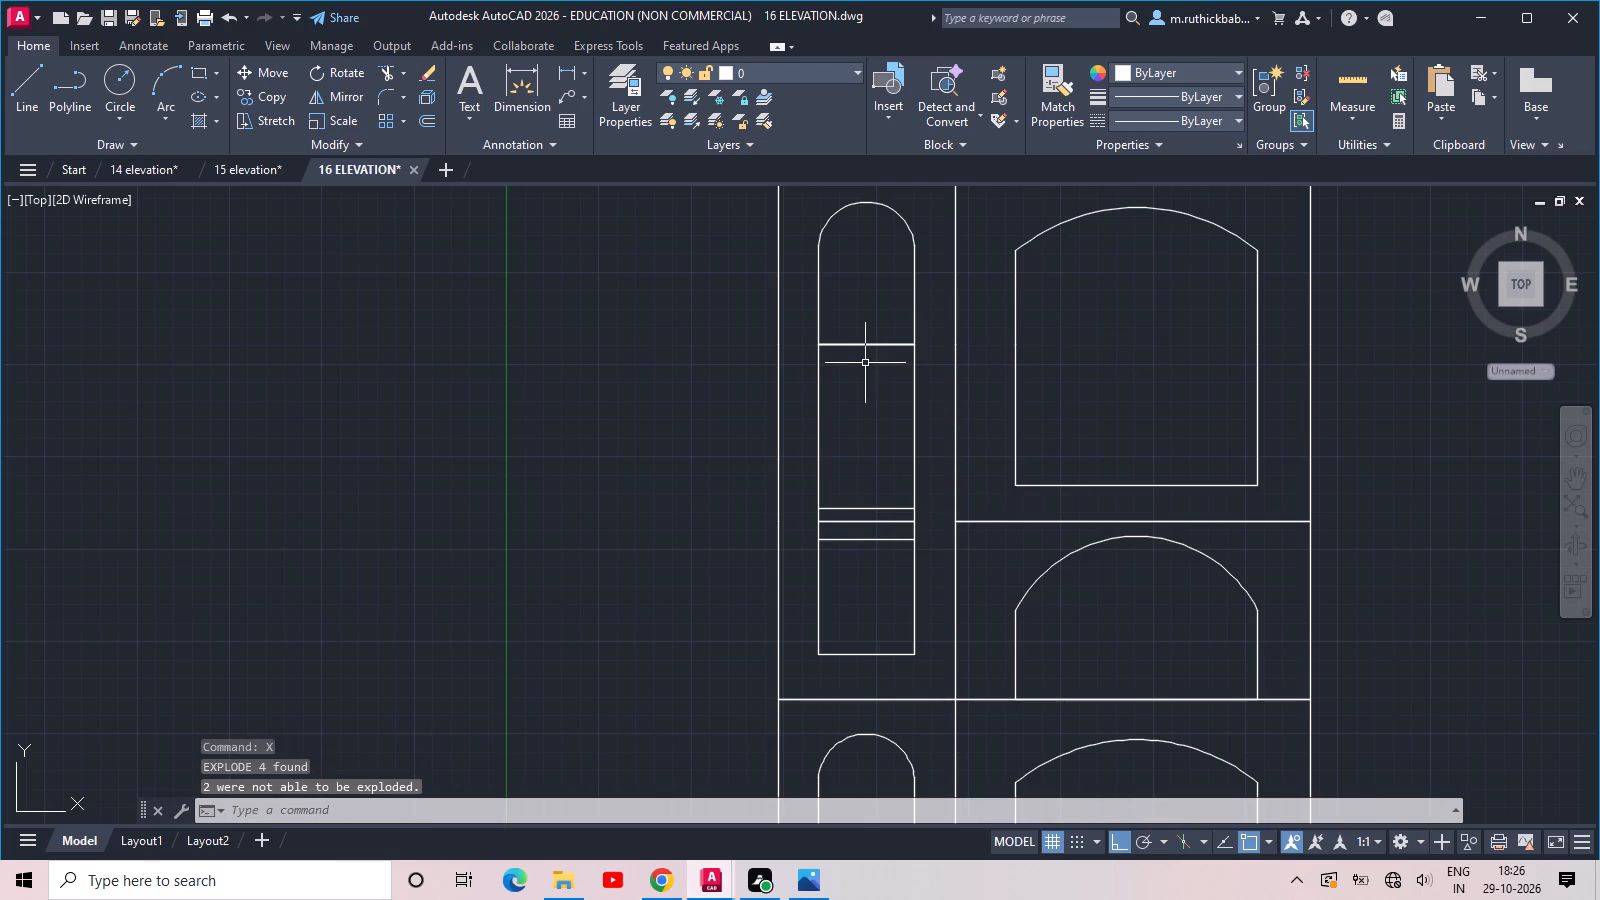
# Erase one of the overlapping lines at the tall narrow opening's upper cross line.
pyautogui.scroll(1, 872, 337)
pyautogui.click(862, 348)
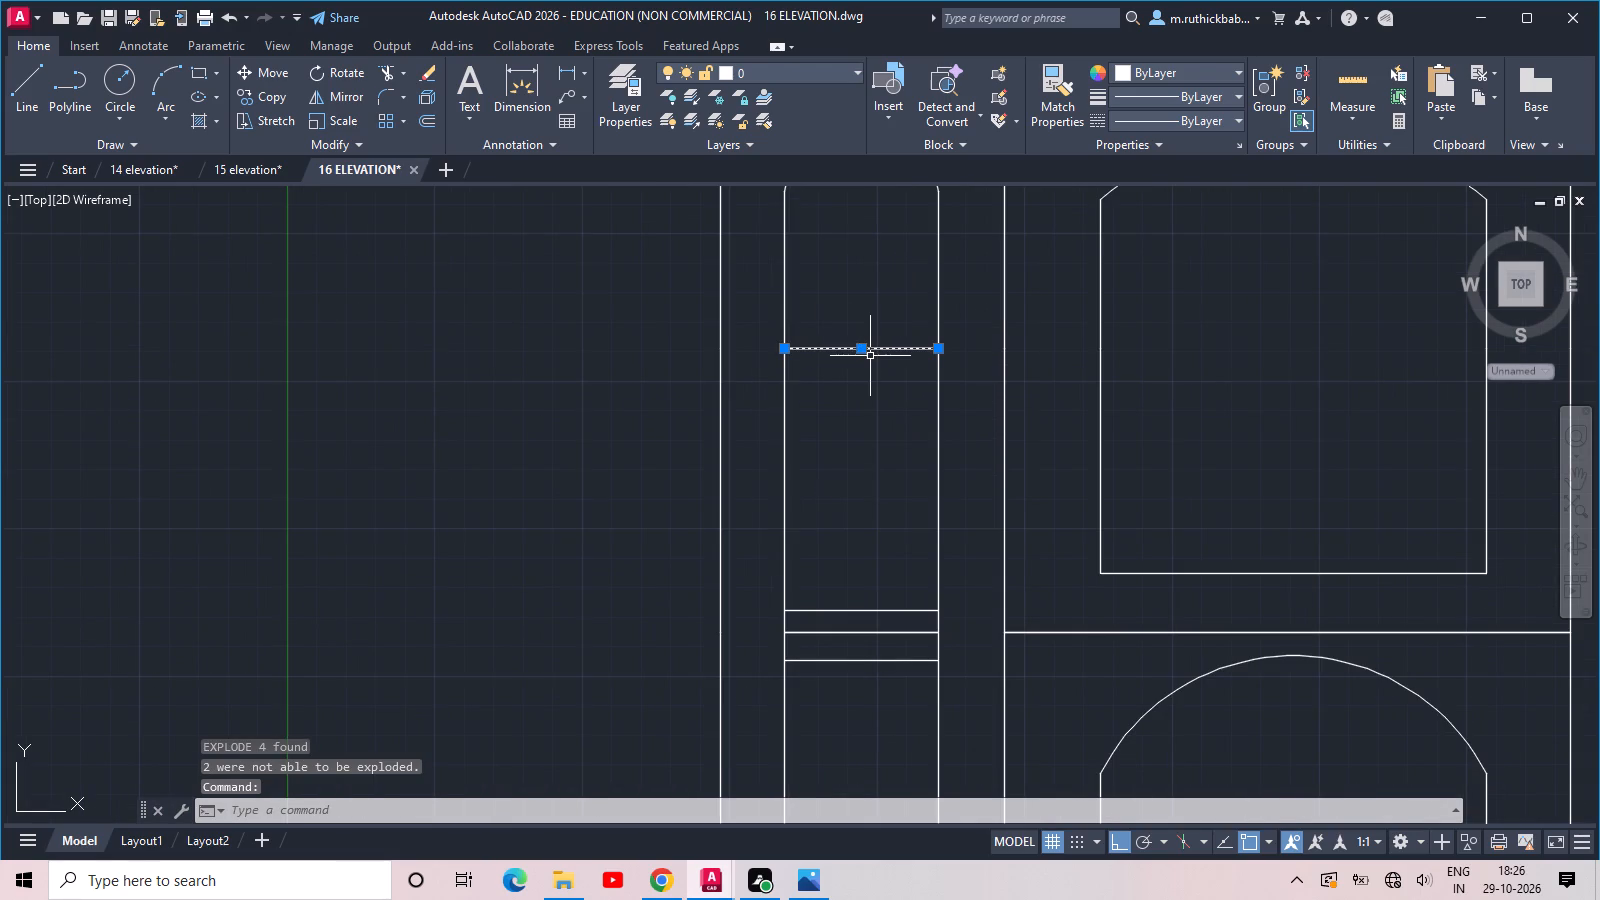
pyautogui.press('Delete')
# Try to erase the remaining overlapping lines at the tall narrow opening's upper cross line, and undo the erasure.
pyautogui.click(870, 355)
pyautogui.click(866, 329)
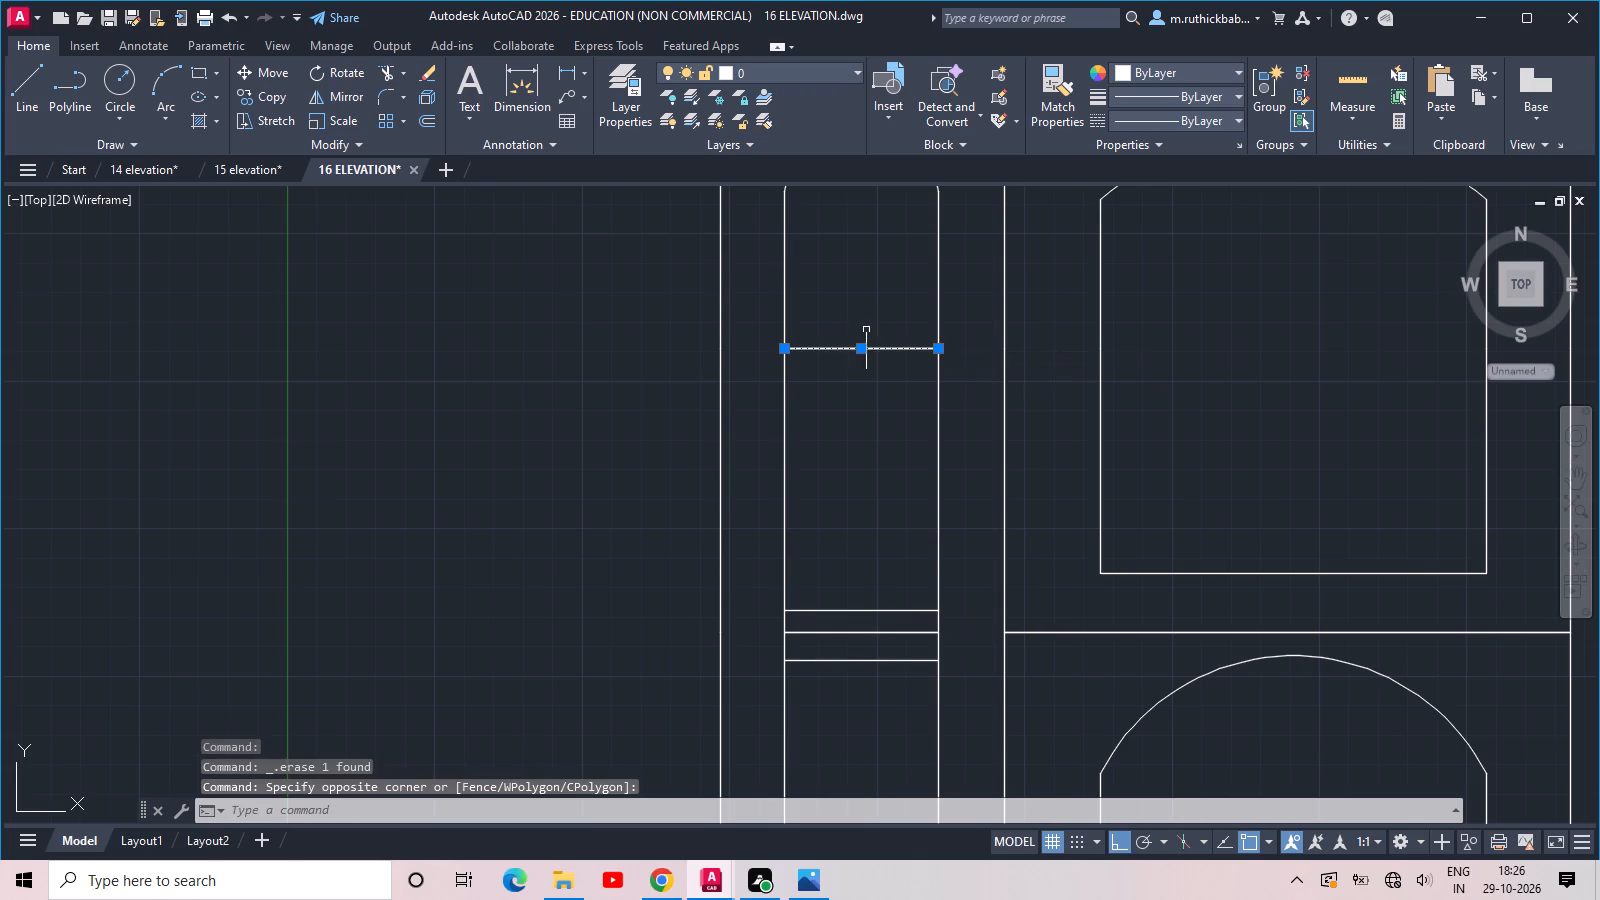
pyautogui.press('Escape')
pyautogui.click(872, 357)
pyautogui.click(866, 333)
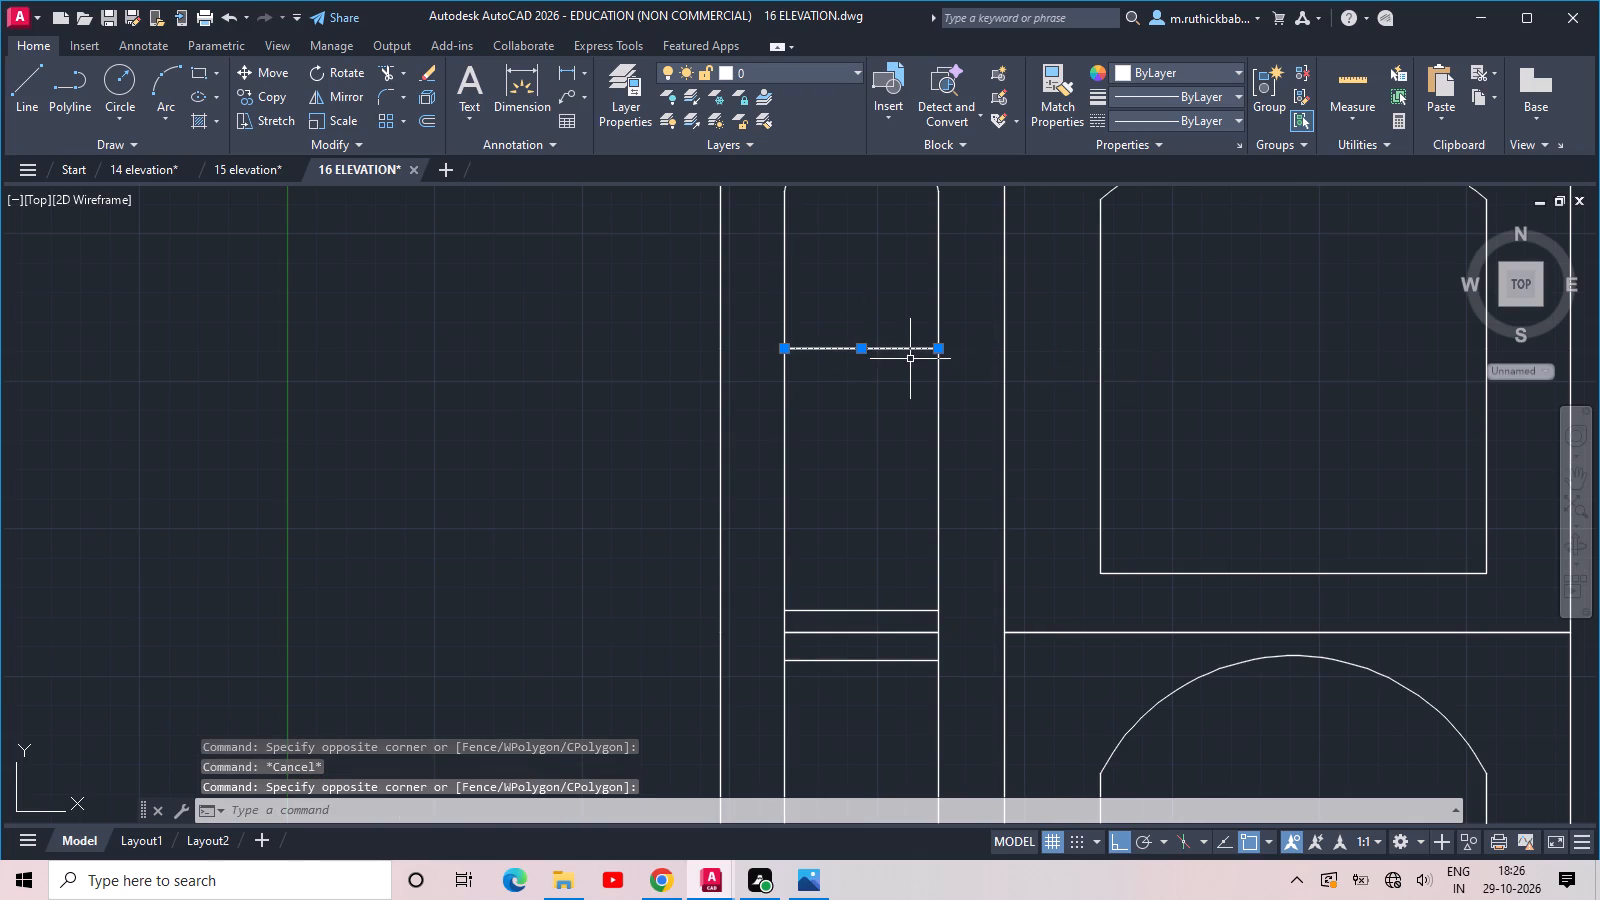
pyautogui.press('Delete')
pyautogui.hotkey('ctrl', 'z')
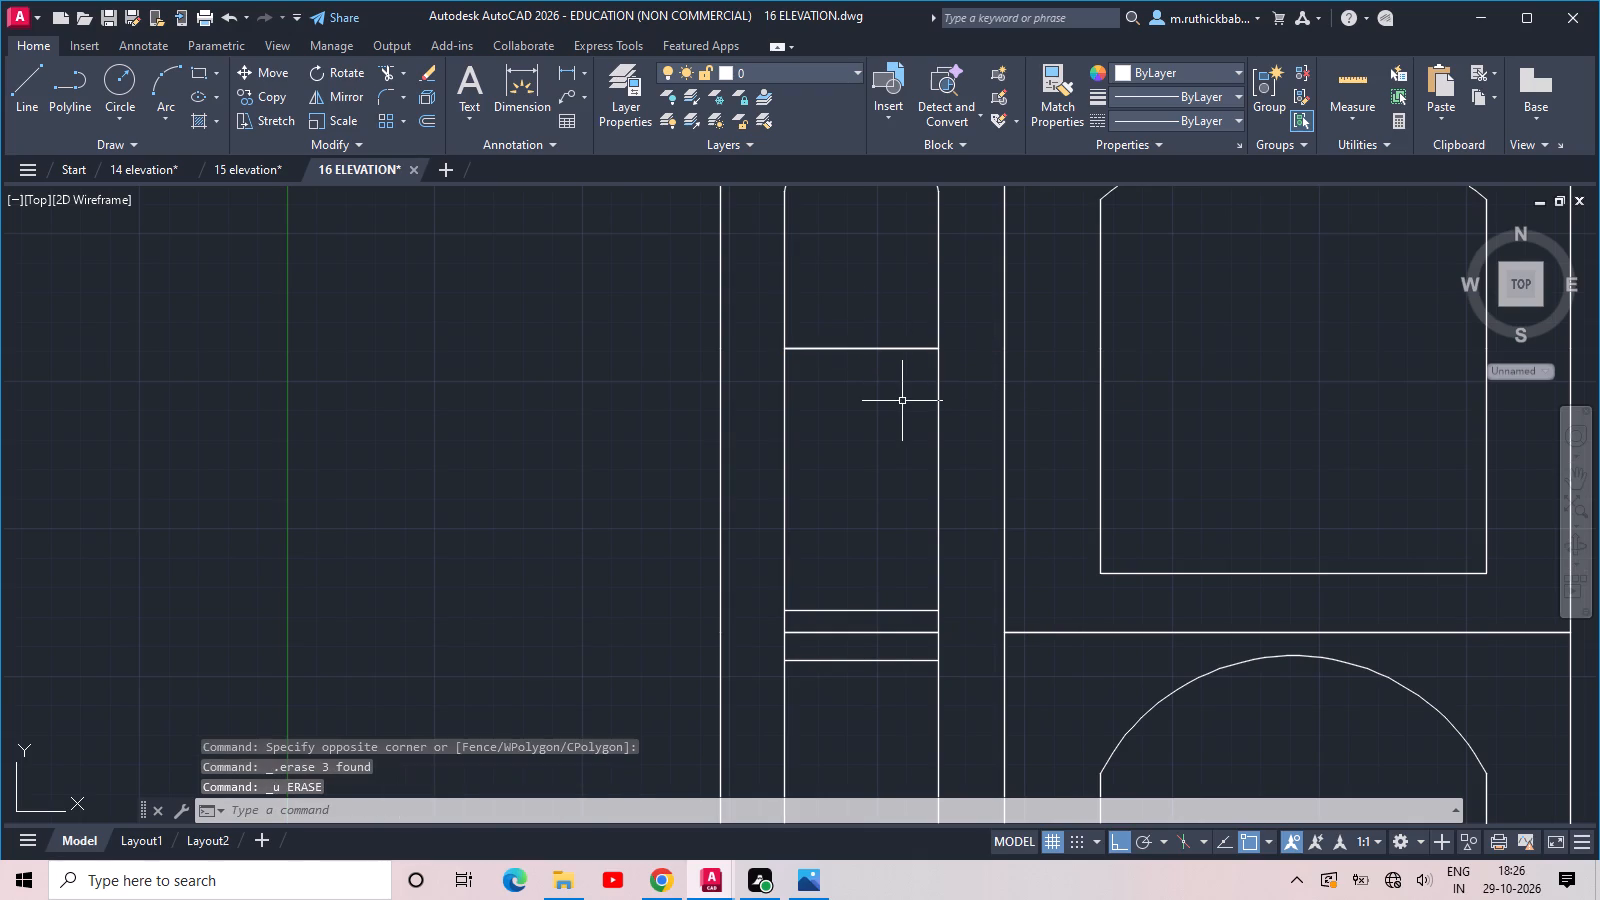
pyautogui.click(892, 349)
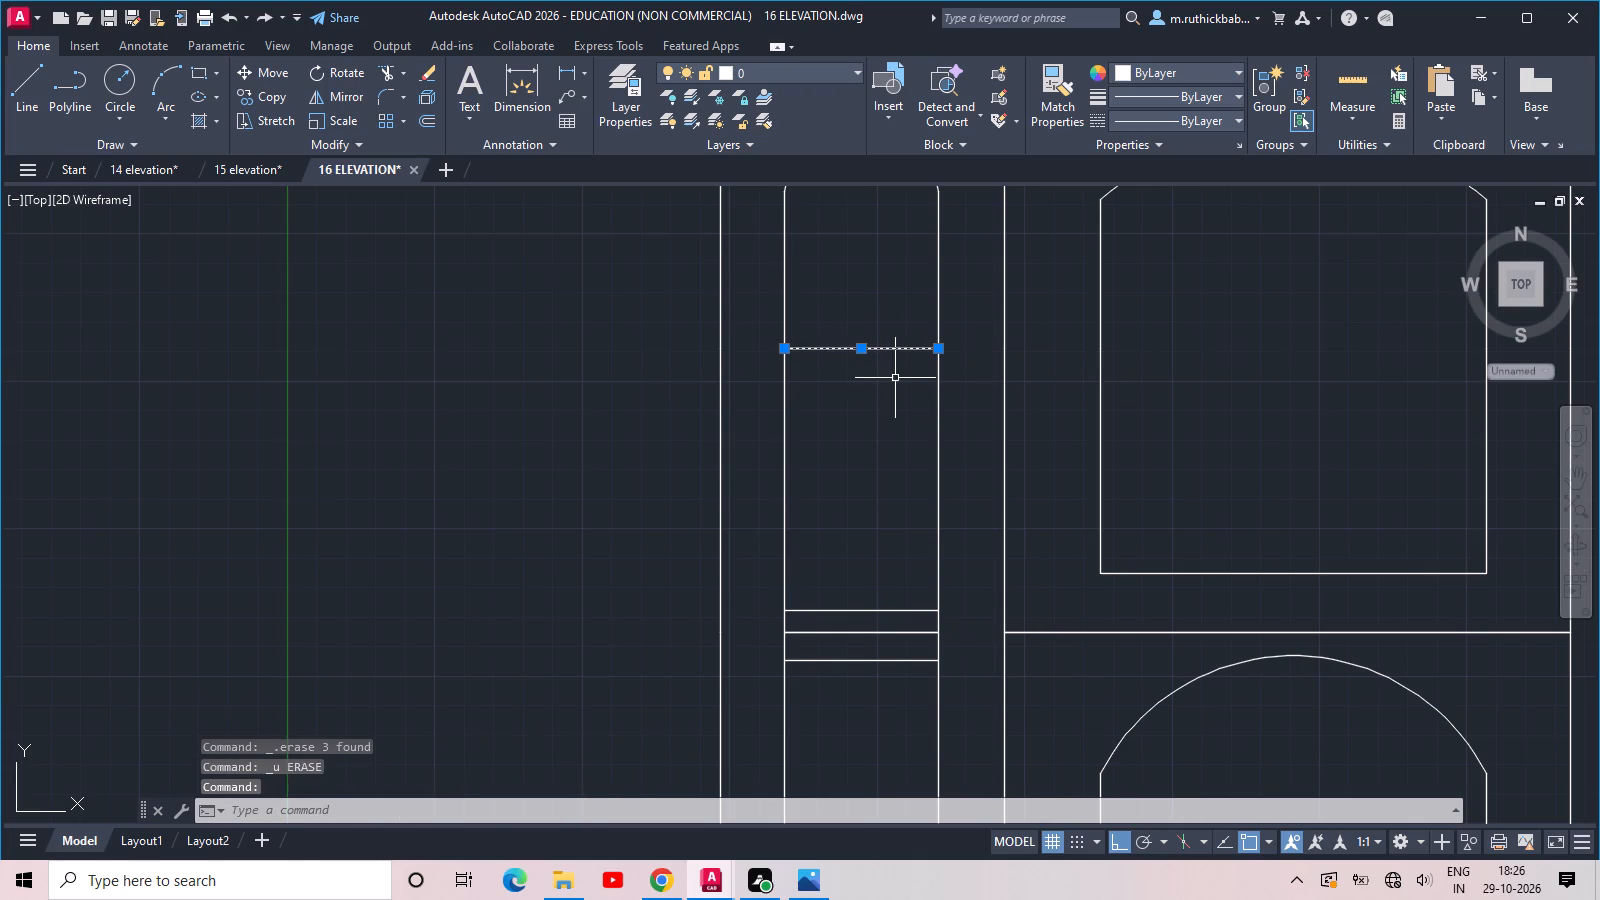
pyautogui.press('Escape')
# Offset the upper cross line in the tall narrow opening 9" upward and 12" downward.
pyautogui.press('o')
pyautogui.write('FF')
pyautogui.press('space')
pyautogui.press('space')
pyautogui.press('space')
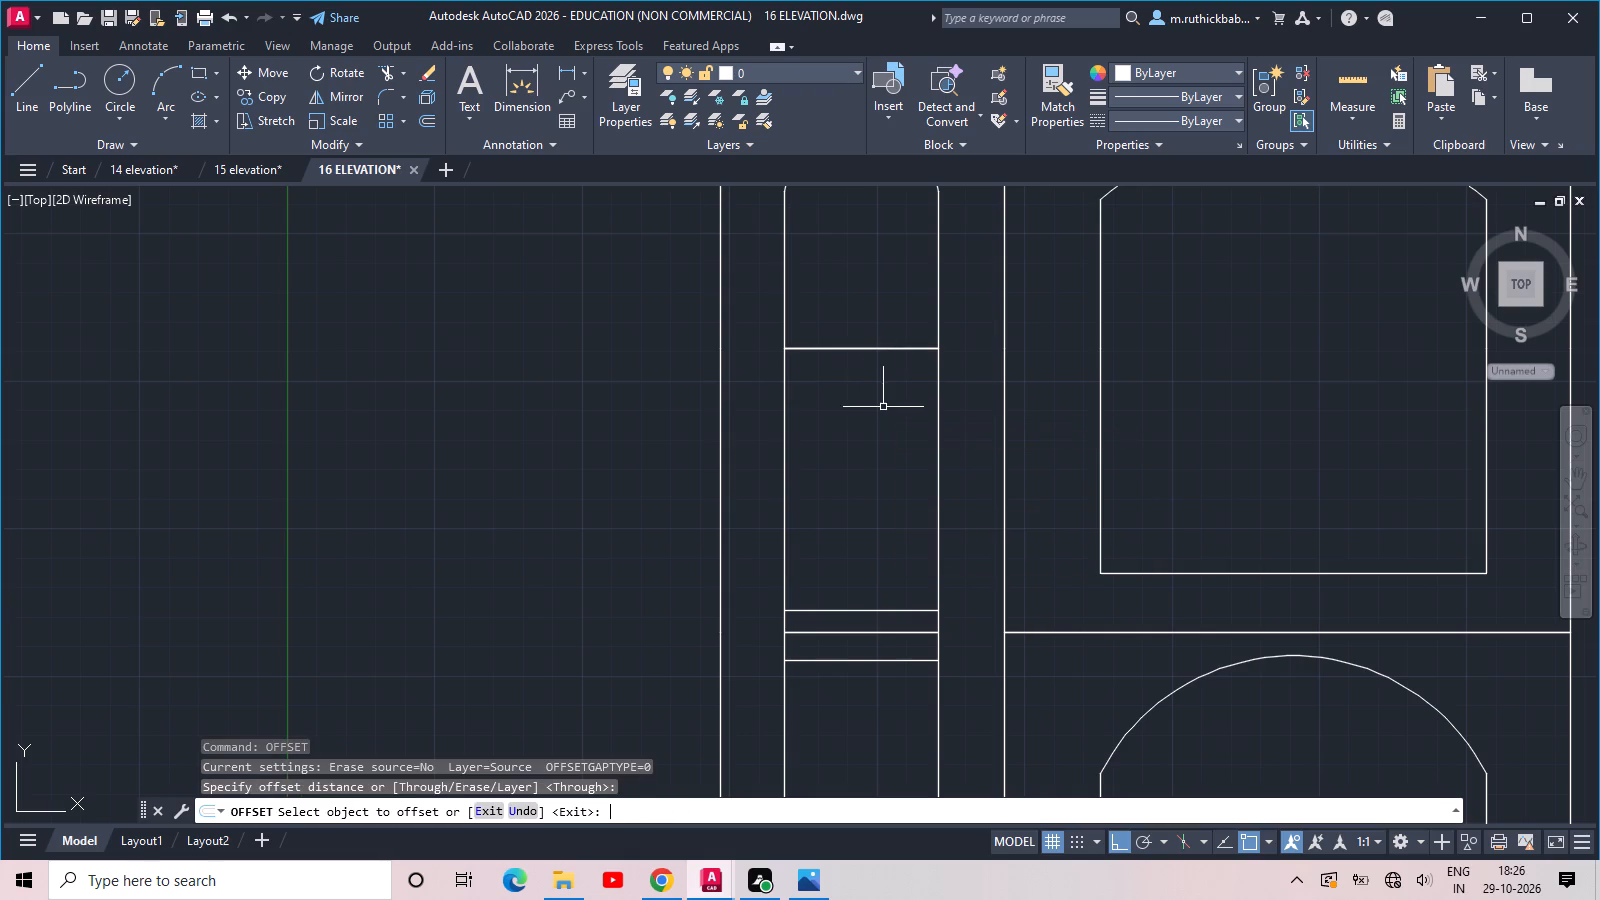
pyautogui.press('space')
pyautogui.write('9')
pyautogui.press('space')
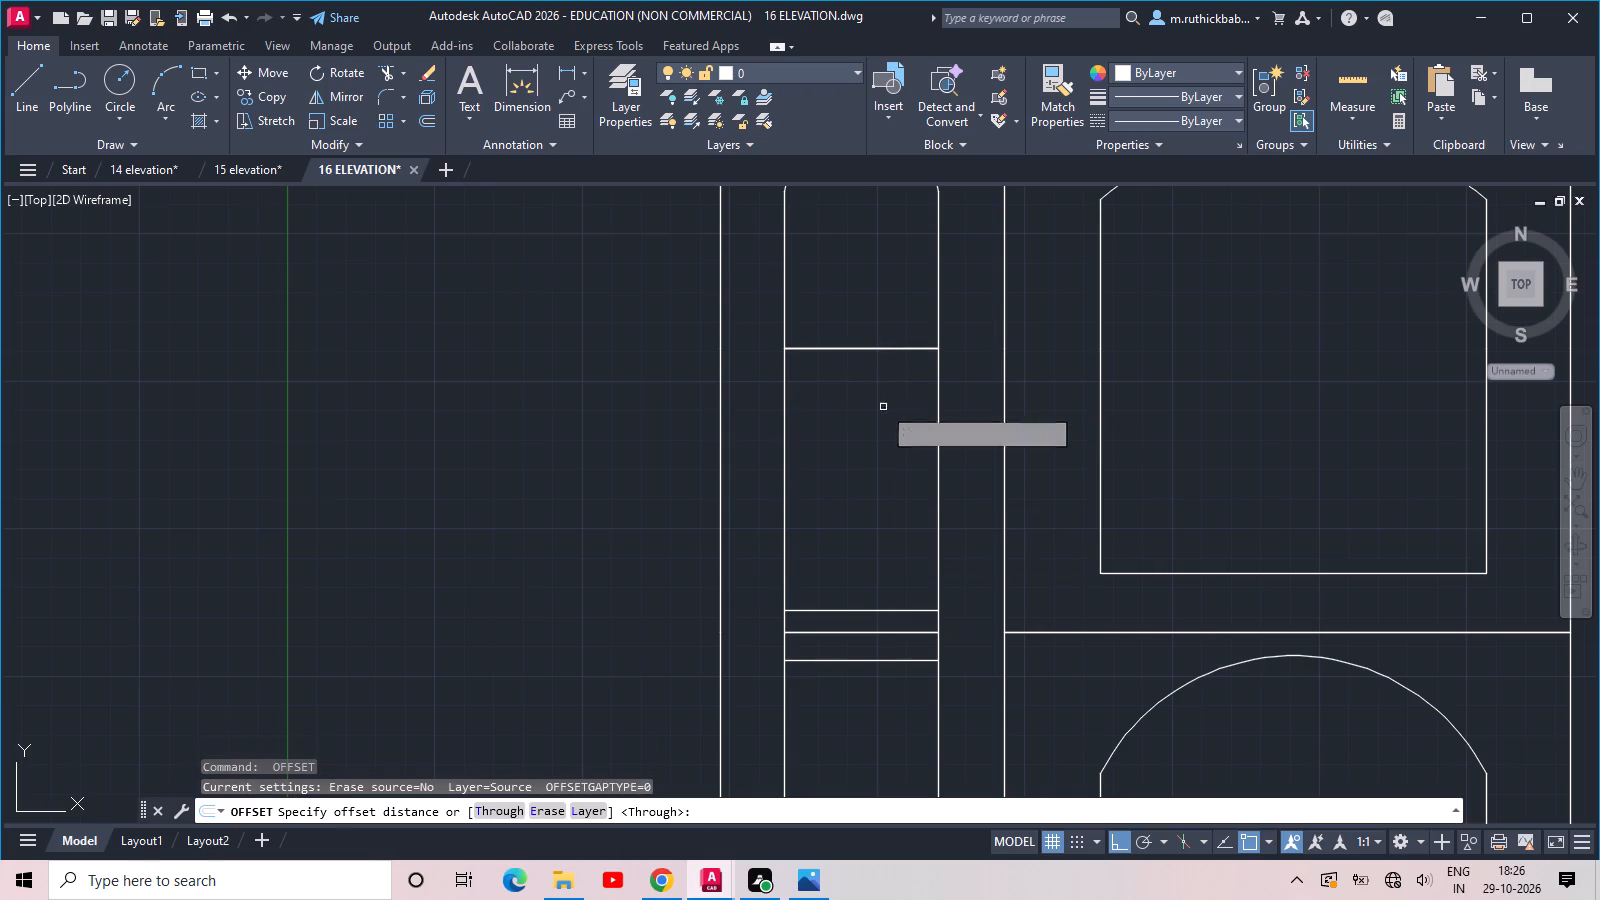
pyautogui.click(900, 349)
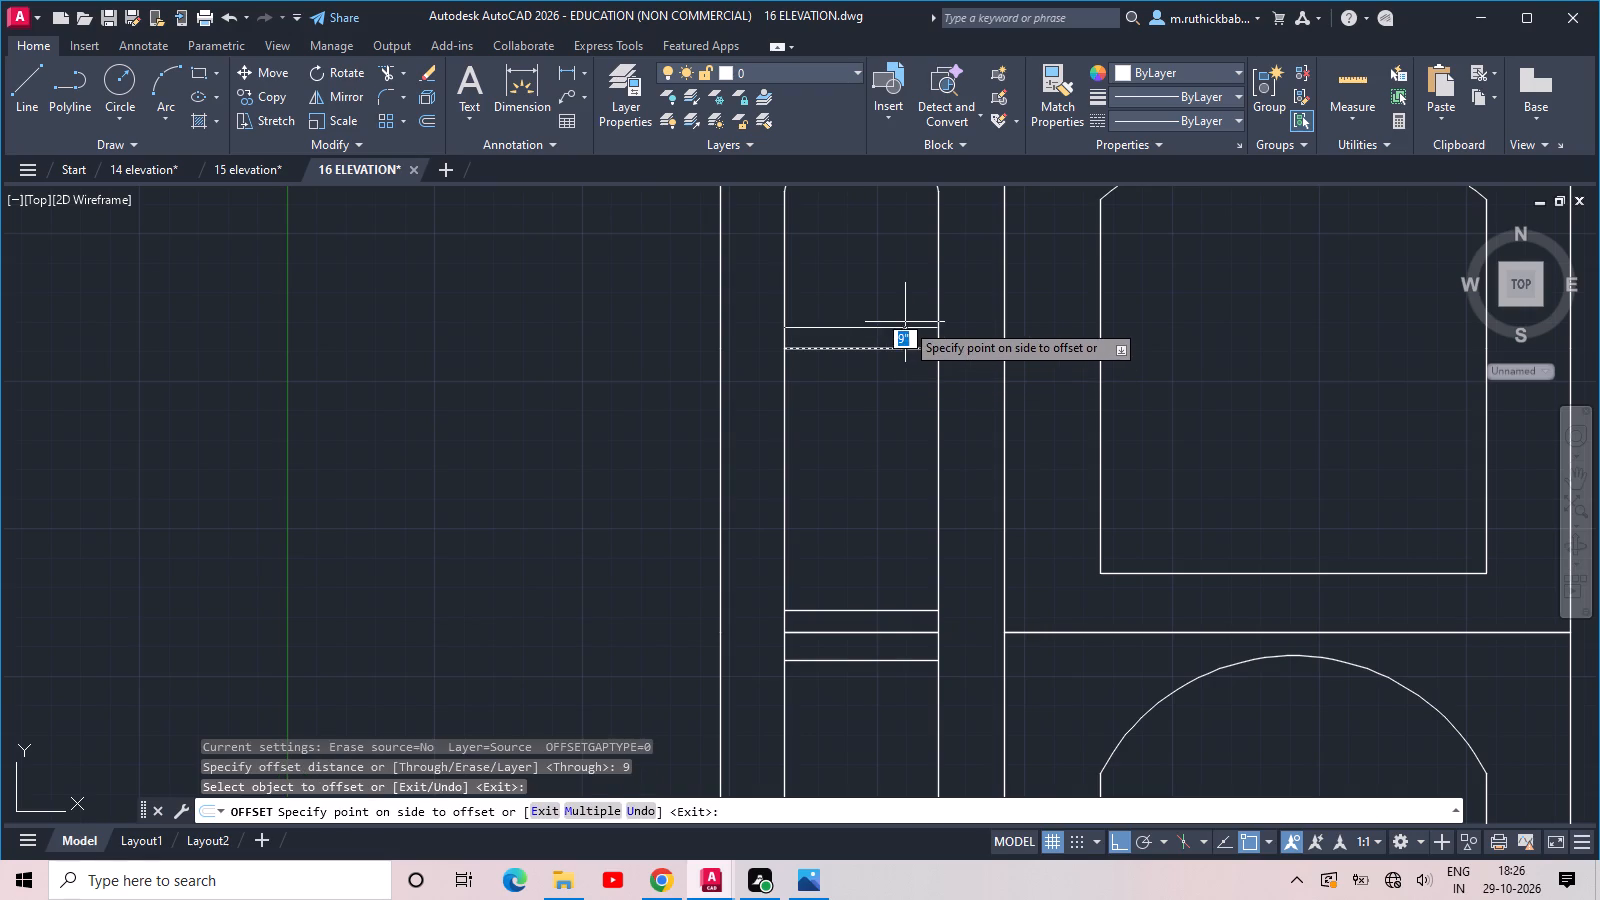
pyautogui.click(905, 322)
pyautogui.click(904, 348)
pyautogui.write('12')
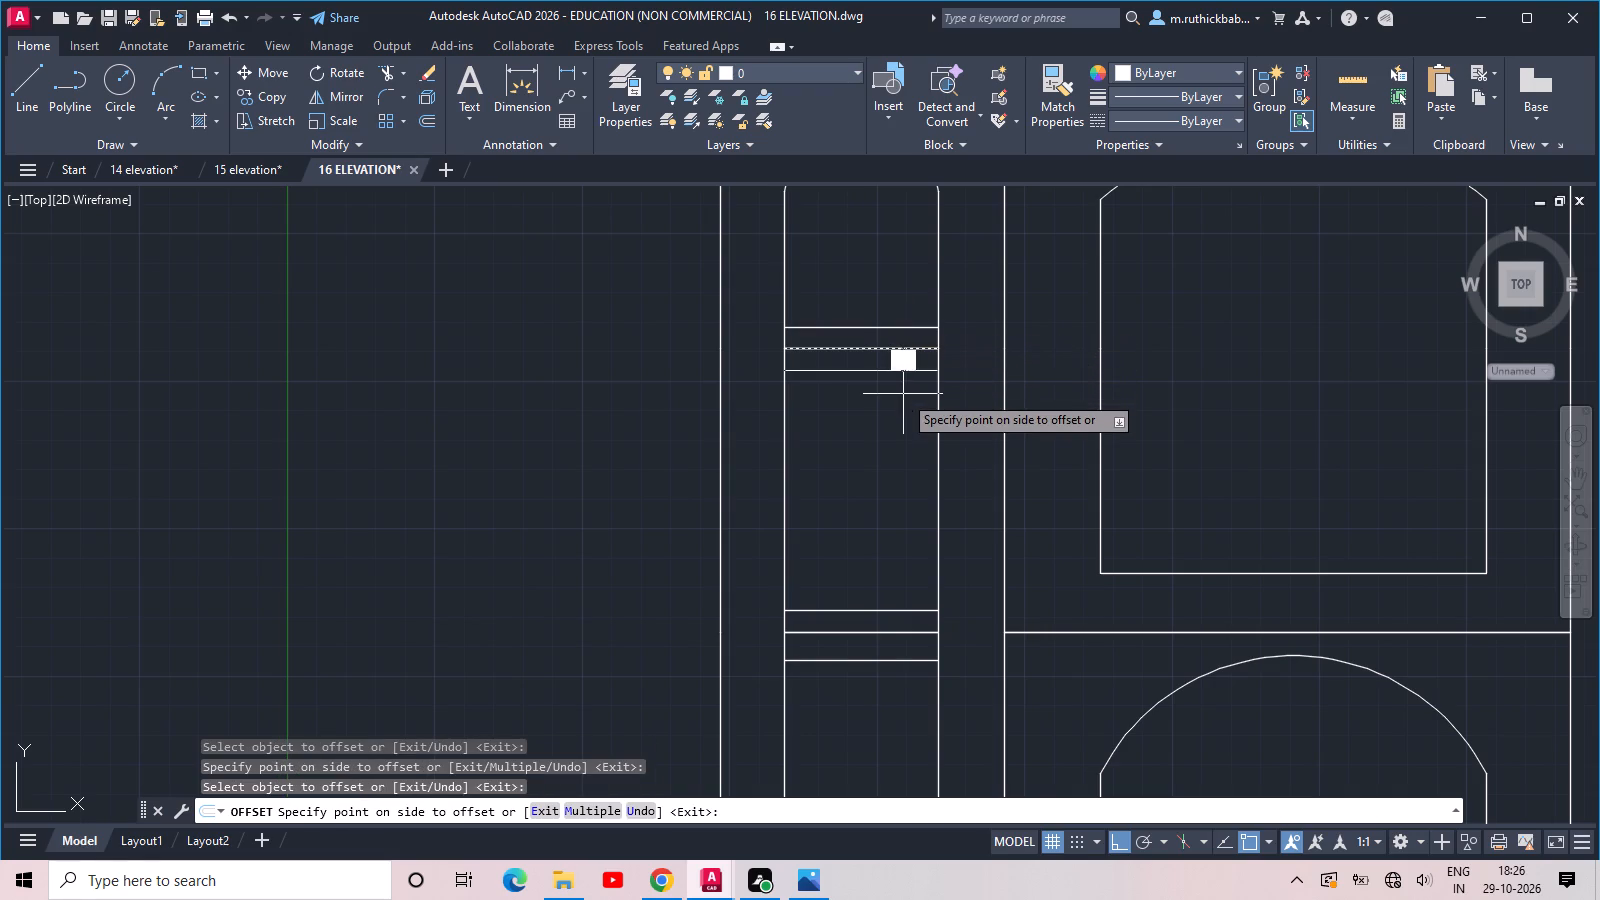
pyautogui.press('space')
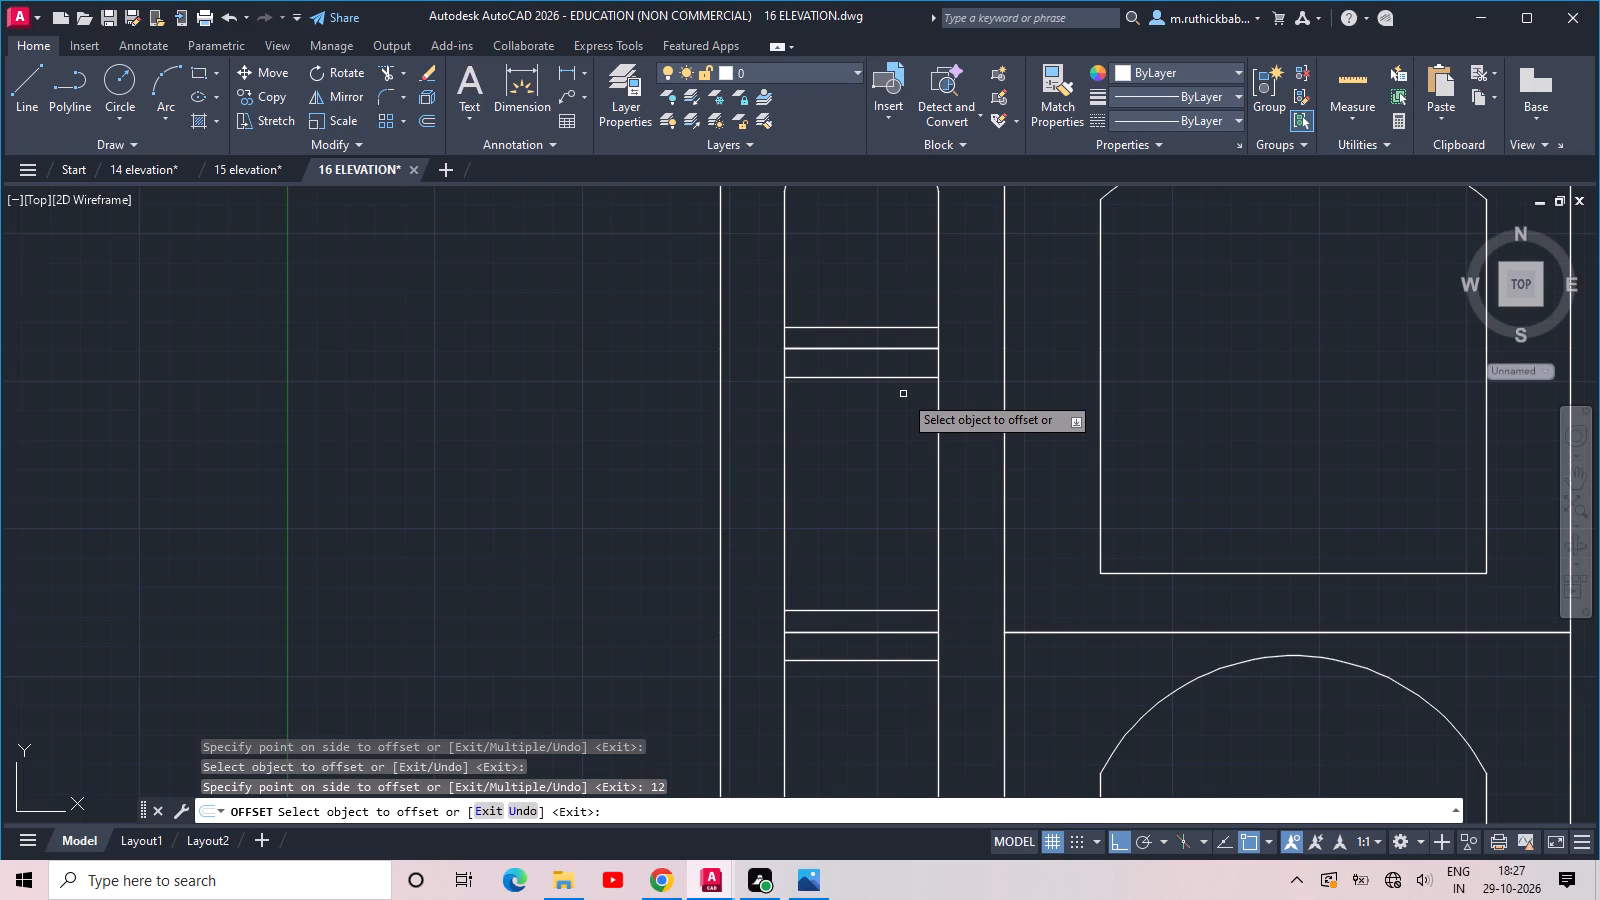
pyautogui.press('Escape')
pyautogui.press('Escape')
# Draw a thin upright rectangle about 7'-10" tall from the base line through the arch, near the ground-floor wide opening's left side.
pyautogui.scroll(-2, 866, 375)
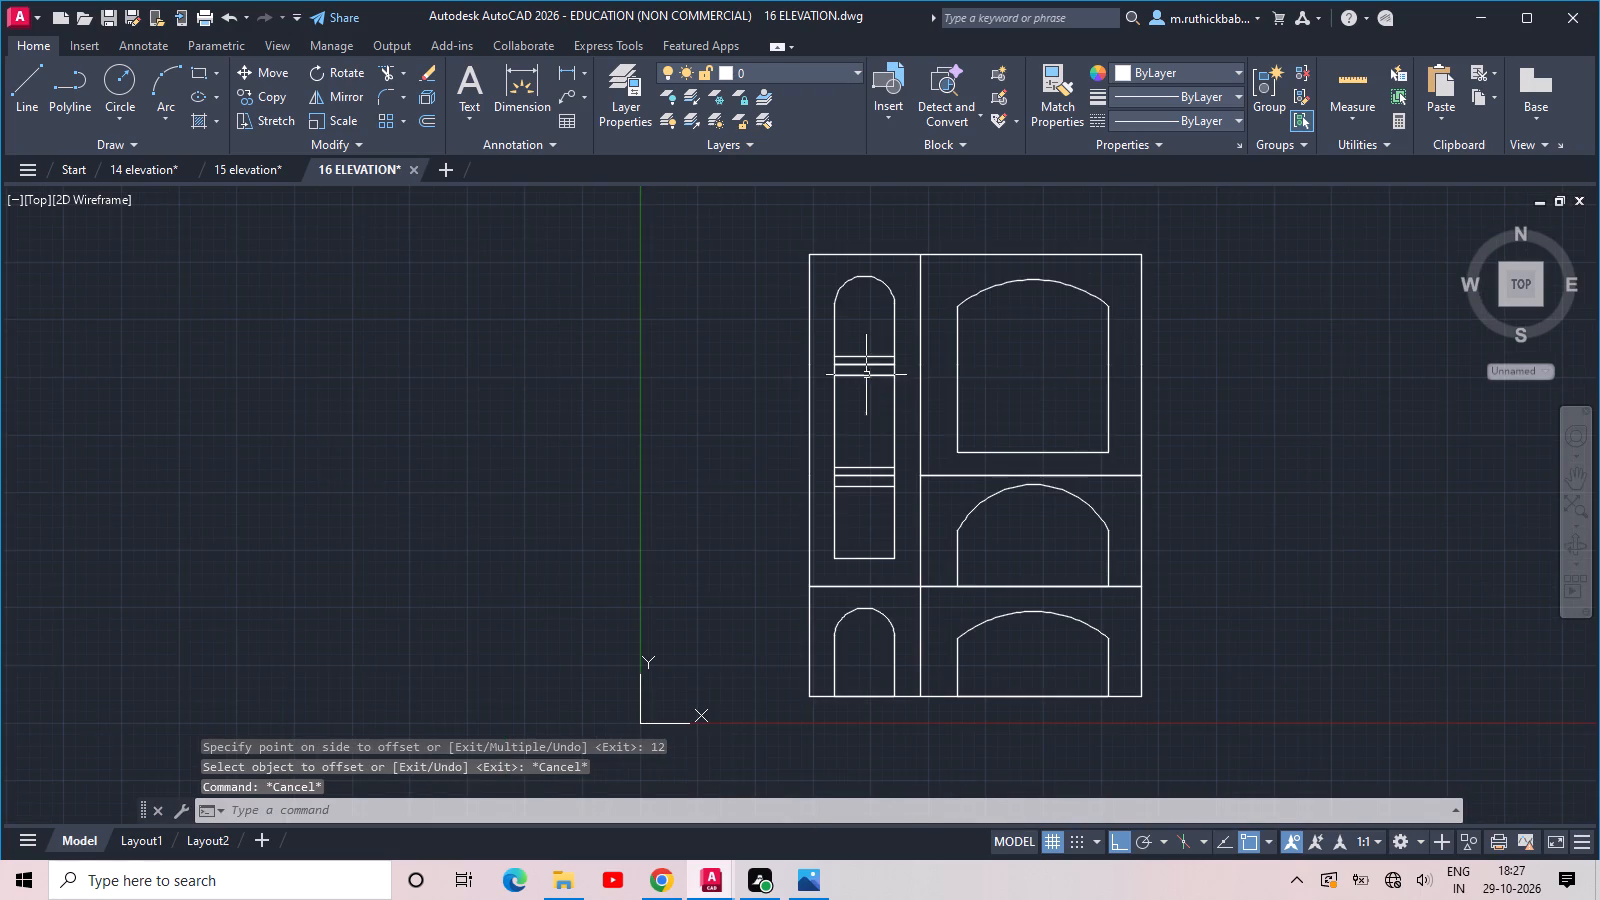
pyautogui.scroll(2, 1031, 575)
pyautogui.scroll(-1, 1012, 610)
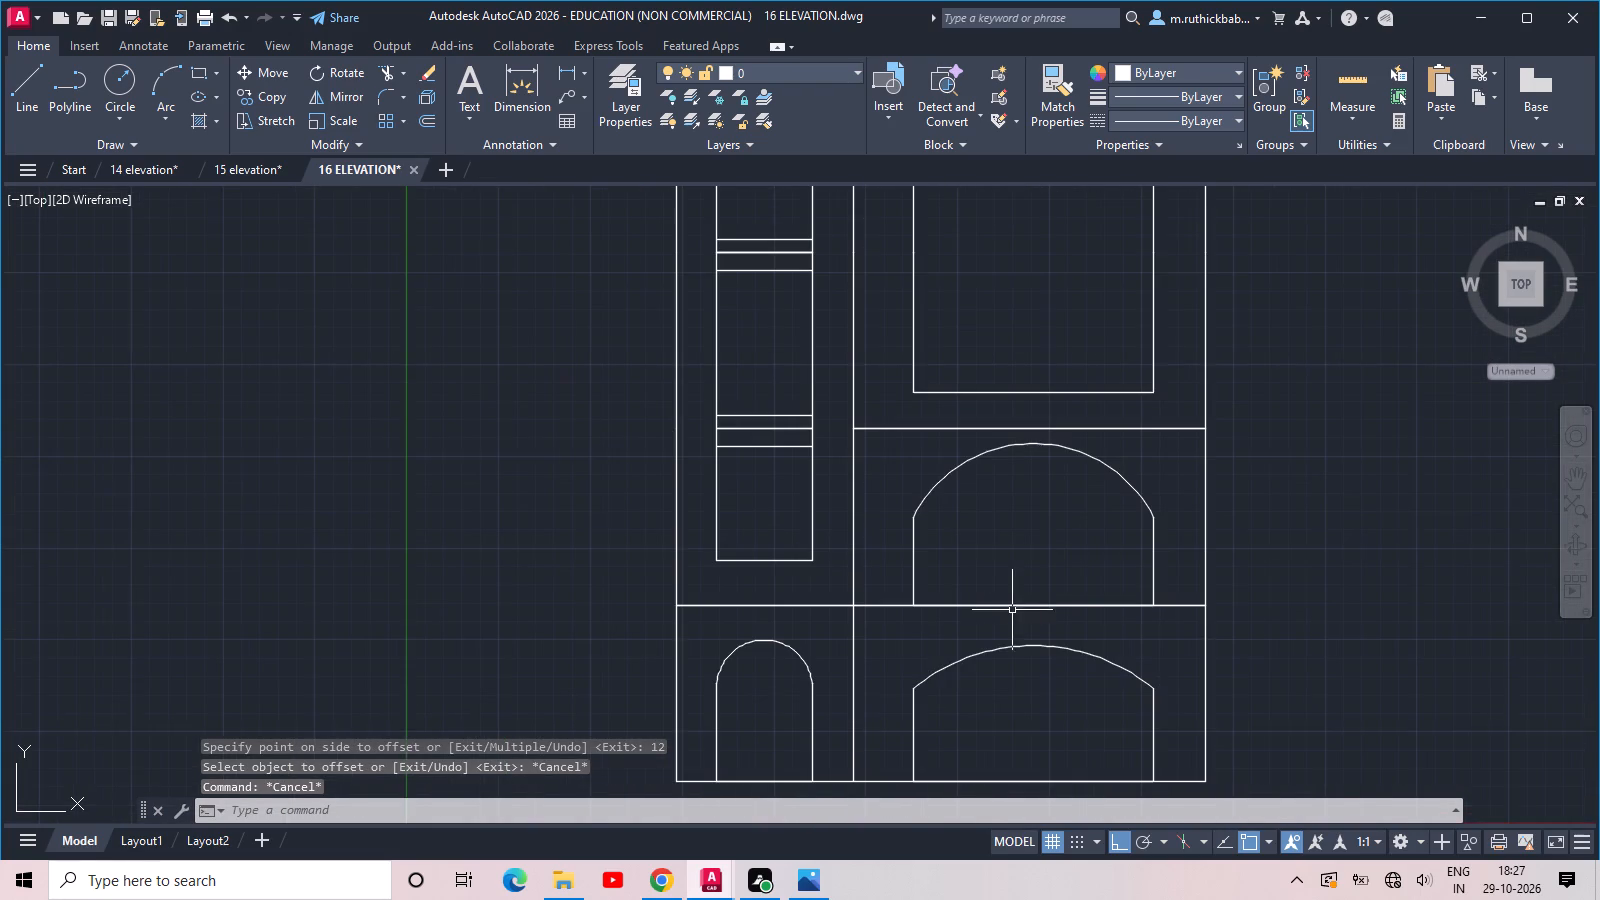
pyautogui.write('RE')
pyautogui.press('c')
pyautogui.press('space')
pyautogui.scroll(-1, 963, 777)
pyautogui.click(963, 780)
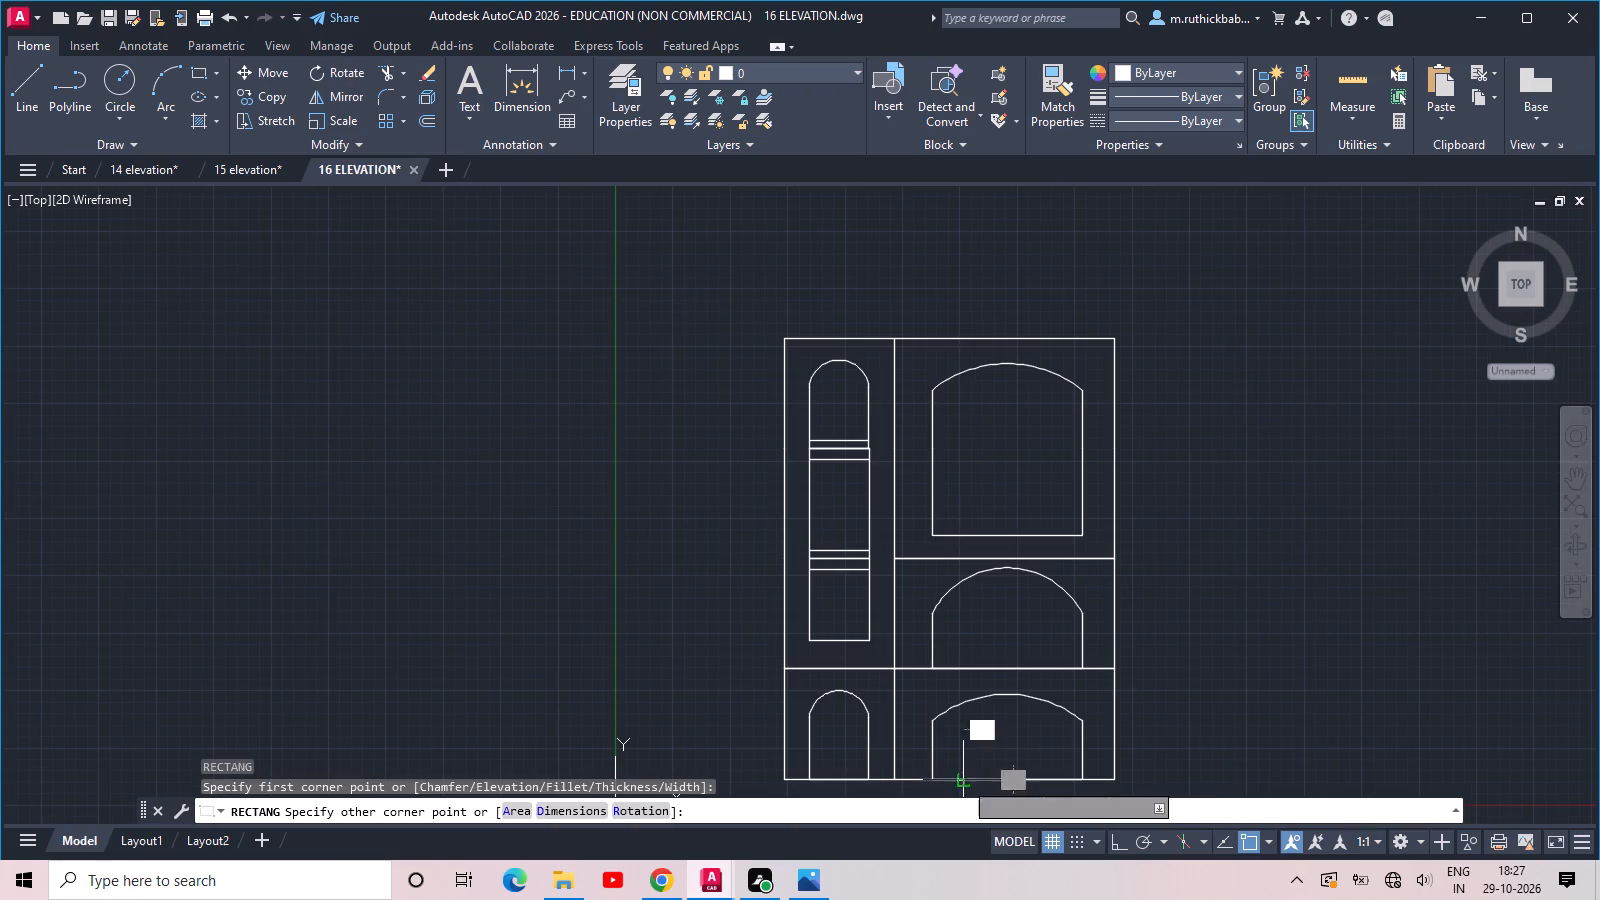
pyautogui.scroll(2, 956, 684)
pyautogui.moveTo(958, 684); pyautogui.dragTo(984, 536, button='middle')
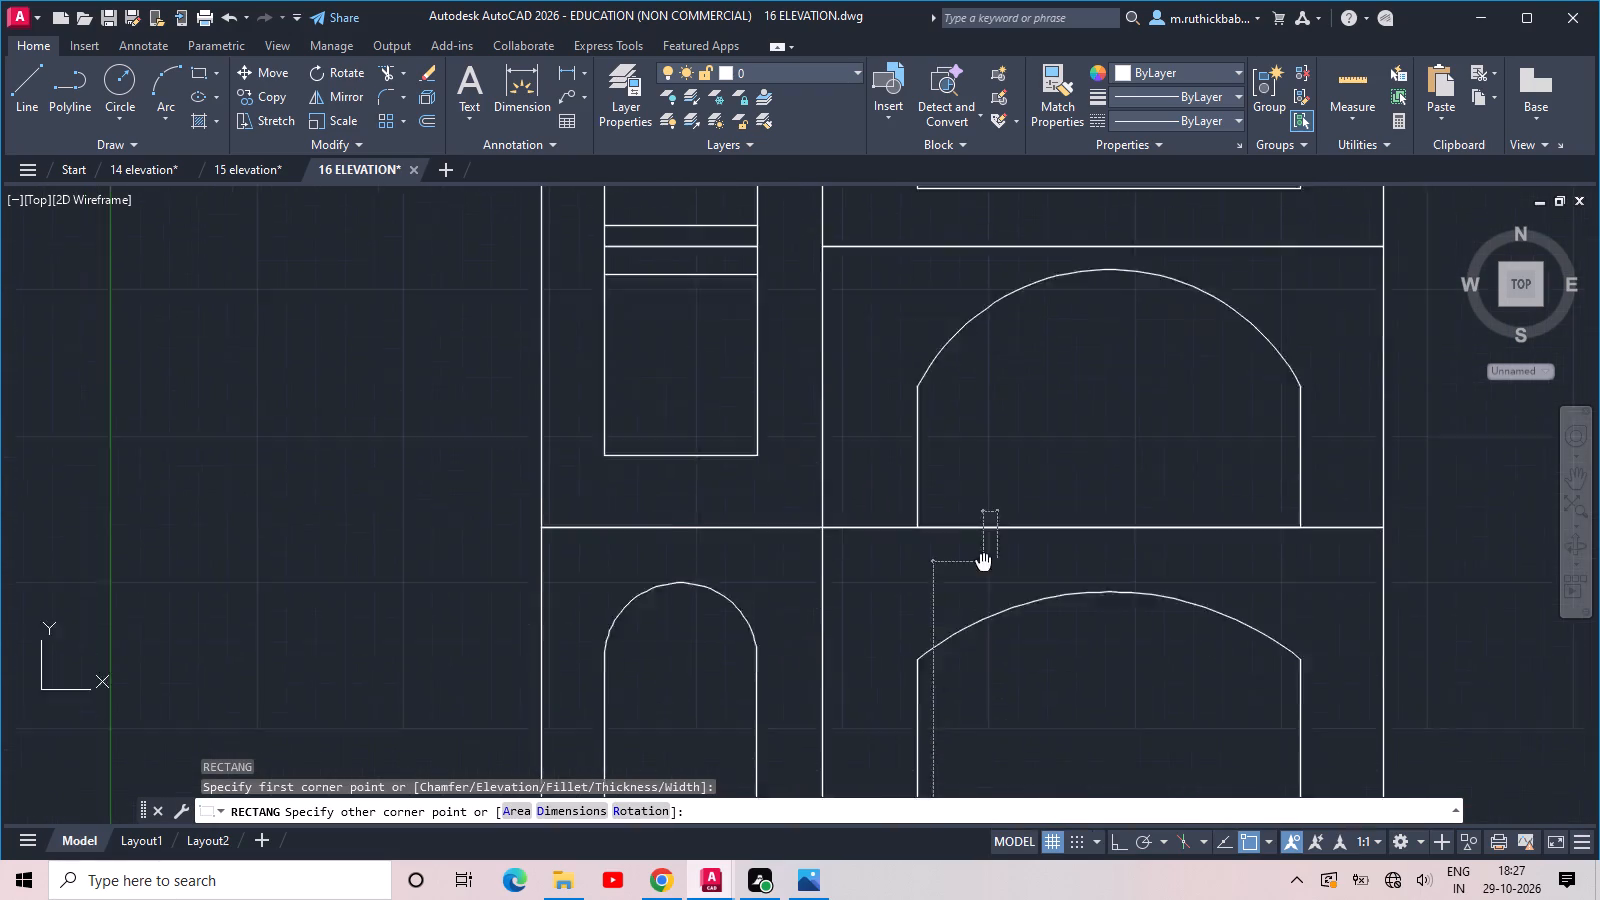
pyautogui.moveTo(984, 536); pyautogui.dragTo(966, 372, button='middle')
pyautogui.scroll(1, 977, 397)
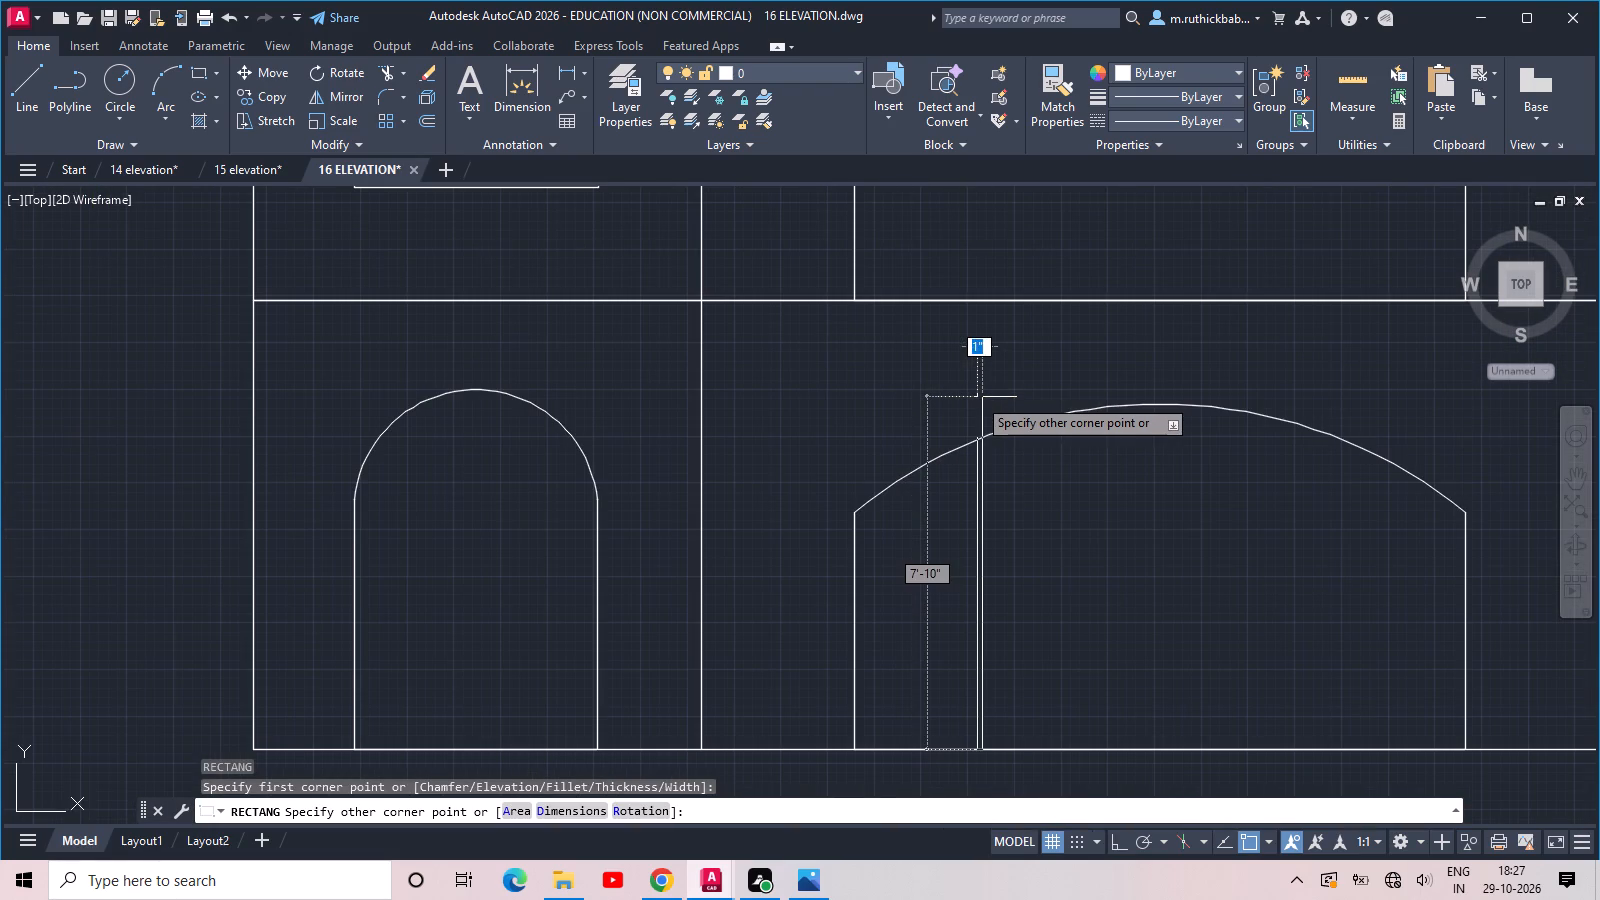
pyautogui.click(966, 397)
# Copy the upright bar along the base line from its bottom-right corner, about 8'-2" and about 1'-2" to the right.
pyautogui.moveTo(1012, 562); pyautogui.dragTo(989, 569)
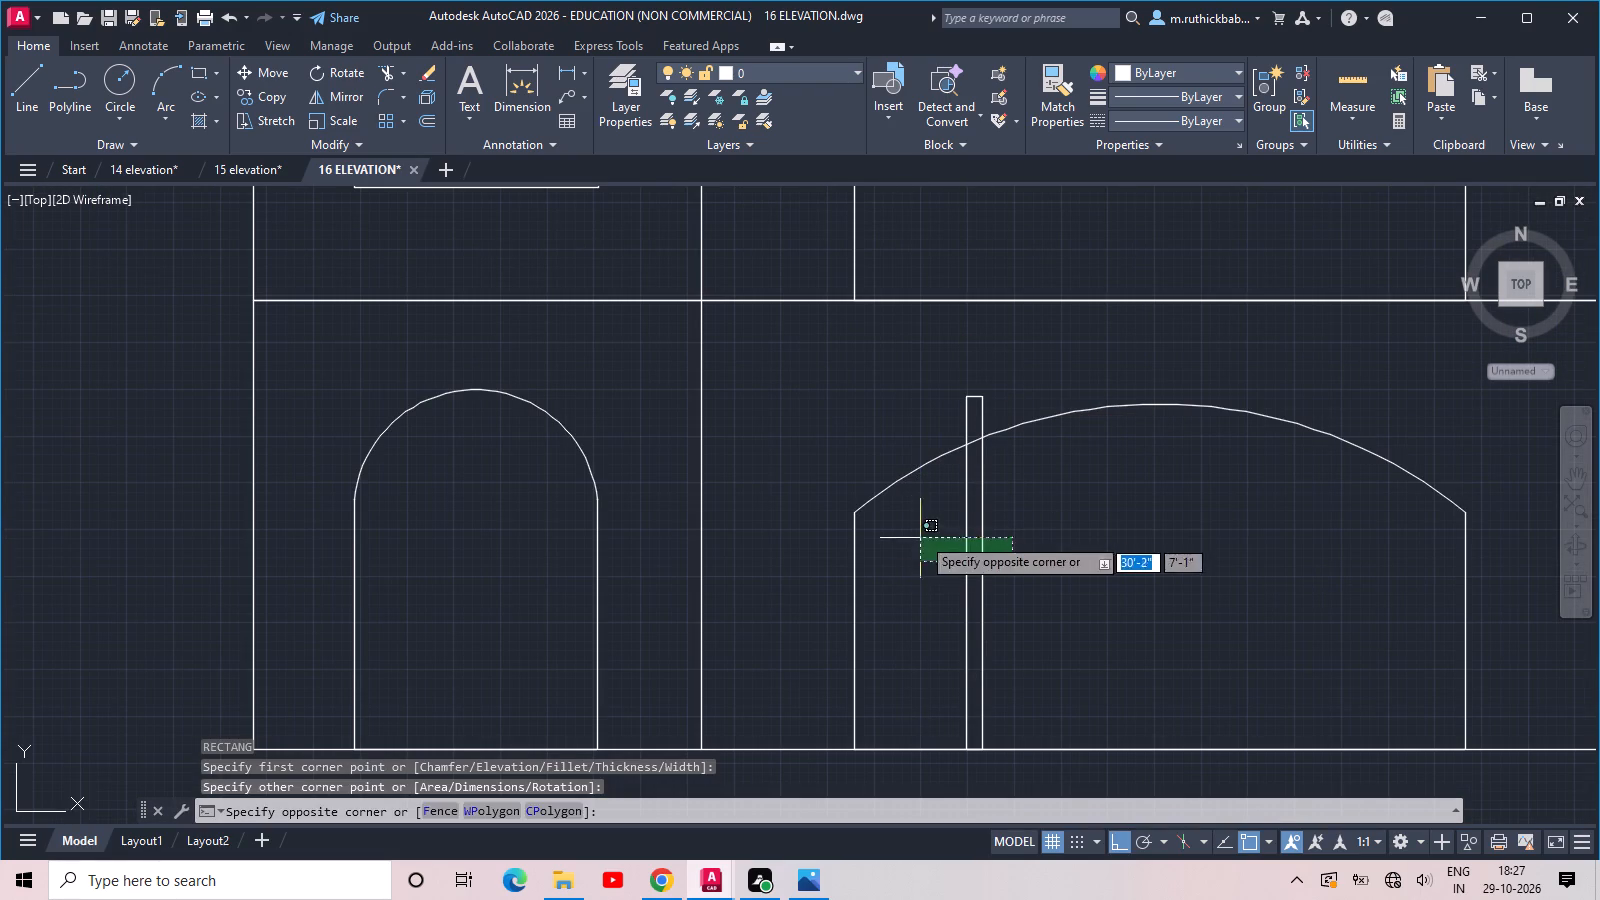
pyautogui.click(924, 533)
pyautogui.press('c')
pyautogui.press('o')
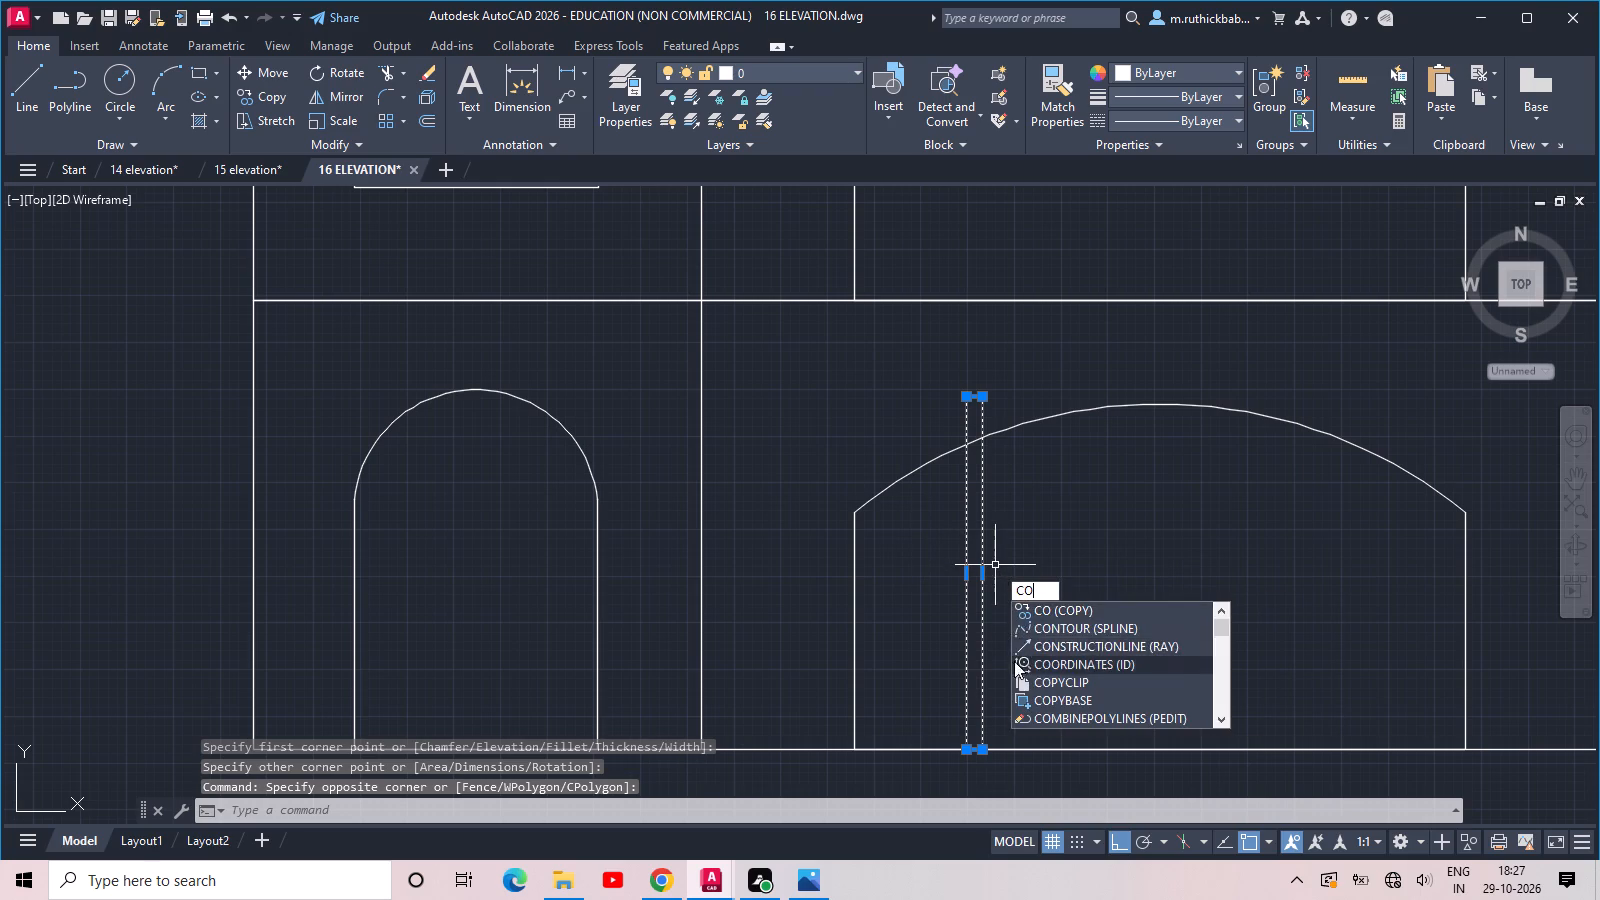
pyautogui.press('space')
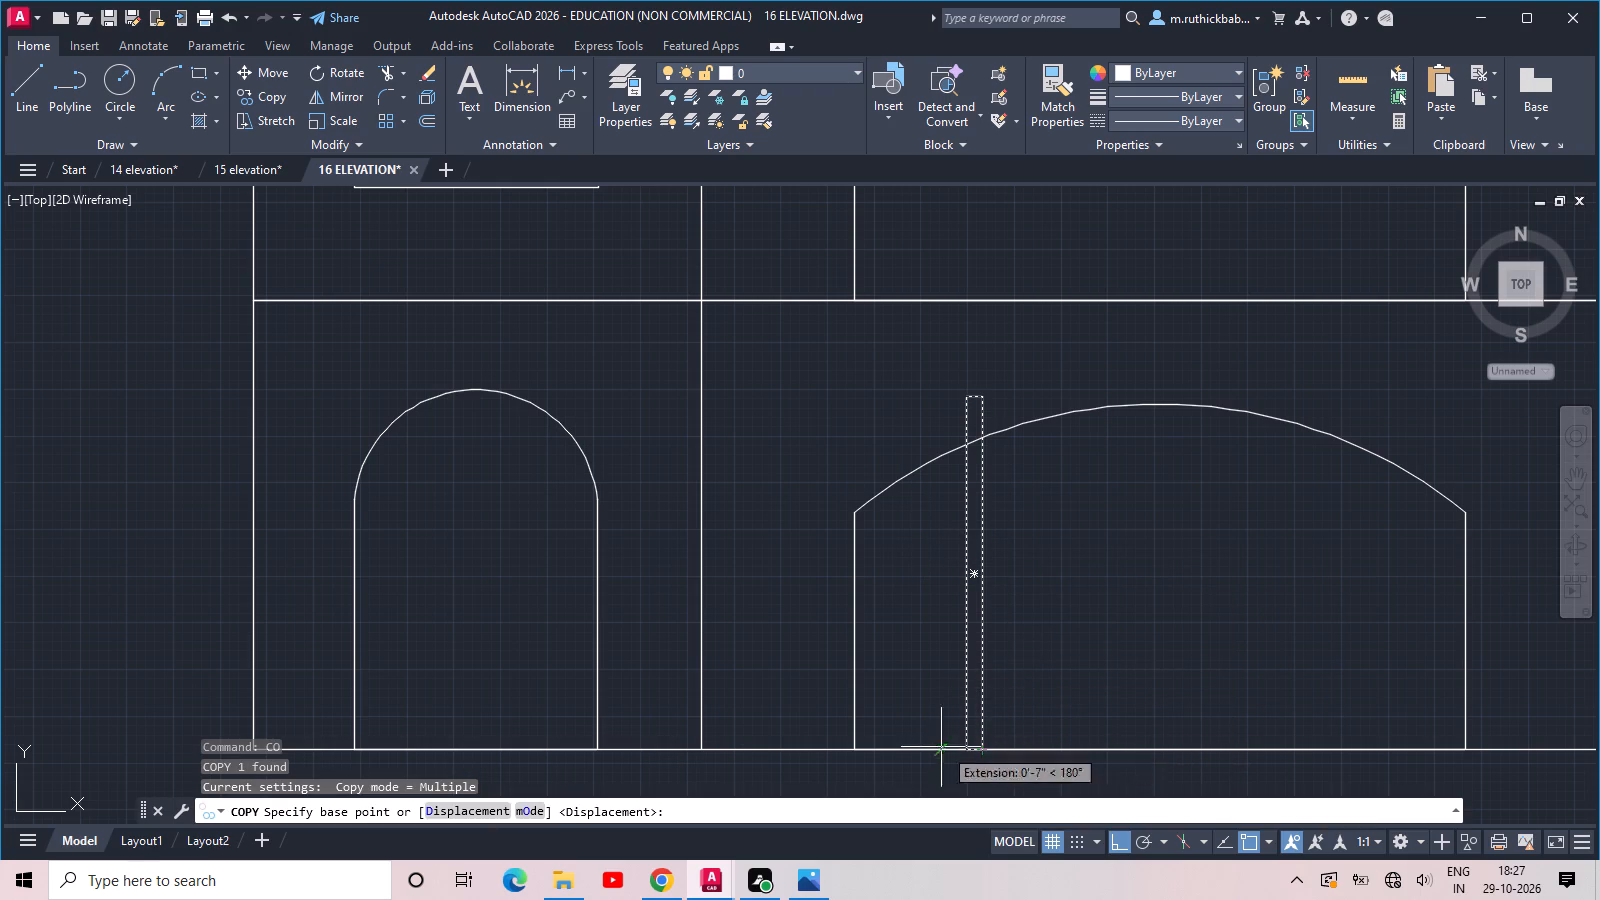
pyautogui.click(984, 754)
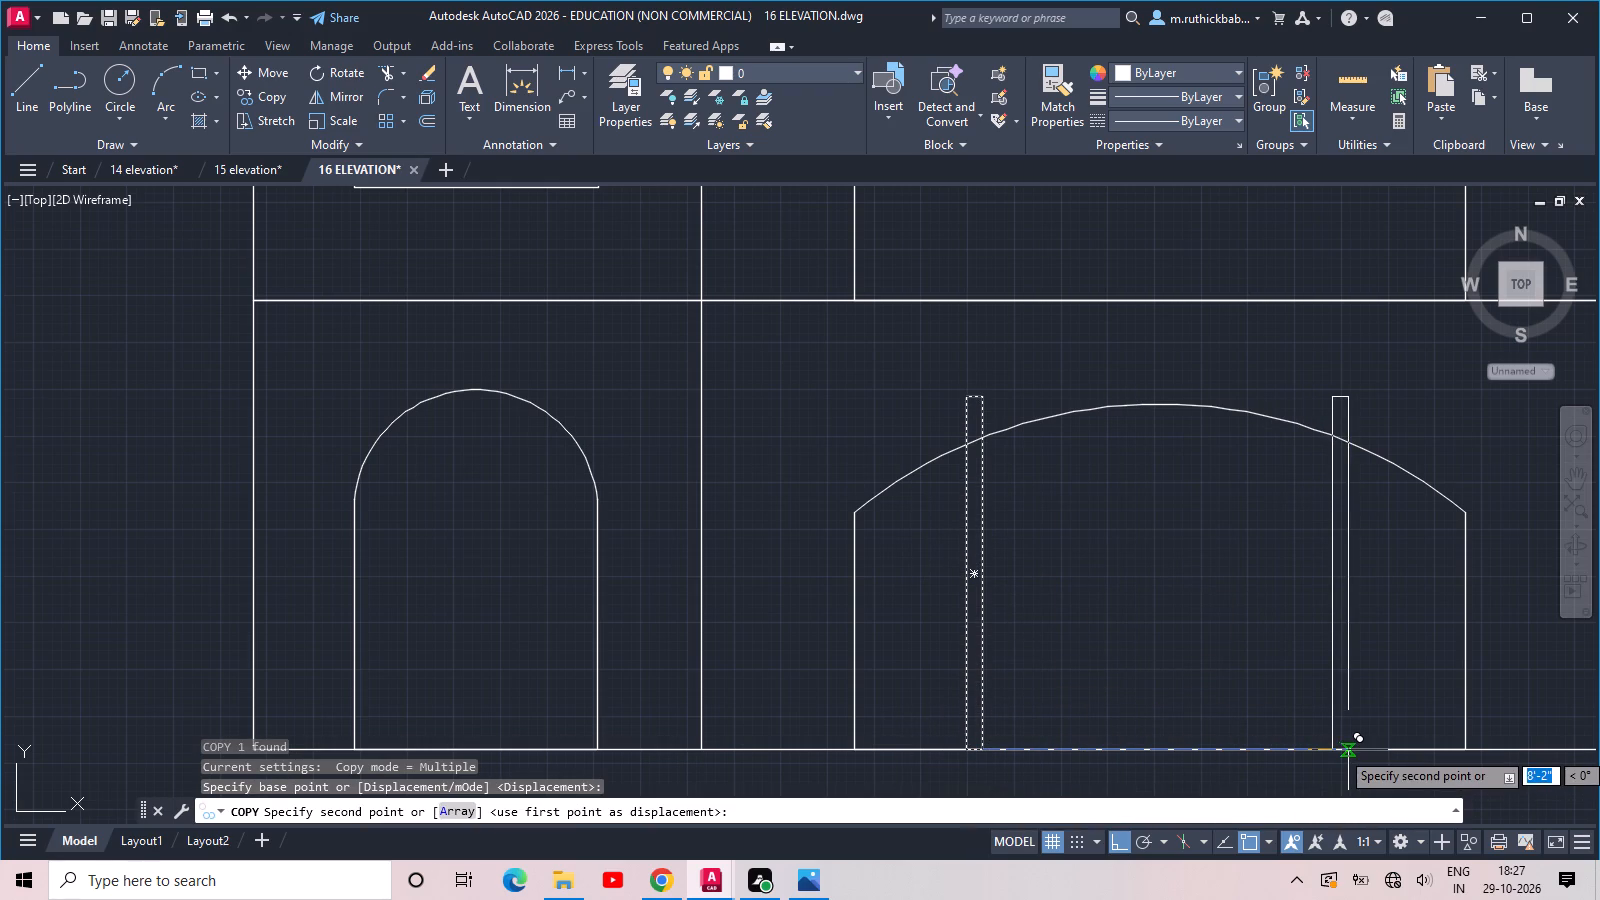
pyautogui.click(1351, 750)
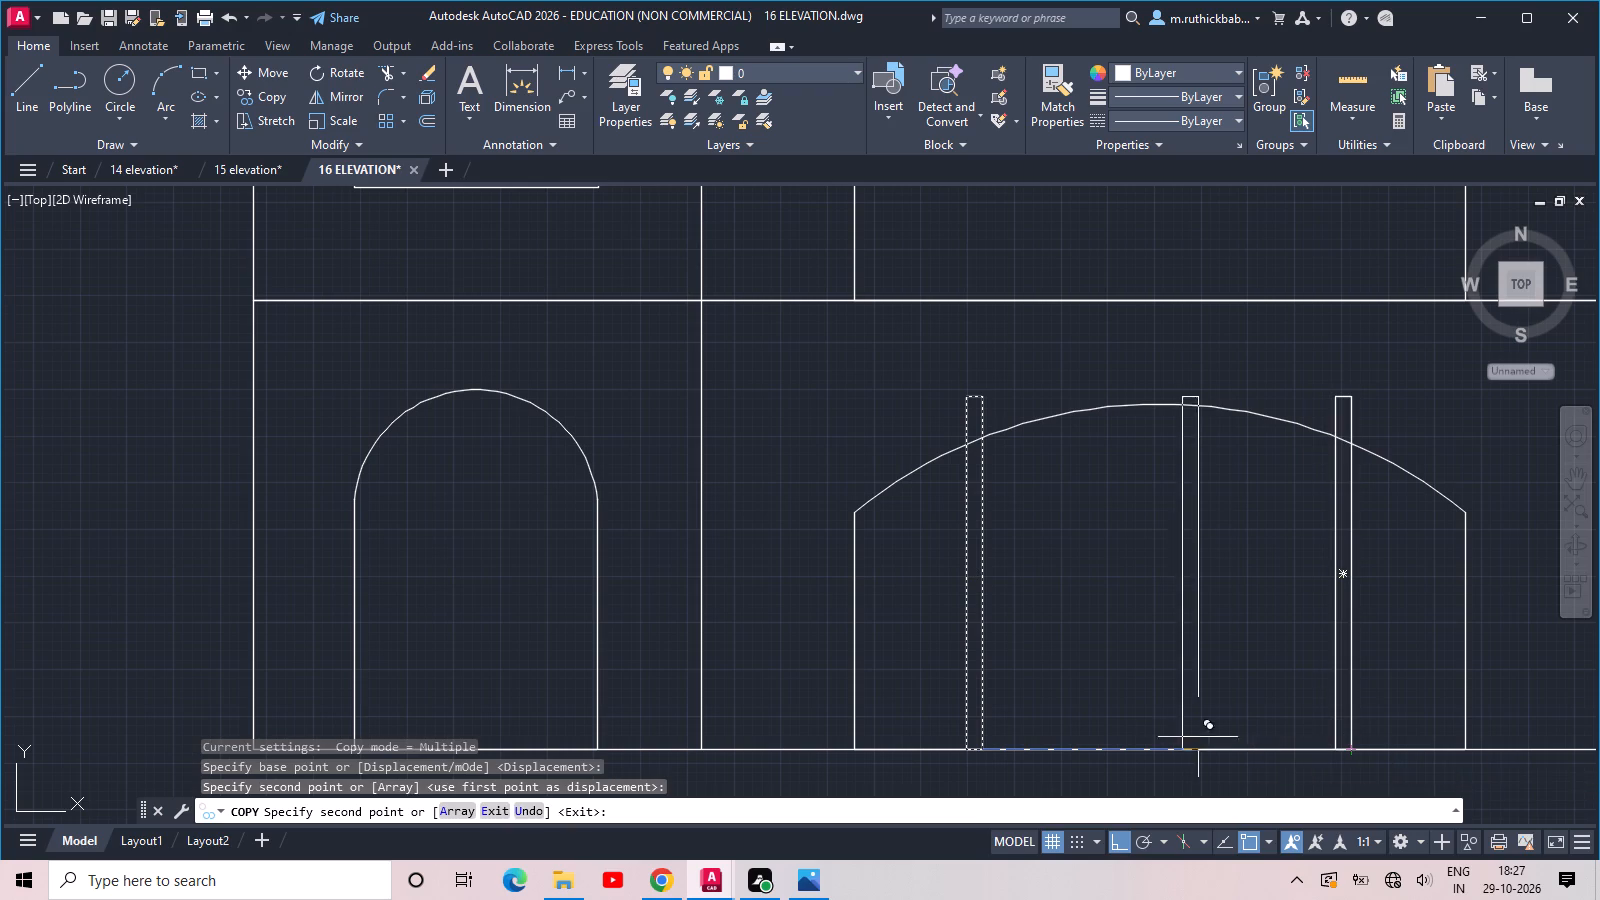
pyautogui.click(1033, 750)
# Copy the upright bar up to the first-floor line, placing one near each side of the first-floor wide arched opening.
pyautogui.moveTo(1092, 671); pyautogui.dragTo(1116, 812, button='middle')
pyautogui.scroll(-1, 1060, 484)
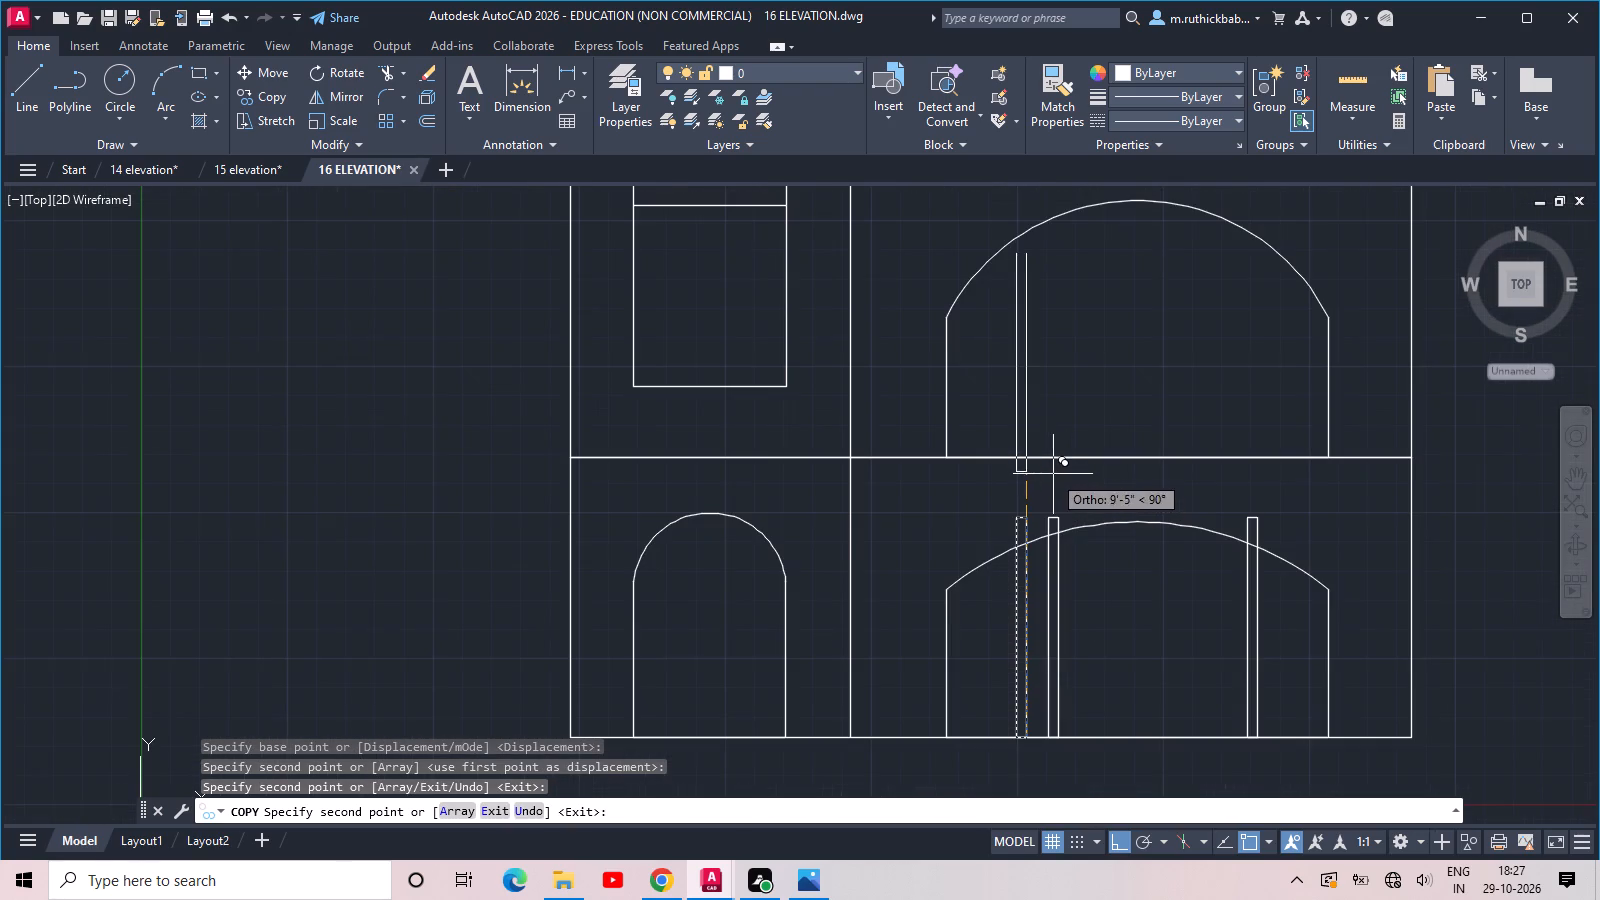
pyautogui.click(1029, 457)
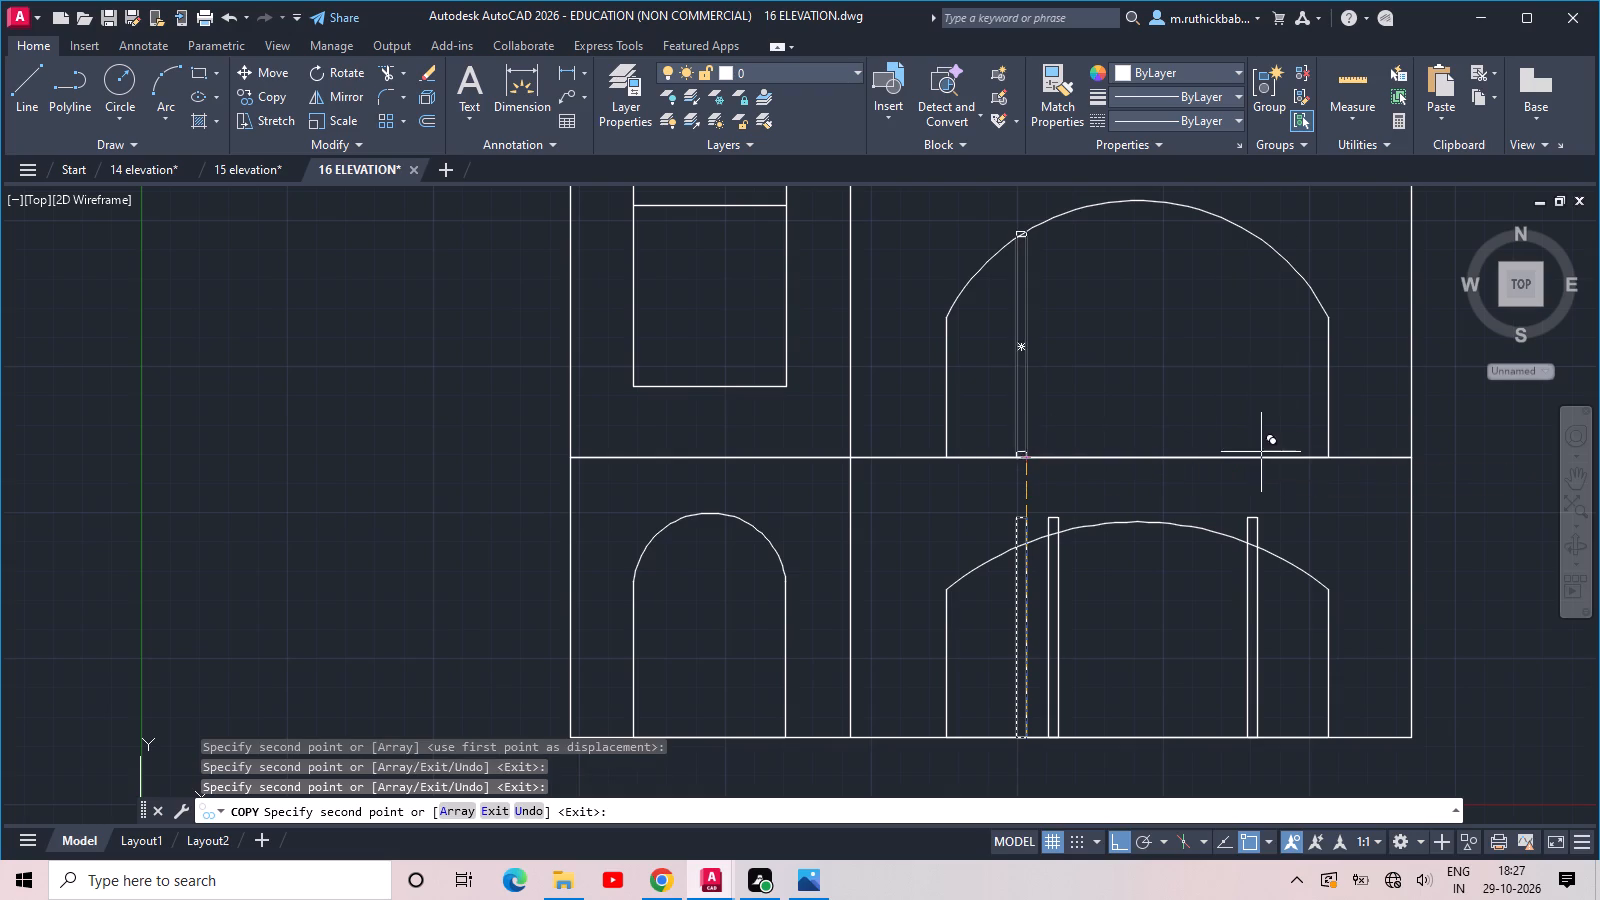
pyautogui.click(1292, 460)
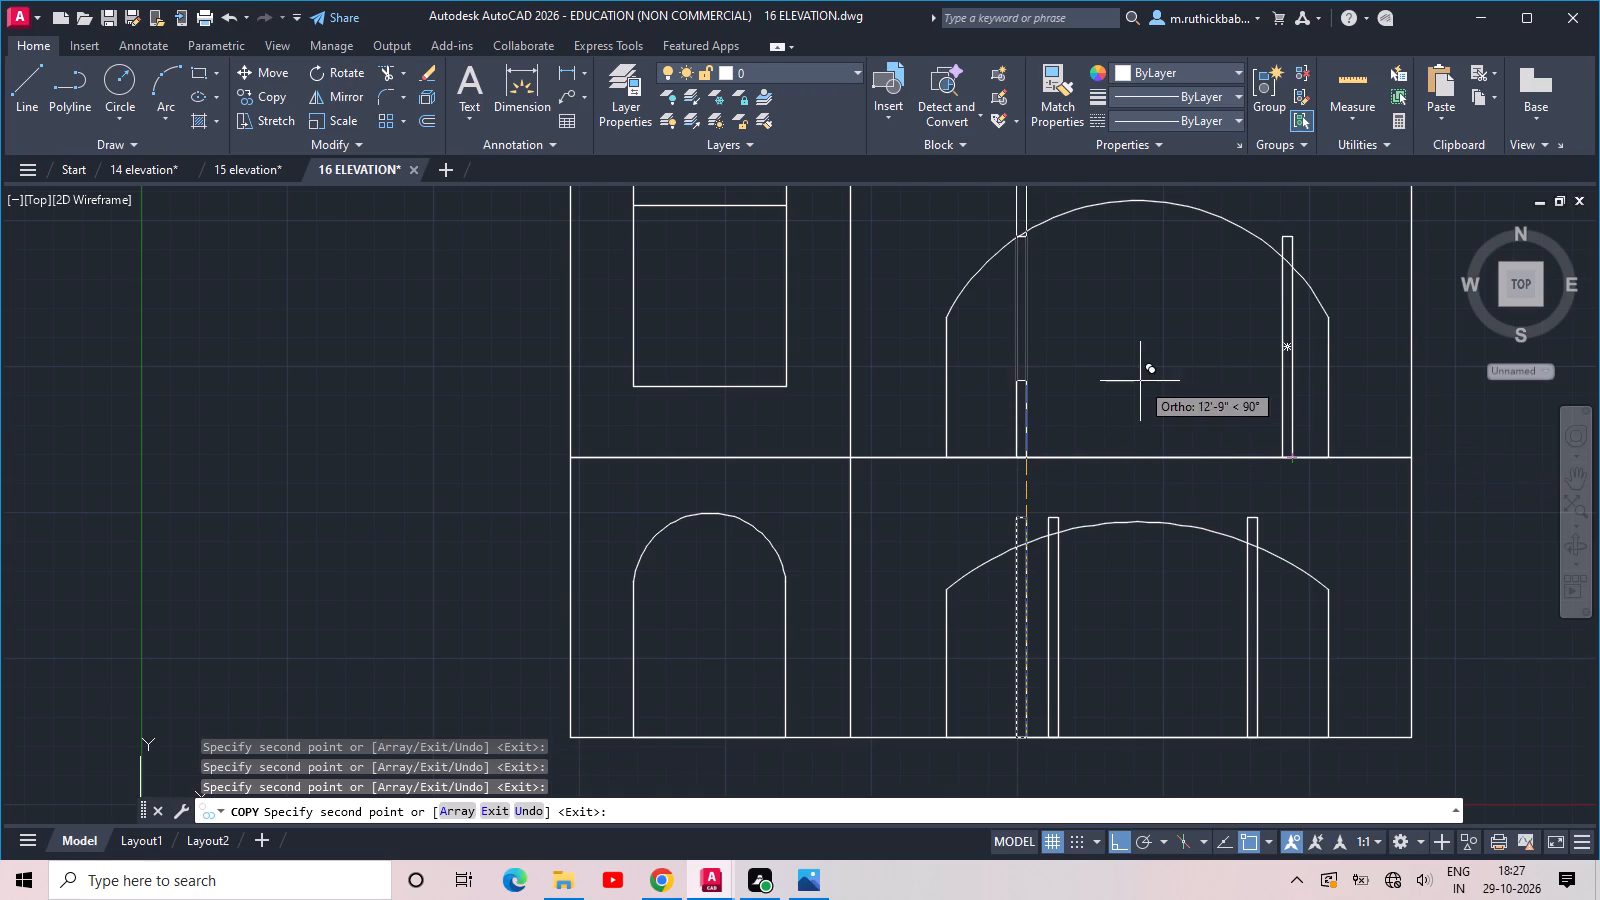
pyautogui.press('Escape')
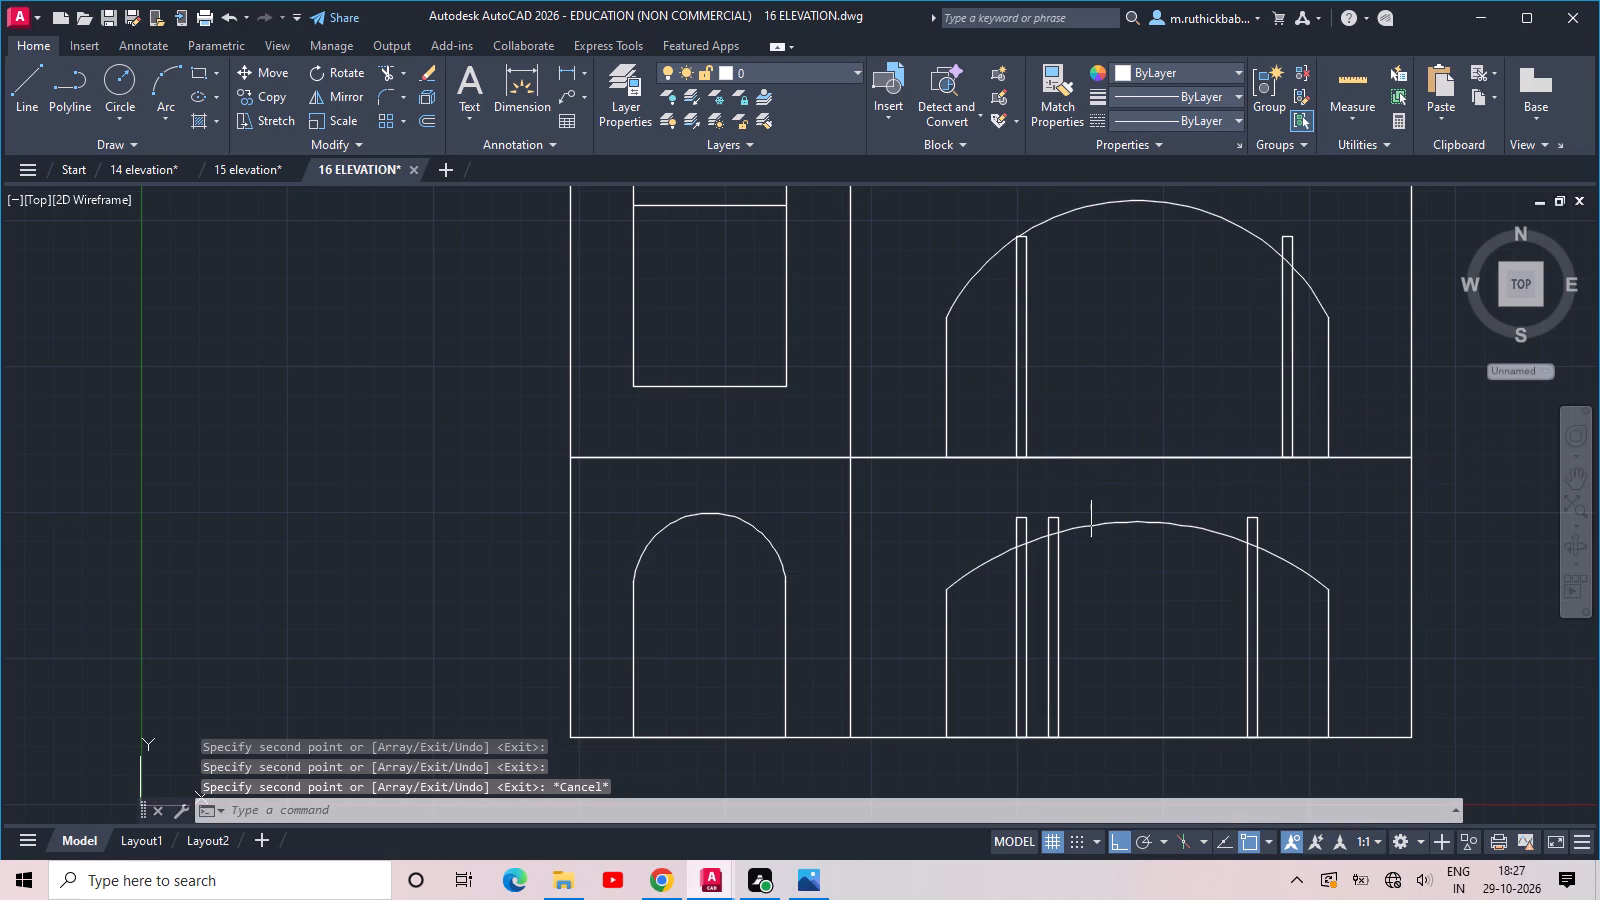
# Trim the parts of the three upright bars projecting above the ground-floor wide opening's arch, including their top edges.
pyautogui.write('TR')
pyautogui.press('space')
pyautogui.press('space')
pyautogui.scroll(2, 1083, 513)
pyautogui.click(1057, 528)
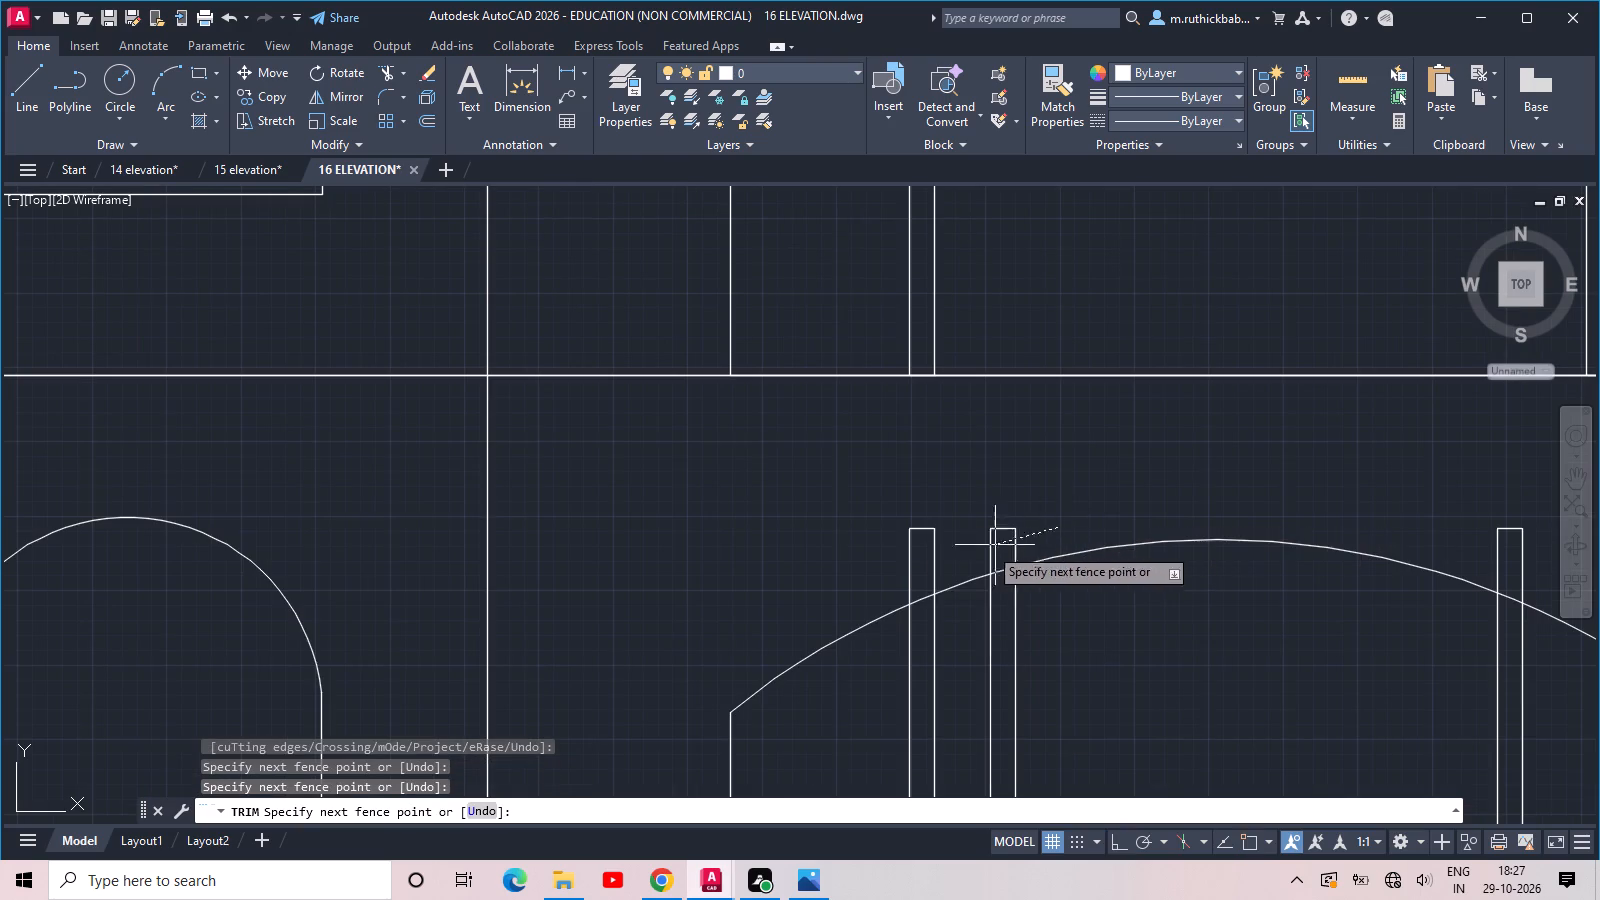
pyautogui.click(830, 574)
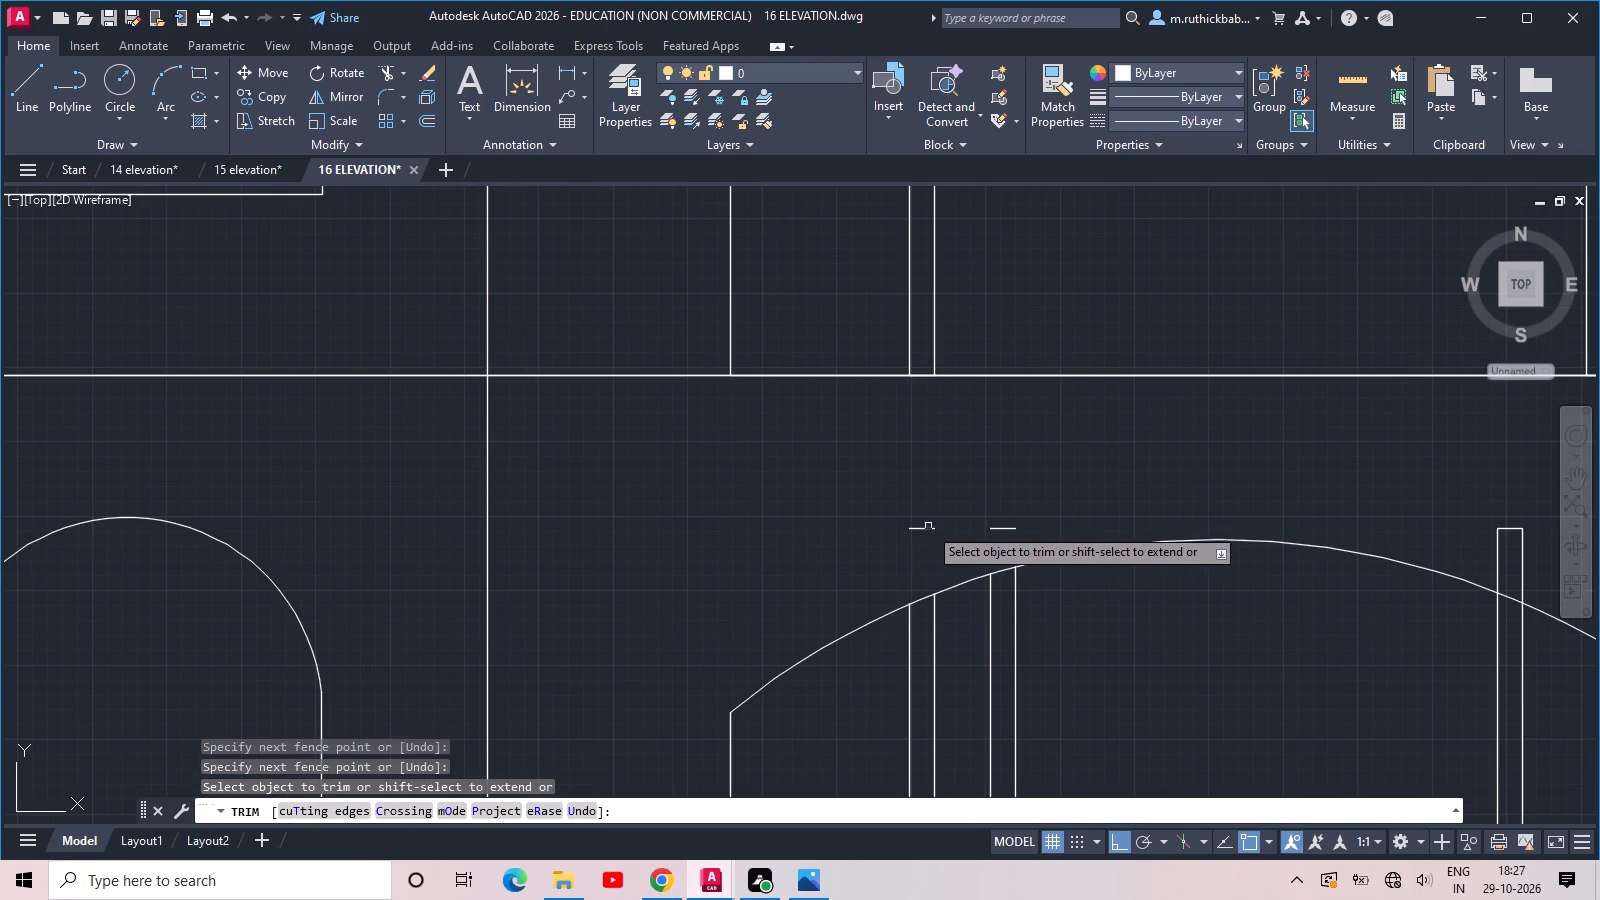
pyautogui.click(926, 523)
pyautogui.click(1034, 529)
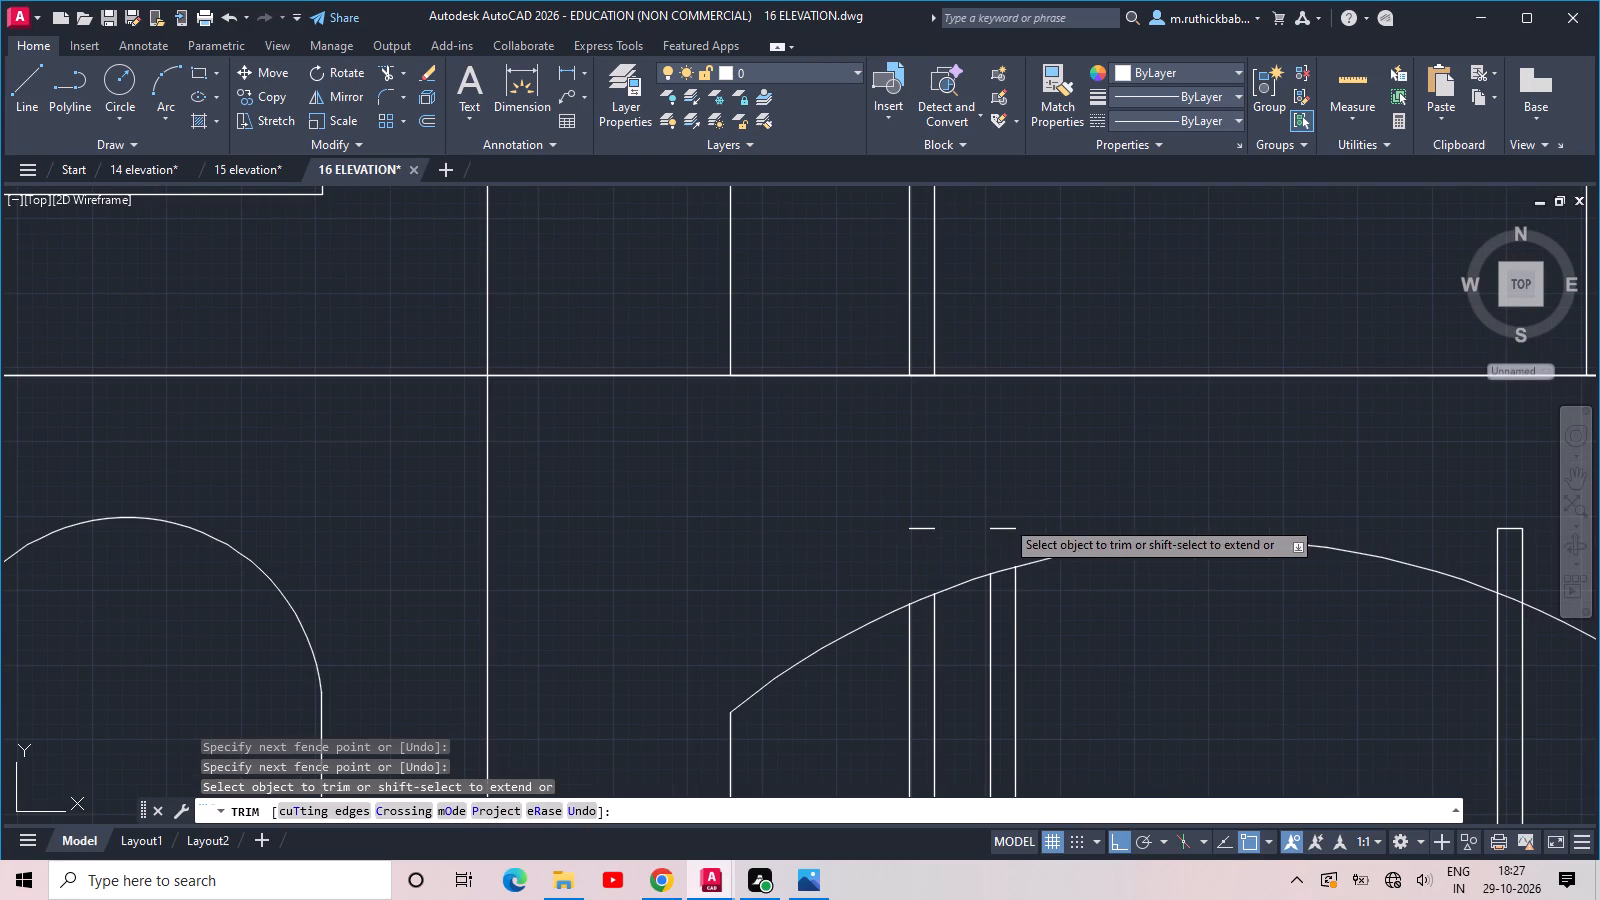
pyautogui.click(944, 497)
pyautogui.click(906, 549)
pyautogui.click(991, 513)
pyautogui.click(1020, 541)
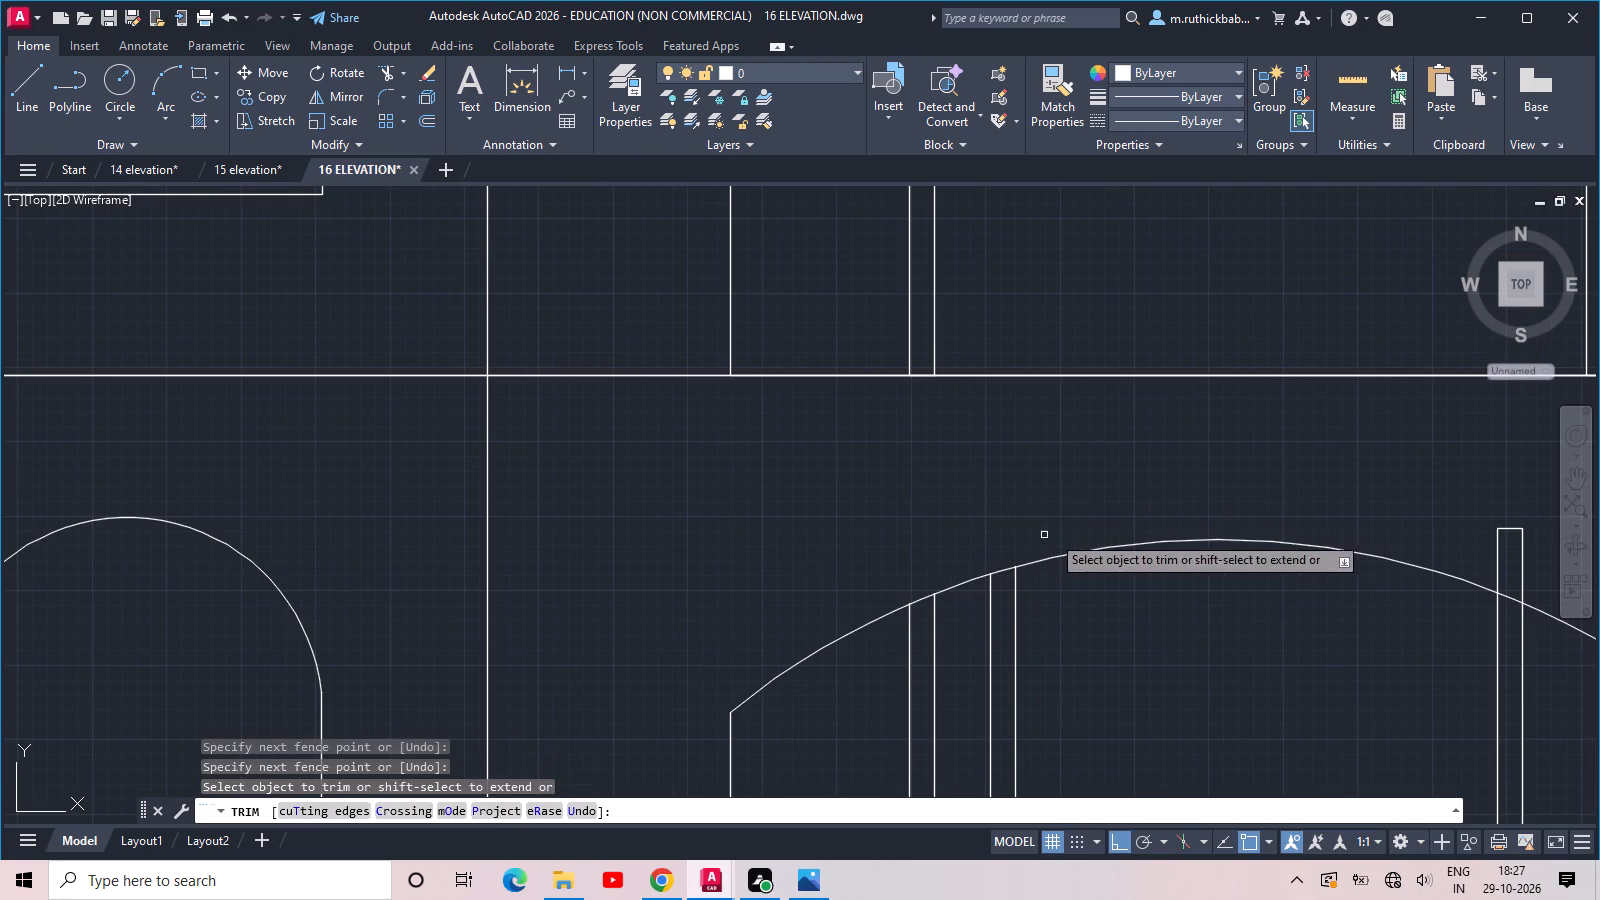
pyautogui.moveTo(1464, 552); pyautogui.dragTo(1478, 555)
pyautogui.click(1541, 569)
pyautogui.click(1522, 553)
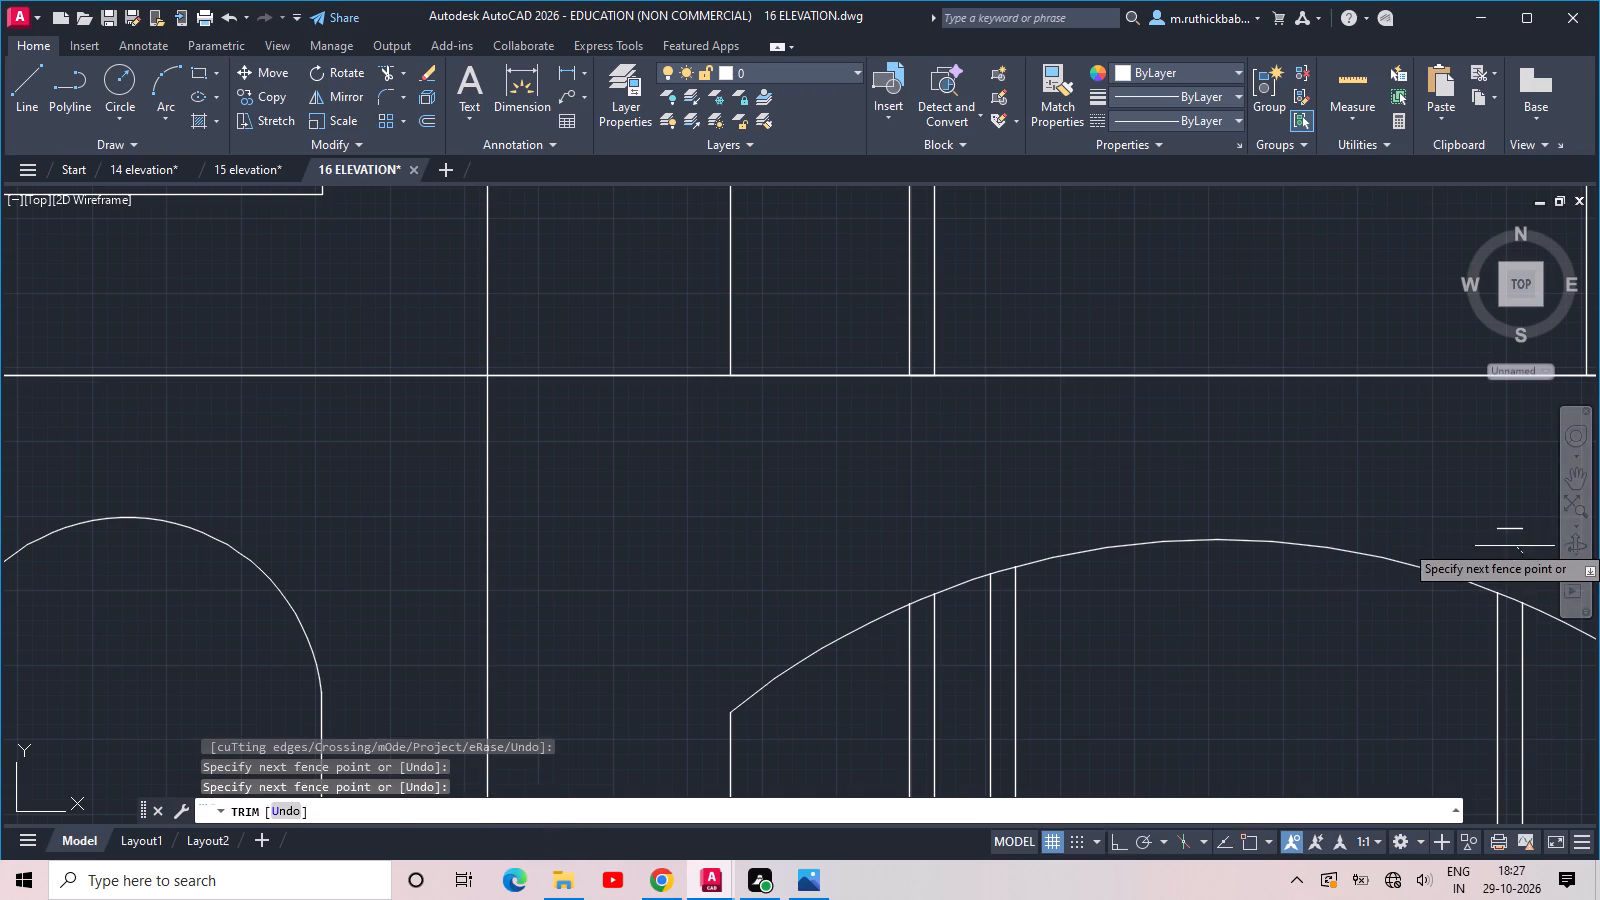
pyautogui.click(1501, 523)
# Trim the part of the right upright bar projecting above the first-floor wide opening's arch.
pyautogui.scroll(-3, 1493, 511)
pyautogui.moveTo(1490, 502); pyautogui.dragTo(1218, 675, button='middle')
pyautogui.scroll(2, 1273, 517)
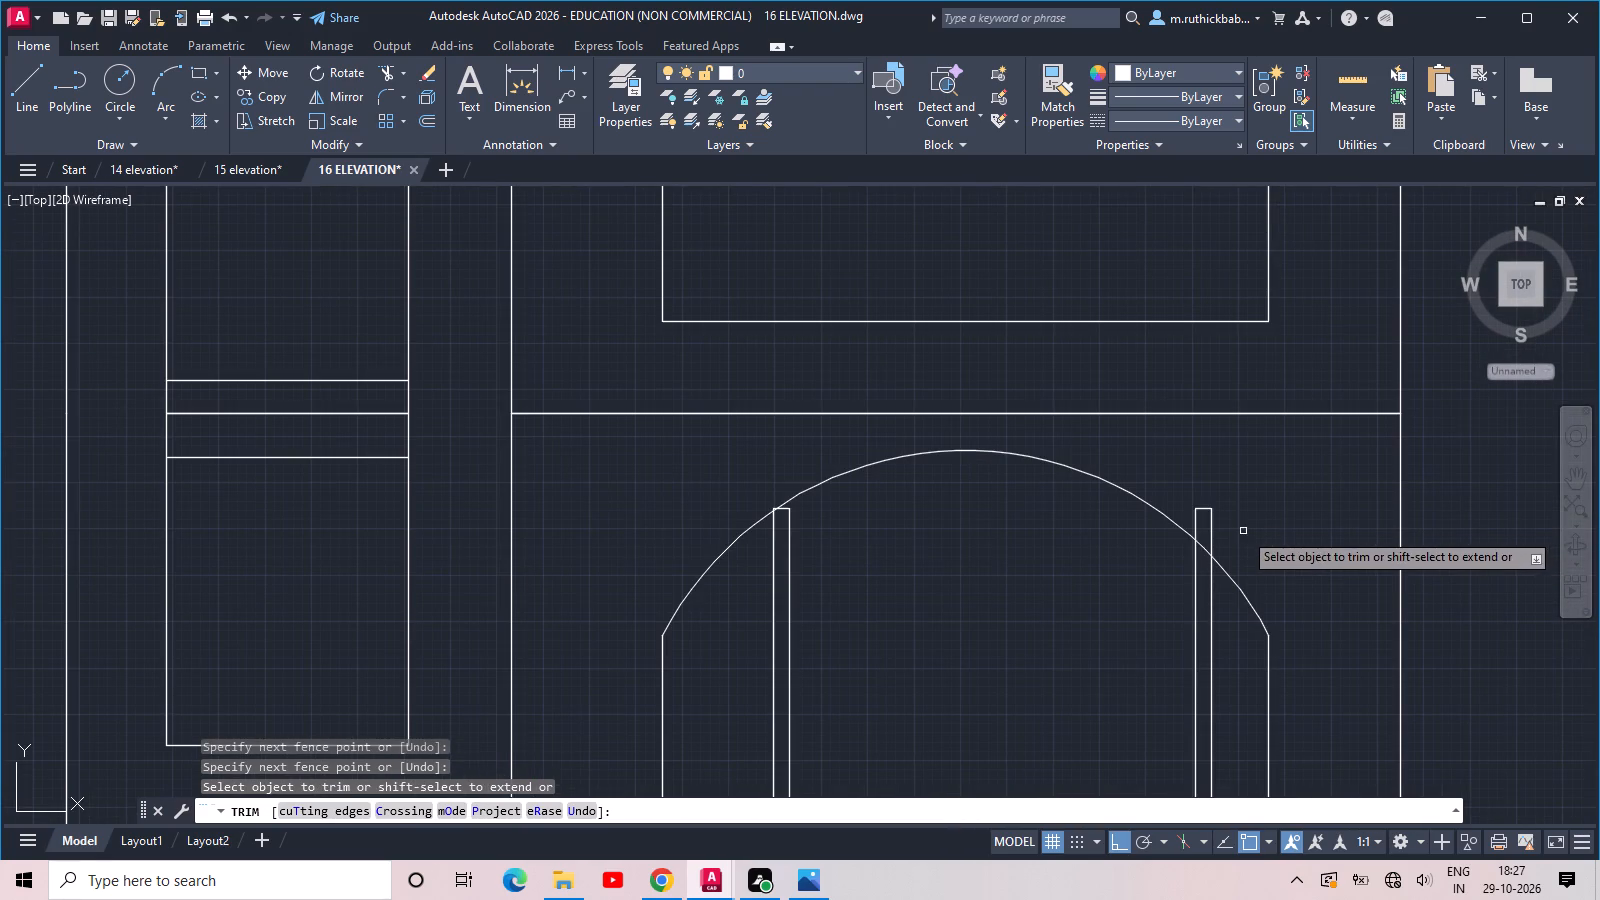
pyautogui.click(1238, 538)
pyautogui.click(1190, 509)
pyautogui.click(1204, 511)
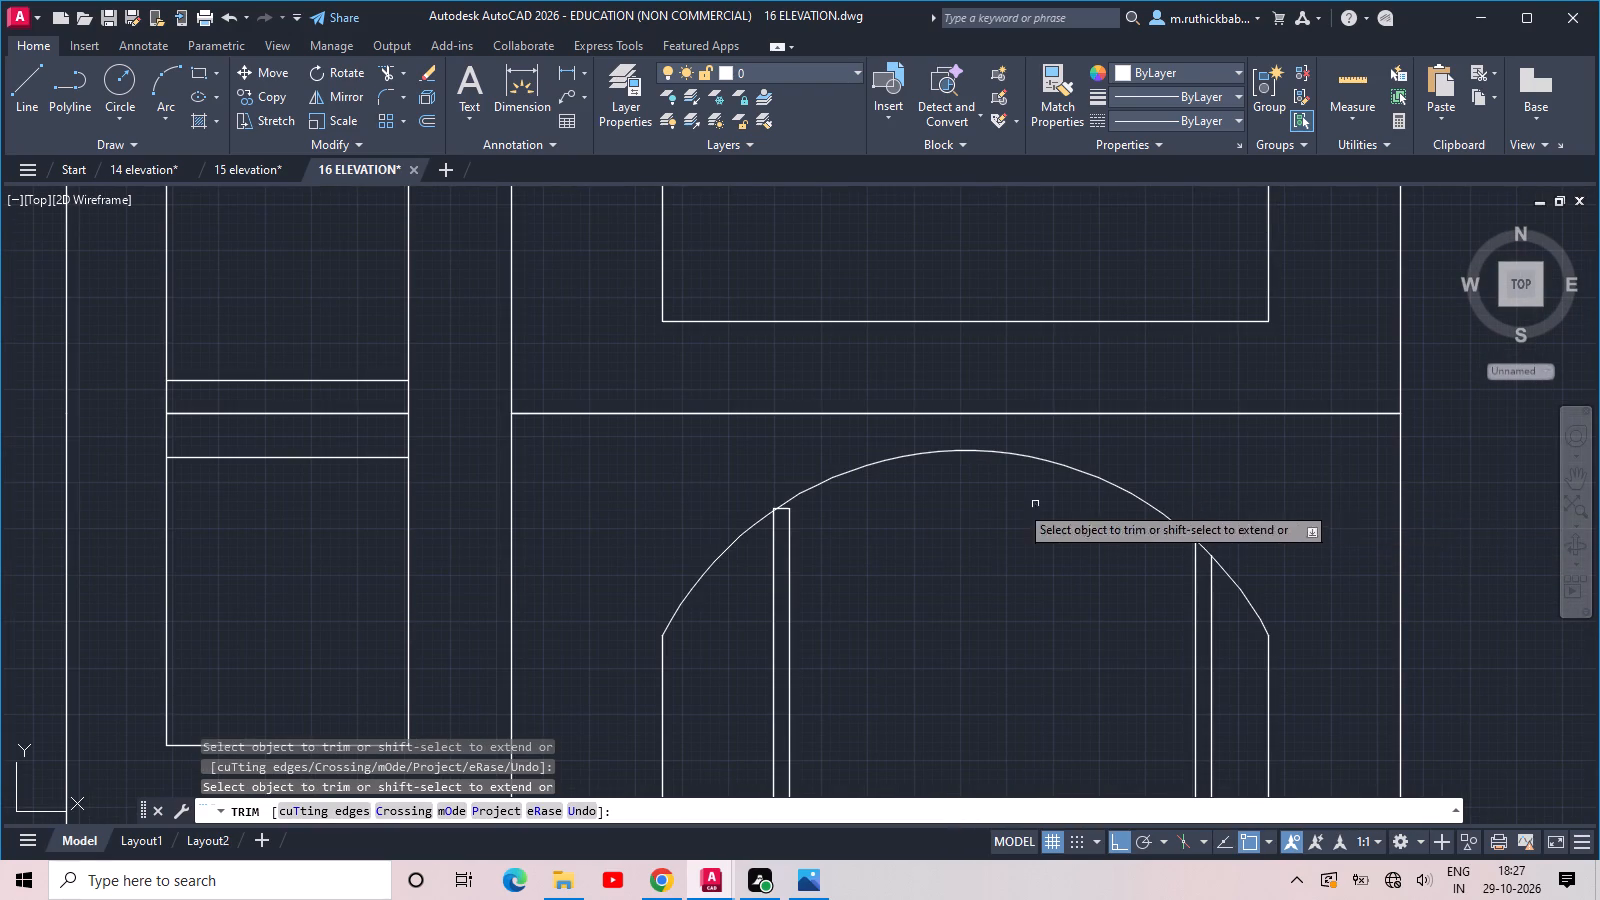
# Trim the top edge and the projecting corner of the left upright bar at the first-floor wide opening's arch.
pyautogui.scroll(3, 812, 505)
pyautogui.click(717, 515)
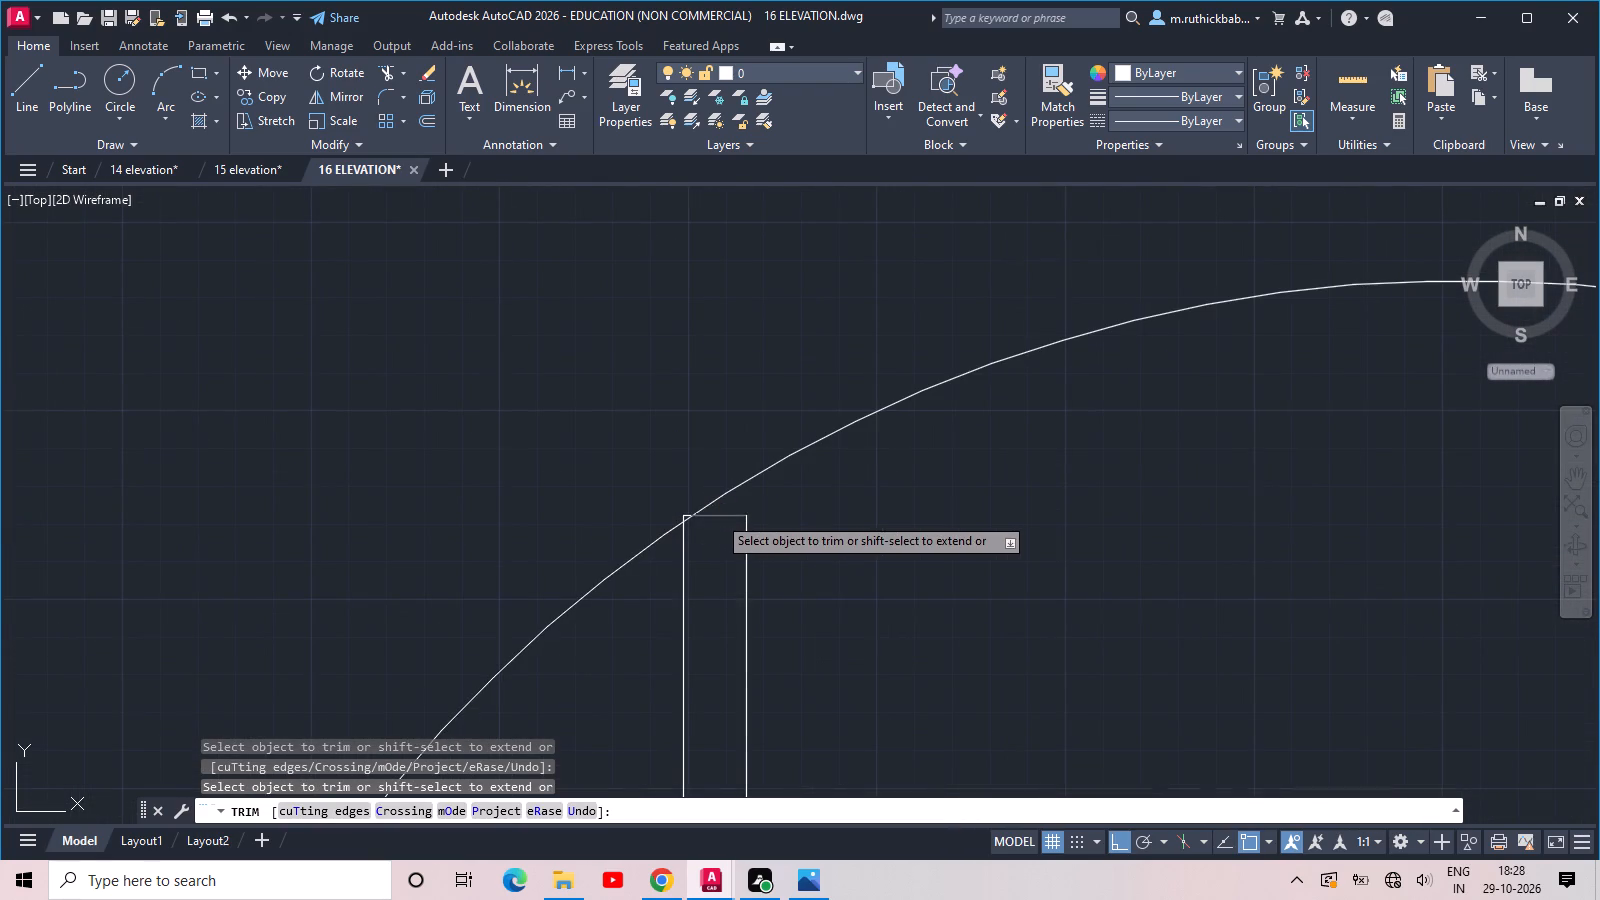
pyautogui.press('Escape')
pyautogui.scroll(2, 679, 512)
pyautogui.press('space')
pyautogui.scroll(3, 679, 533)
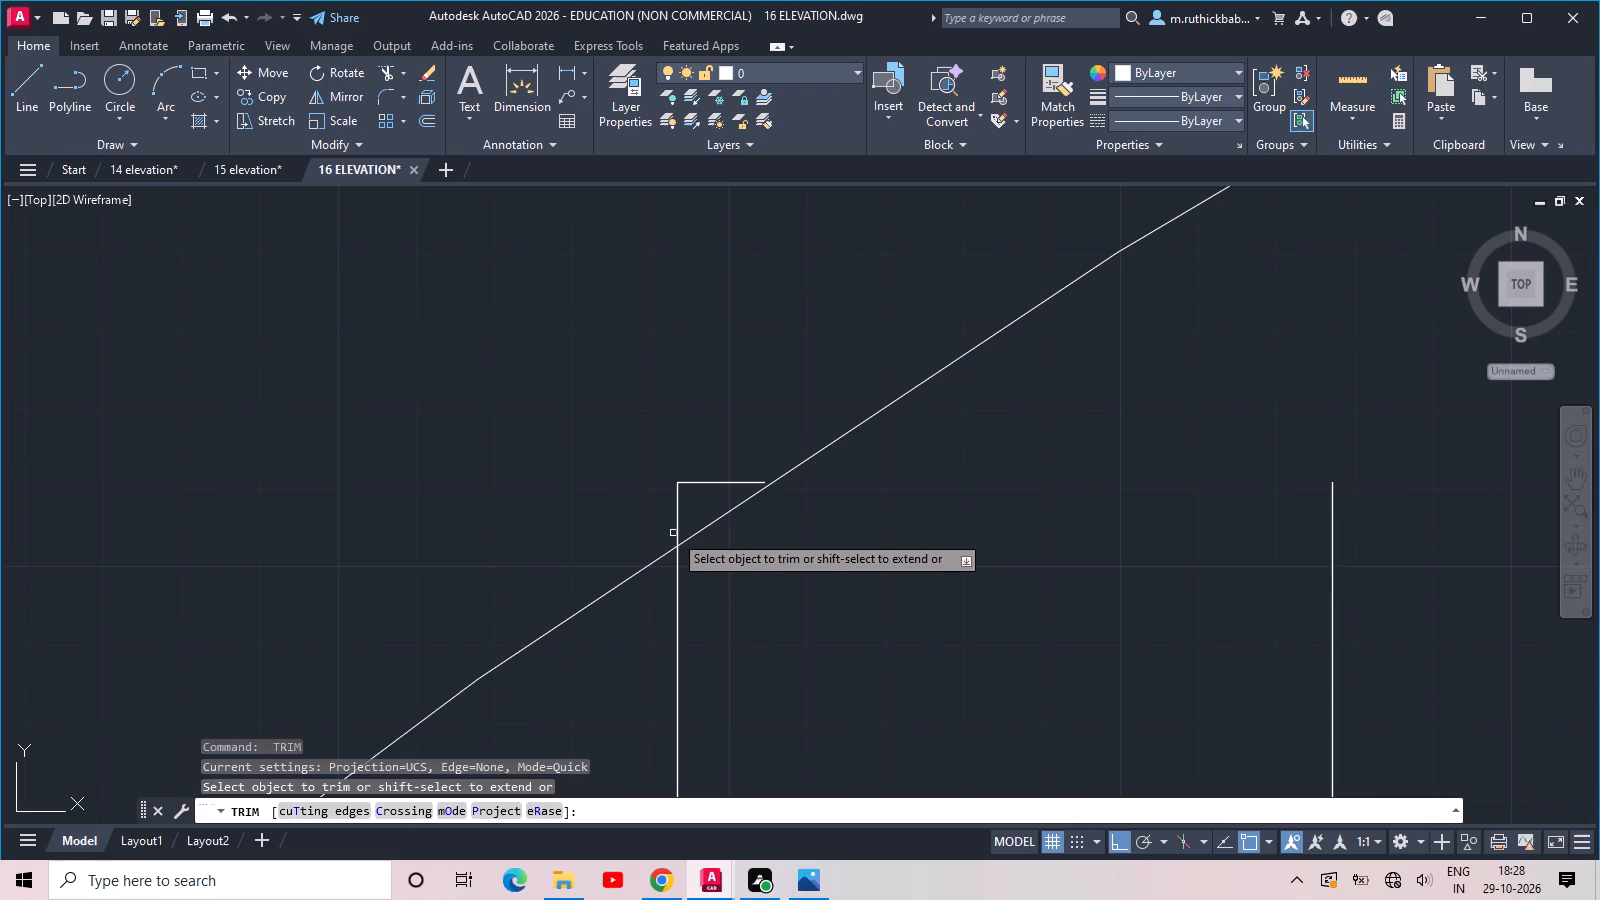
pyautogui.click(661, 532)
pyautogui.click(748, 479)
pyautogui.press('Escape')
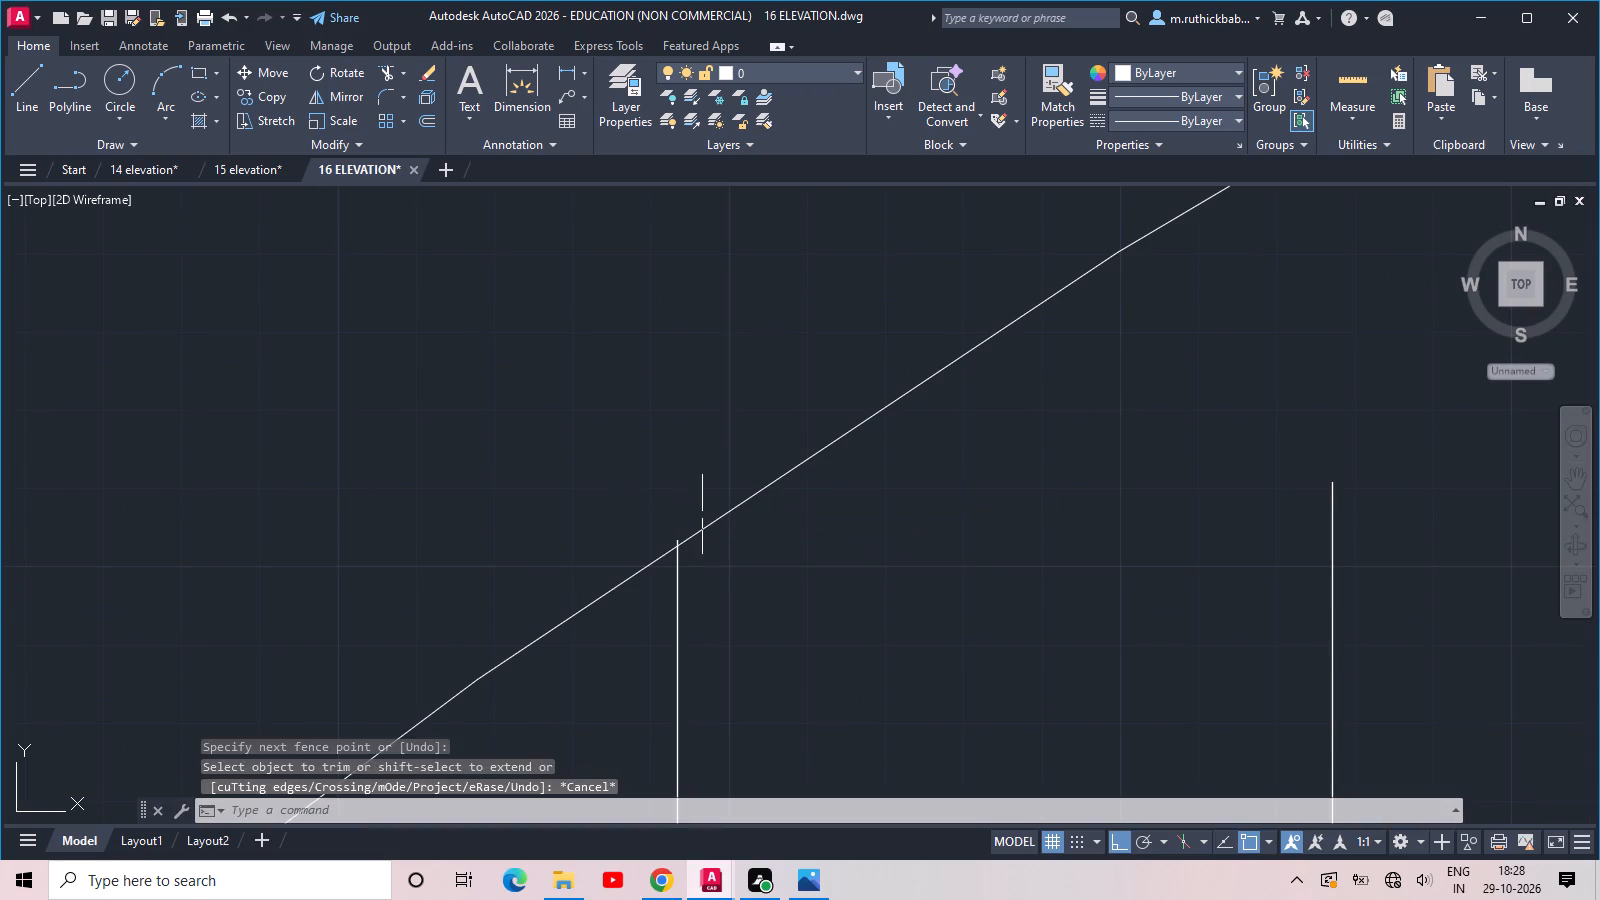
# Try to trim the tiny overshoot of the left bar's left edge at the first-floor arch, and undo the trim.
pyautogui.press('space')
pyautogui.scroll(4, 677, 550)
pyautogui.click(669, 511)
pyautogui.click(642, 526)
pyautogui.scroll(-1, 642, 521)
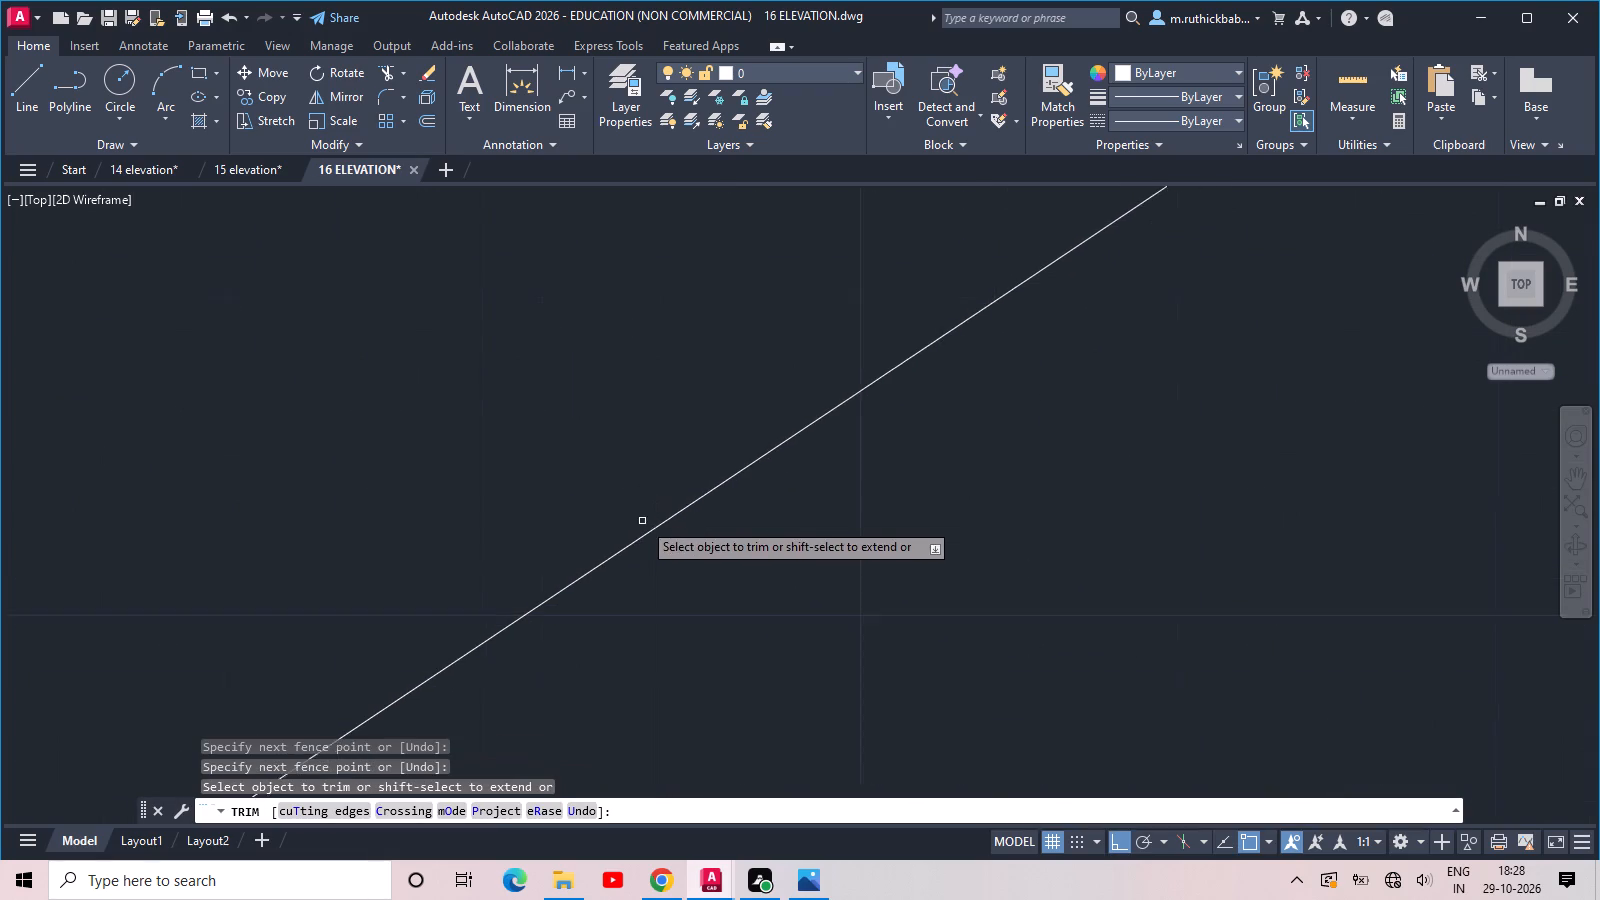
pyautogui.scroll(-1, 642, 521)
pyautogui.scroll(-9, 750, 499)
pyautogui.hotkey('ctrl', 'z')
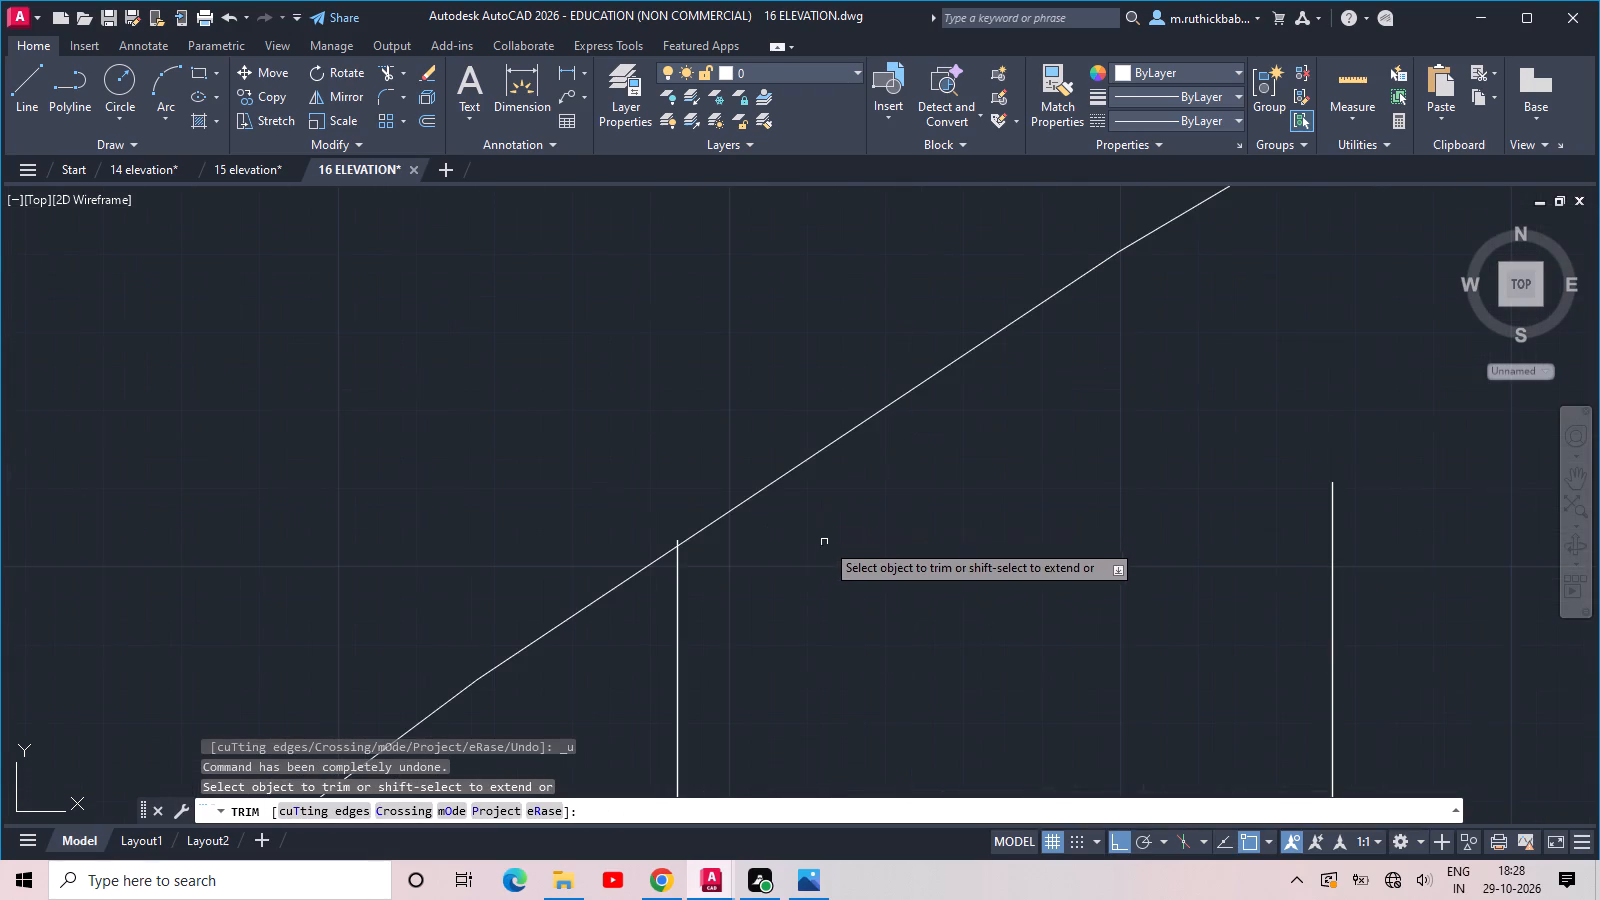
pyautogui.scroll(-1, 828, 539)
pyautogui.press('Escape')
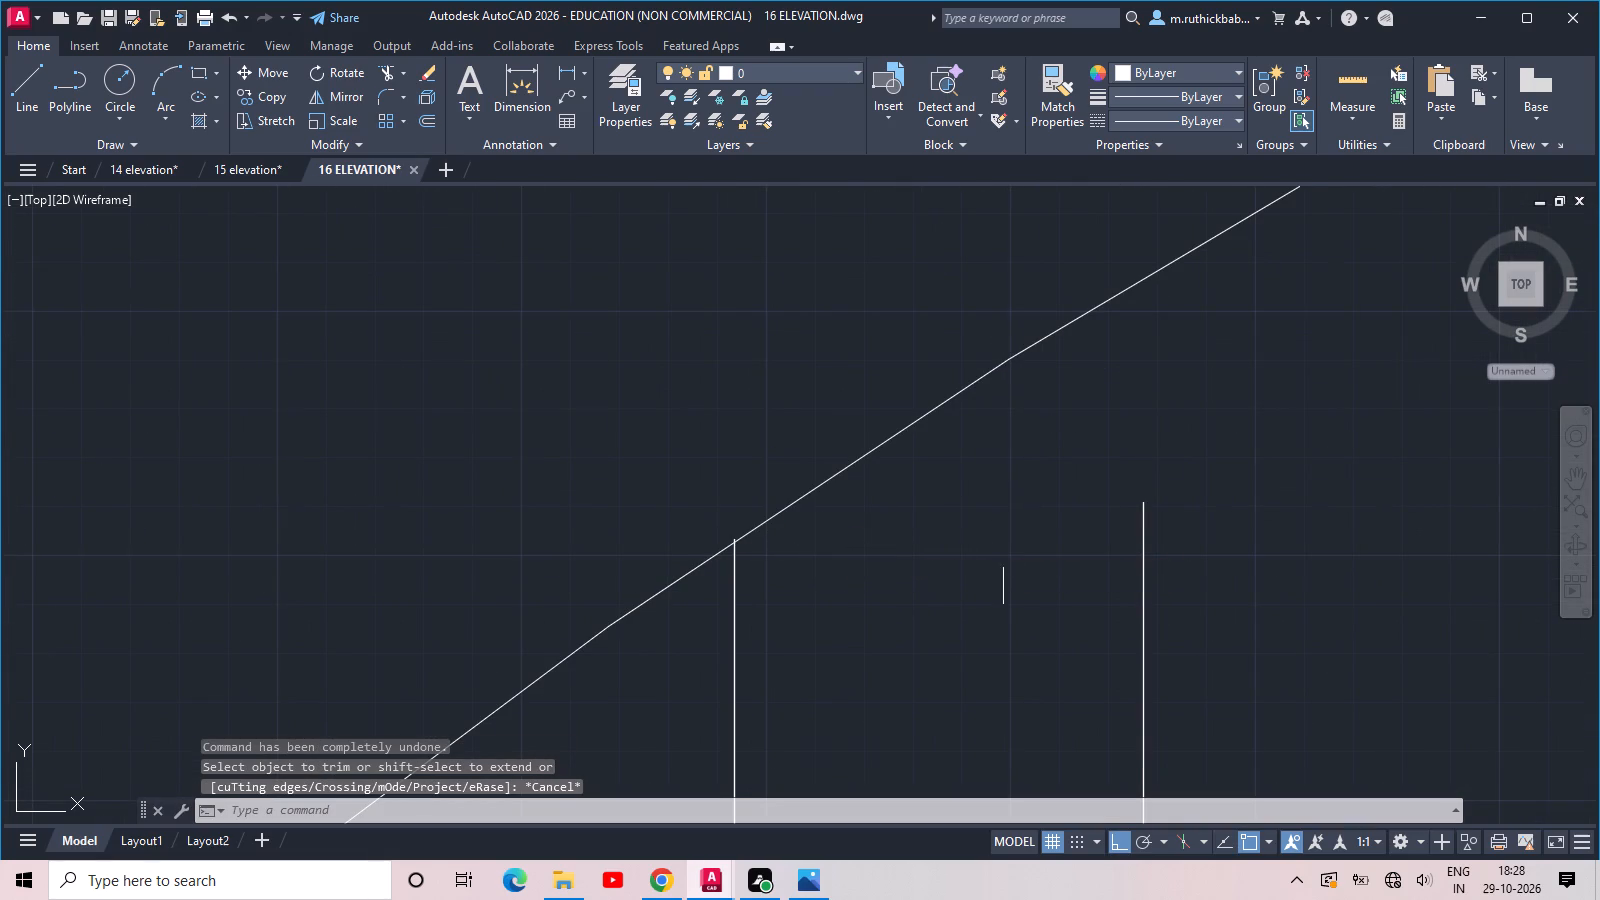
# Extend the right edge of the first-floor opening's left bar up to the arch.
pyautogui.press('e')
pyautogui.press('x')
pyautogui.press('space')
pyautogui.press('space')
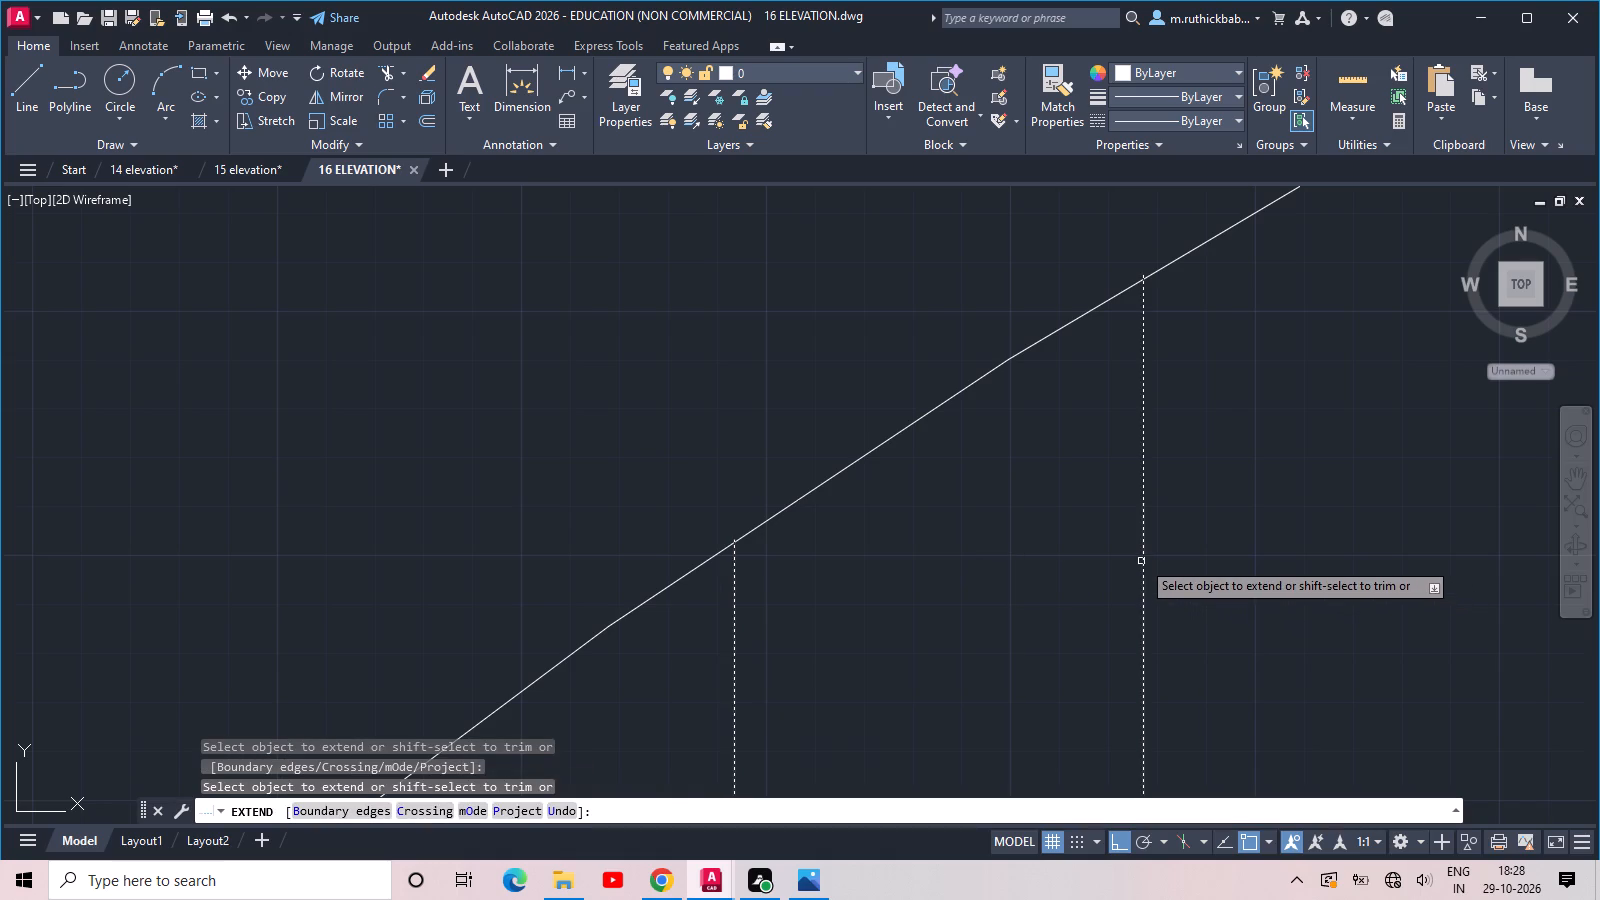
pyautogui.click(1141, 560)
pyautogui.scroll(-6, 1141, 550)
pyautogui.press('Escape')
pyautogui.scroll(-4, 1209, 574)
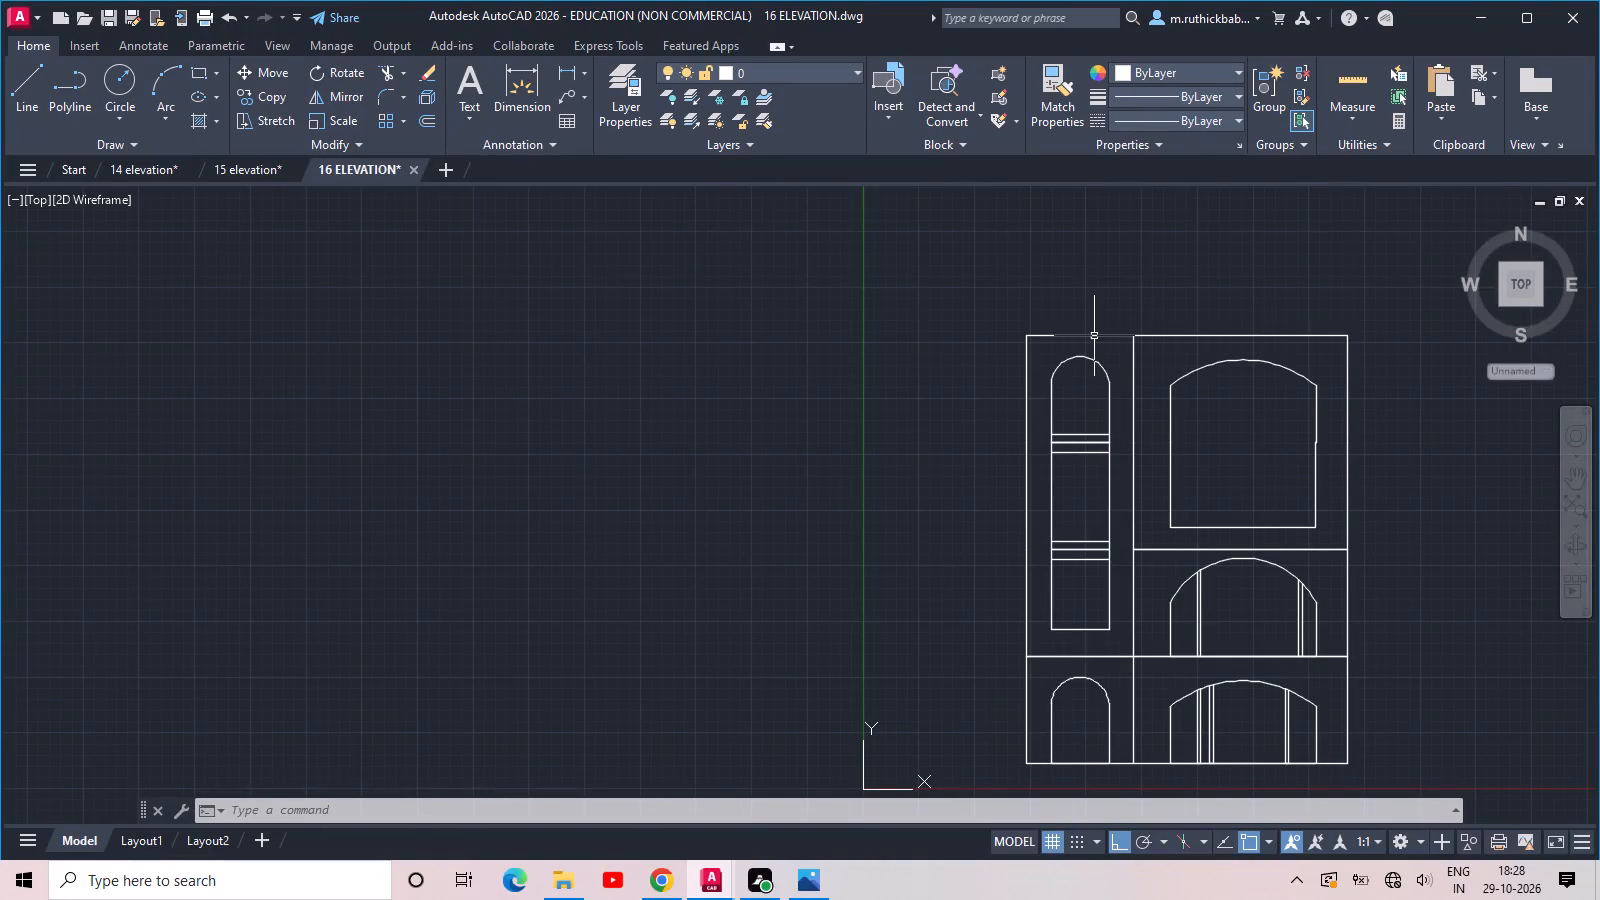
# Explode the outline of the uppermost wide arched opening and offset its bottom edge 36" upward.
pyautogui.scroll(2, 1037, 351)
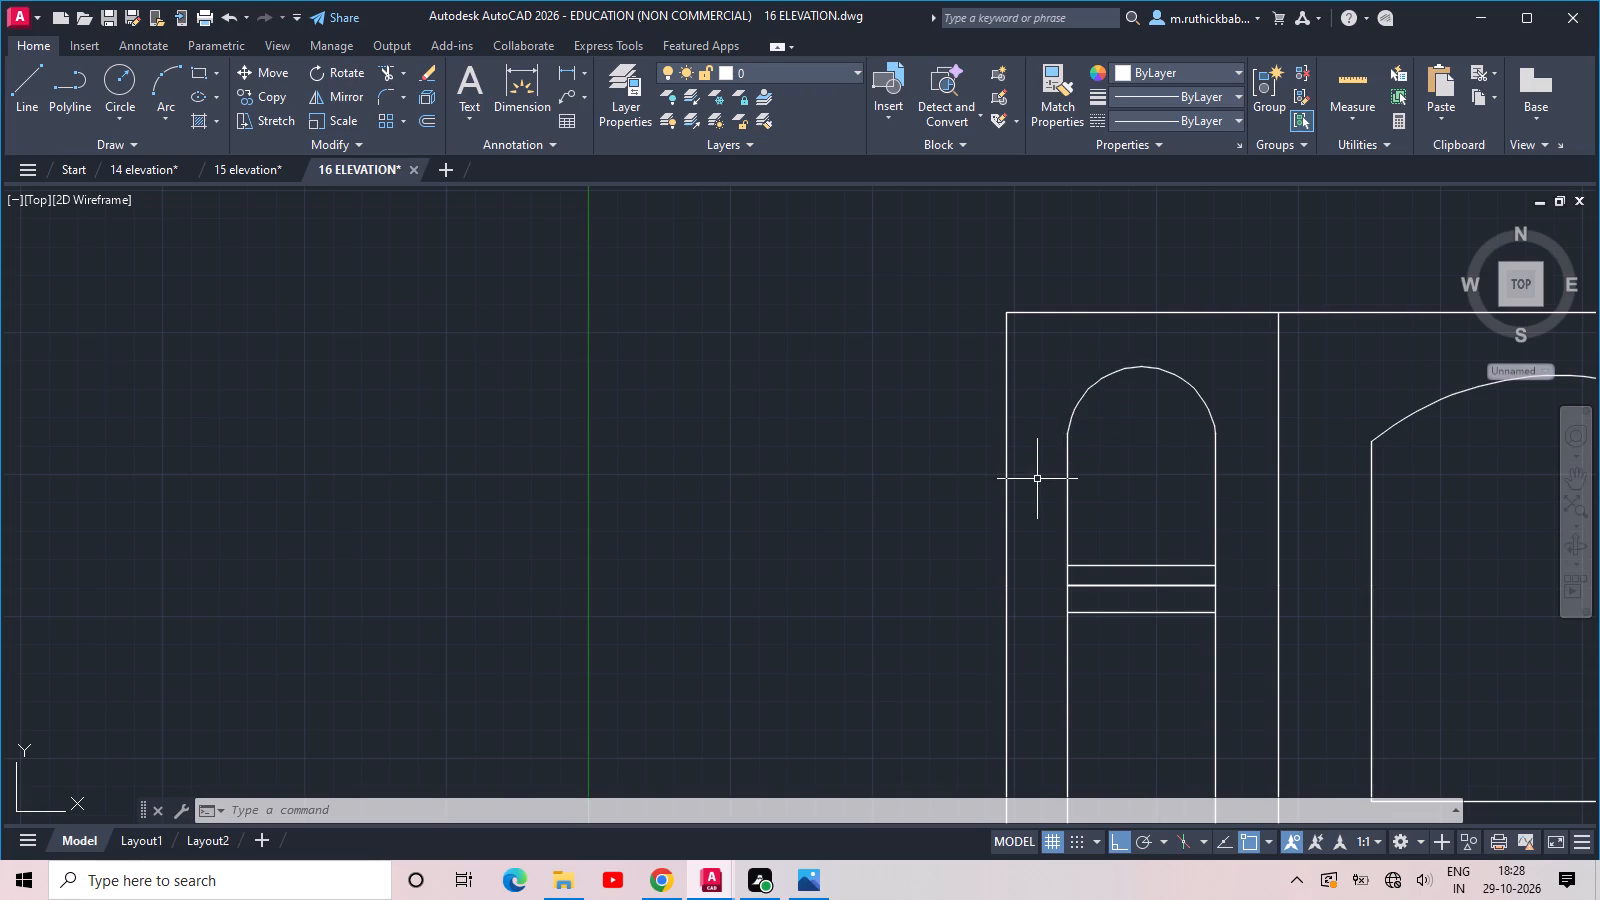
pyautogui.scroll(-1, 1173, 502)
pyautogui.moveTo(1405, 621); pyautogui.dragTo(1406, 621, button='middle')
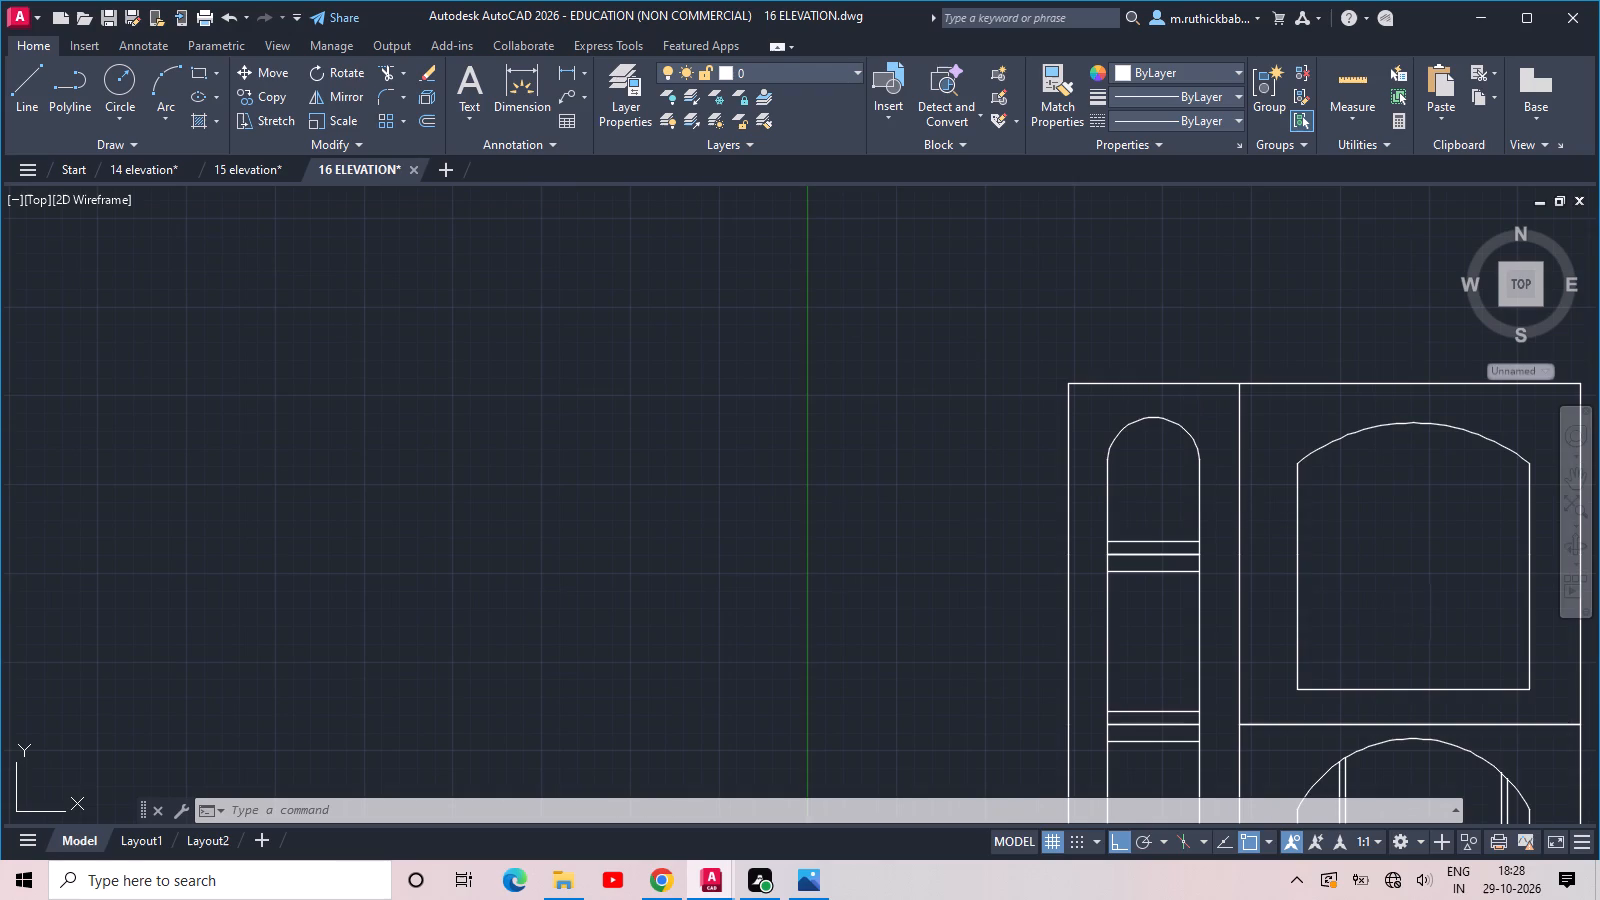
pyautogui.moveTo(1406, 621); pyautogui.dragTo(1304, 567, button='middle')
pyautogui.scroll(1, 1364, 642)
pyautogui.moveTo(1361, 641); pyautogui.dragTo(1350, 621)
pyautogui.click(1327, 586)
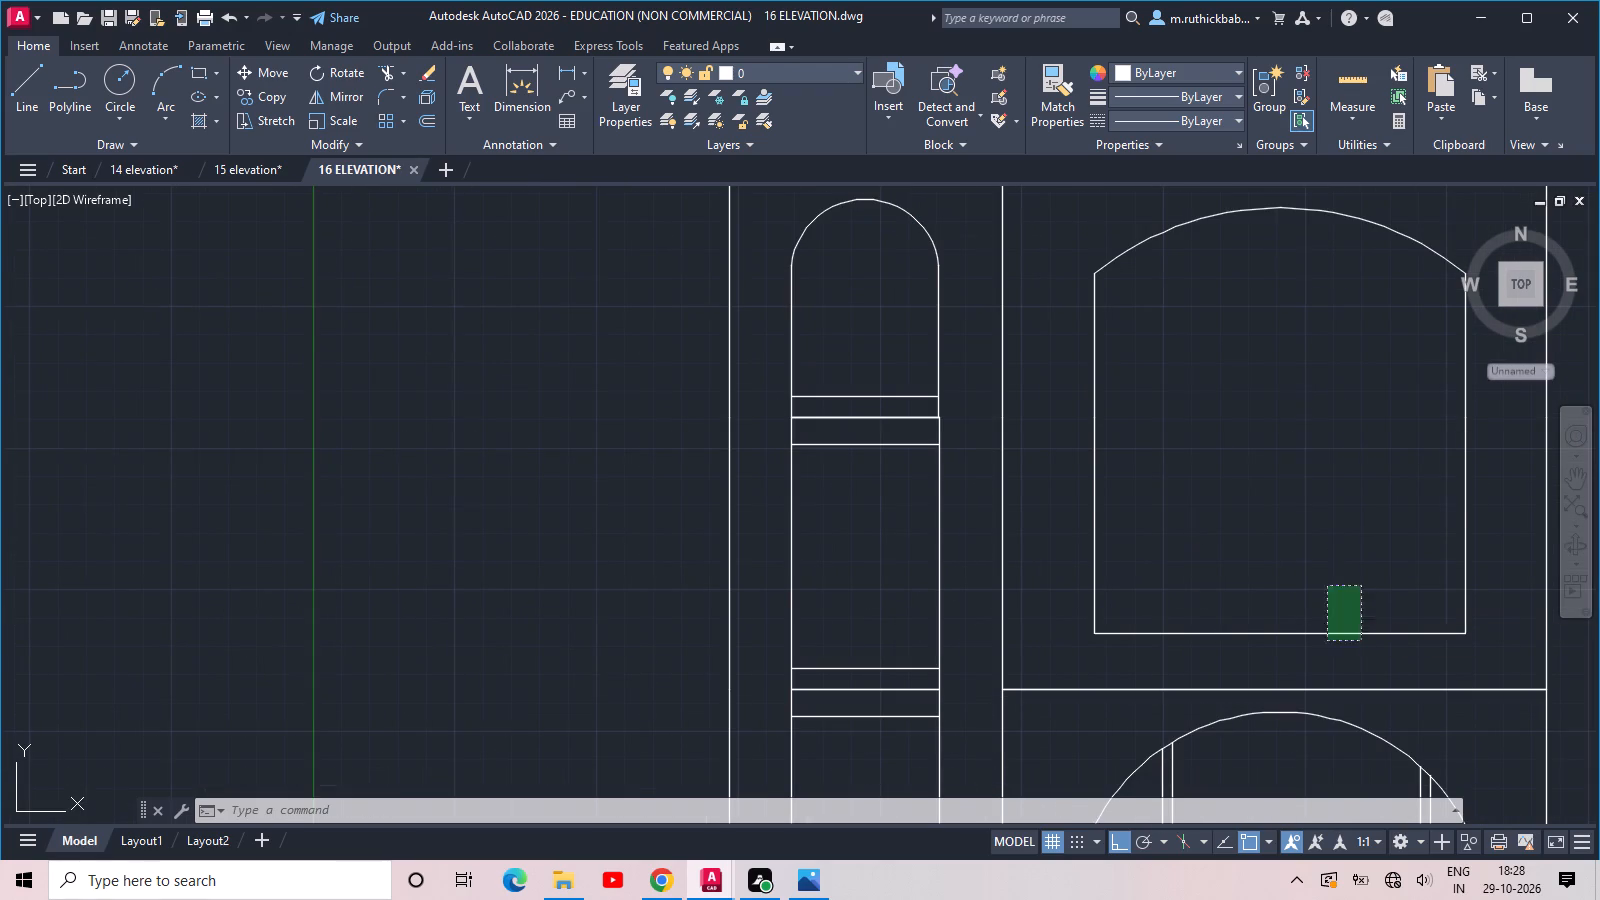
pyautogui.write('X OFF')
pyautogui.press('space')
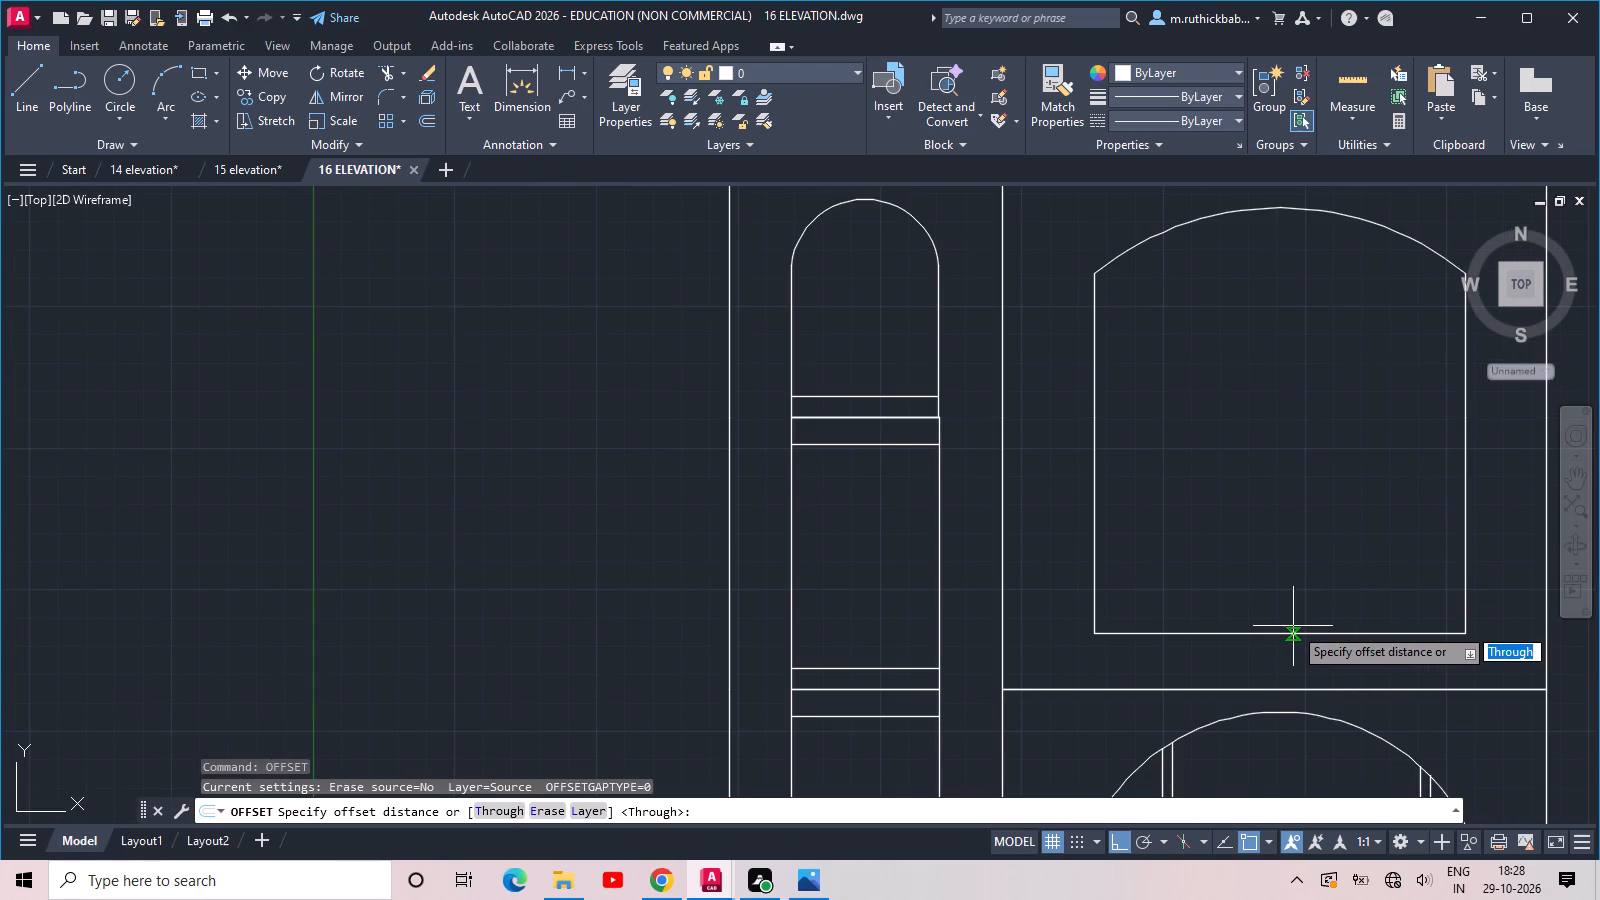
pyautogui.write('36')
pyautogui.press('space')
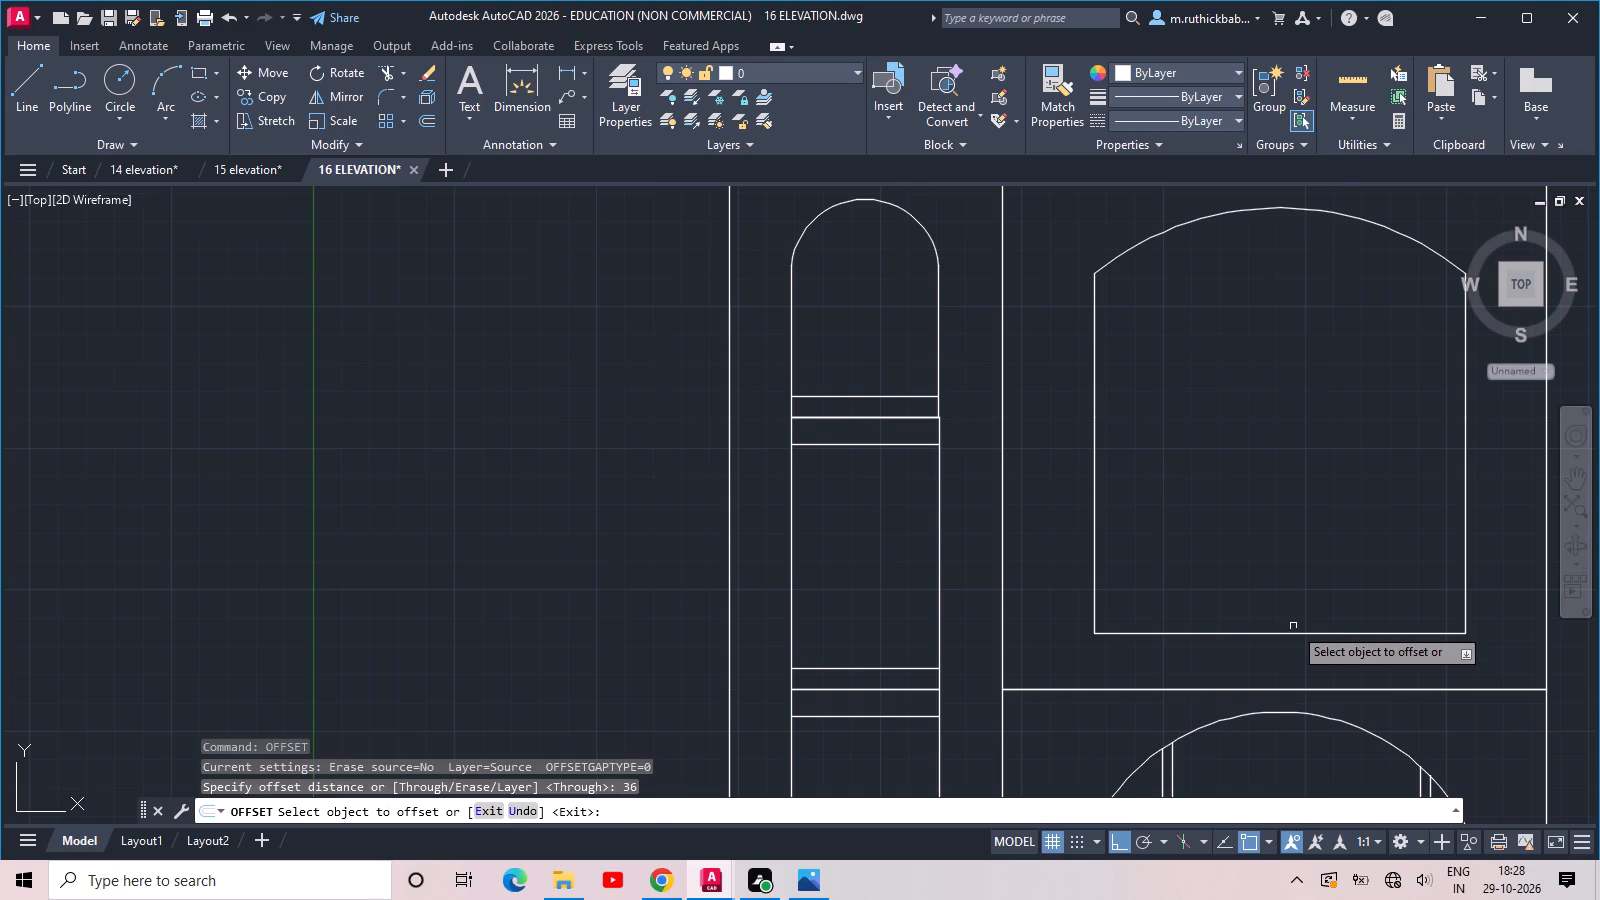
pyautogui.click(1297, 630)
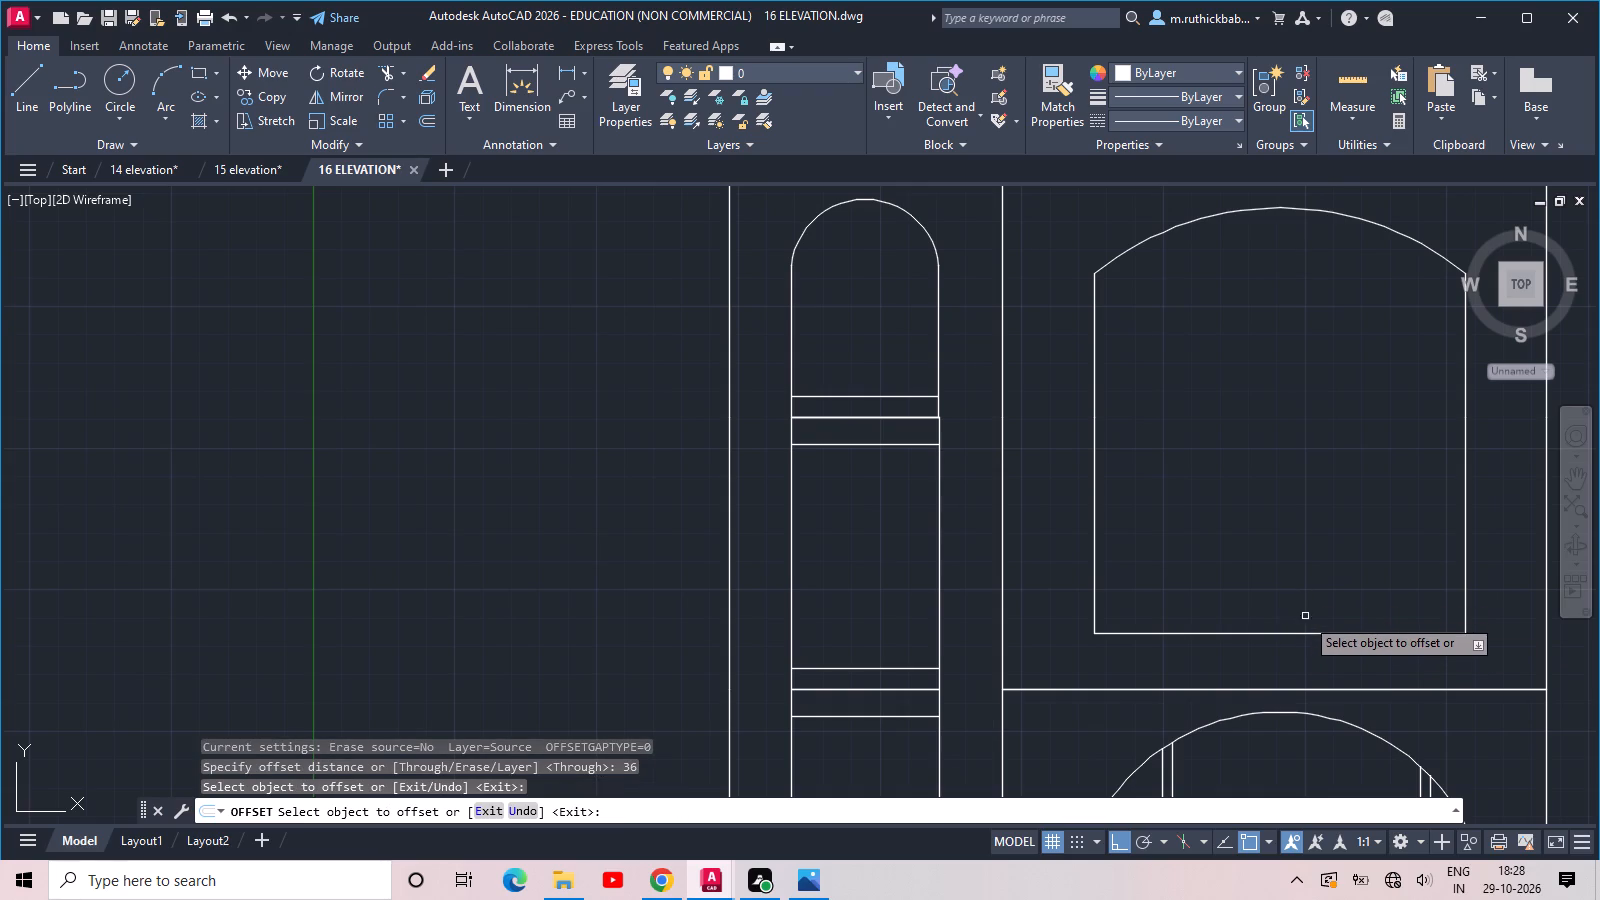
pyautogui.click(1306, 630)
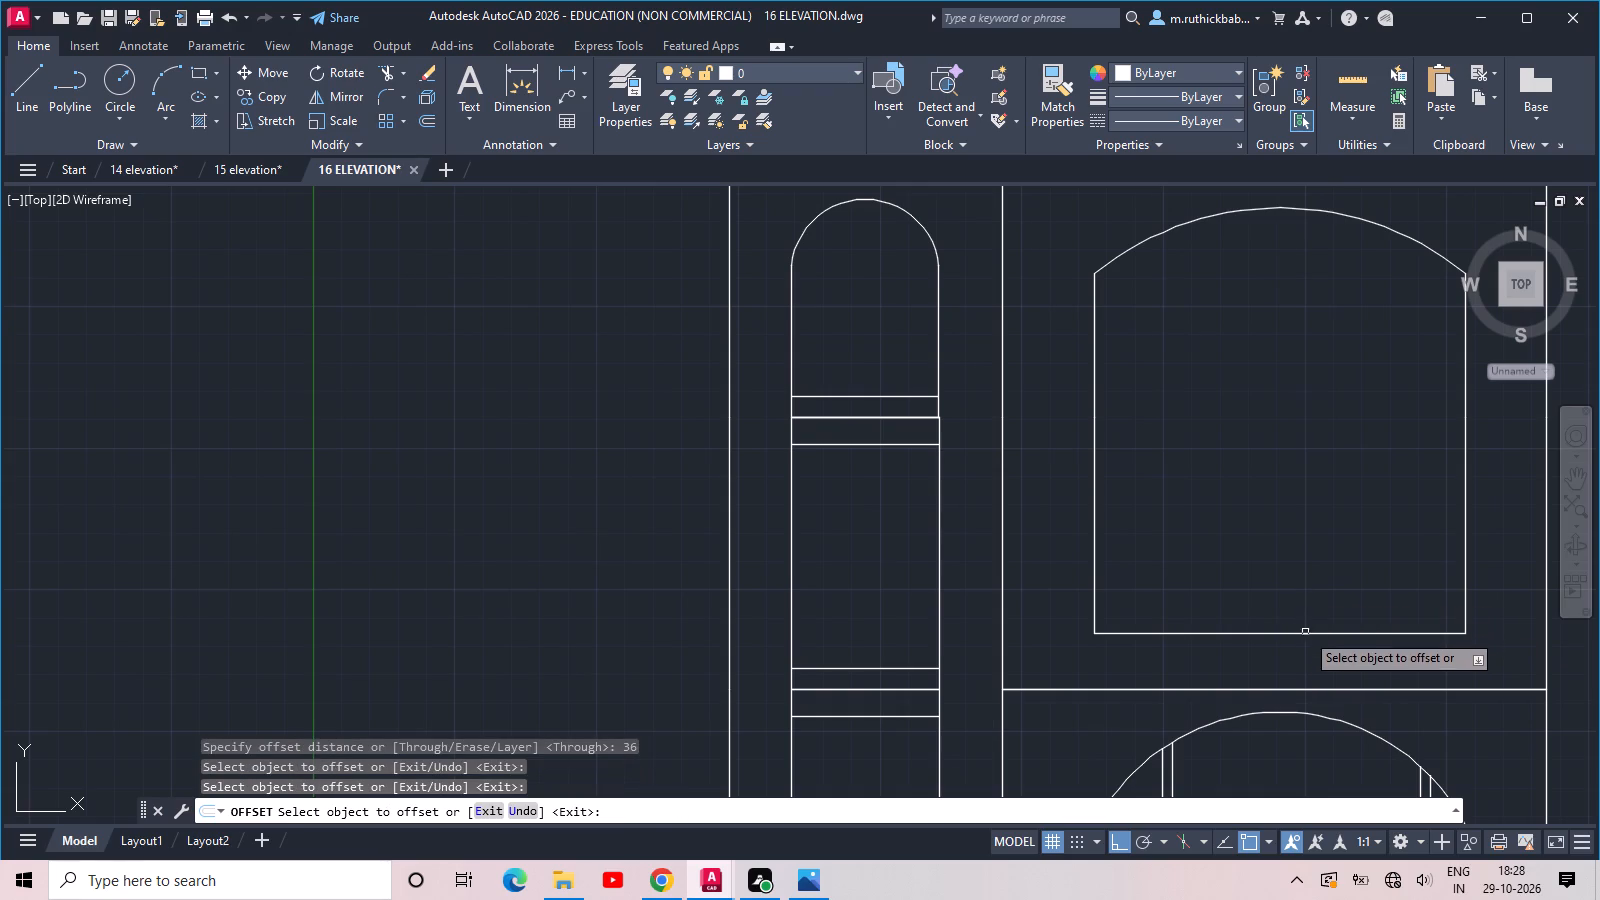
pyautogui.doubleClick(1305, 632)
pyautogui.click(1307, 574)
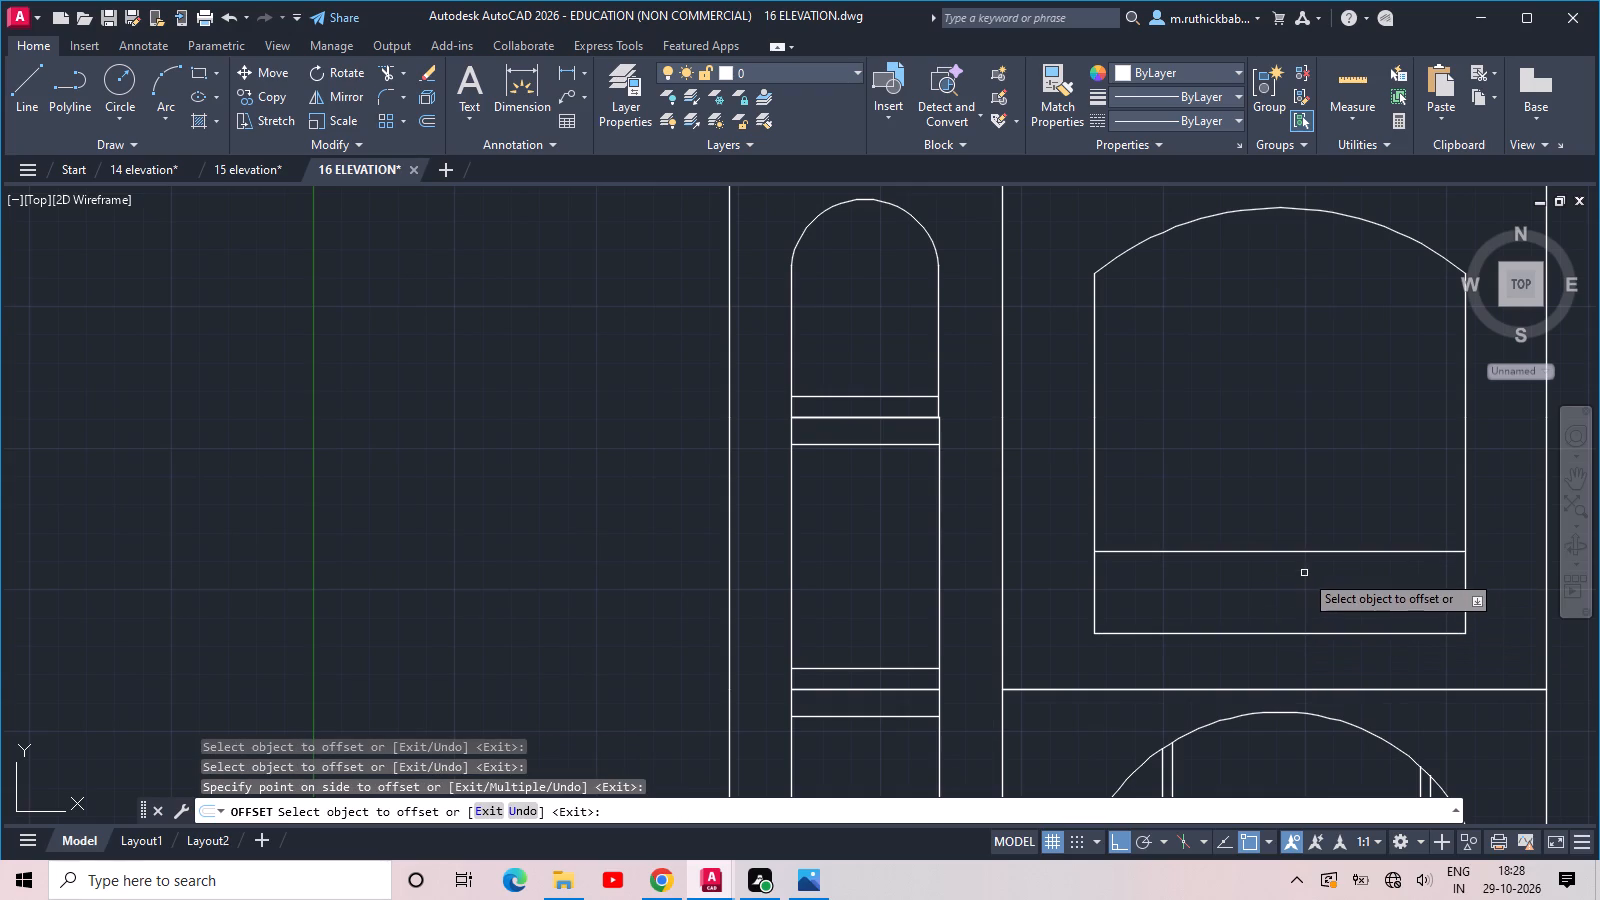
pyautogui.scroll(-1, 1304, 572)
pyautogui.press('Escape')
pyautogui.press('Escape')
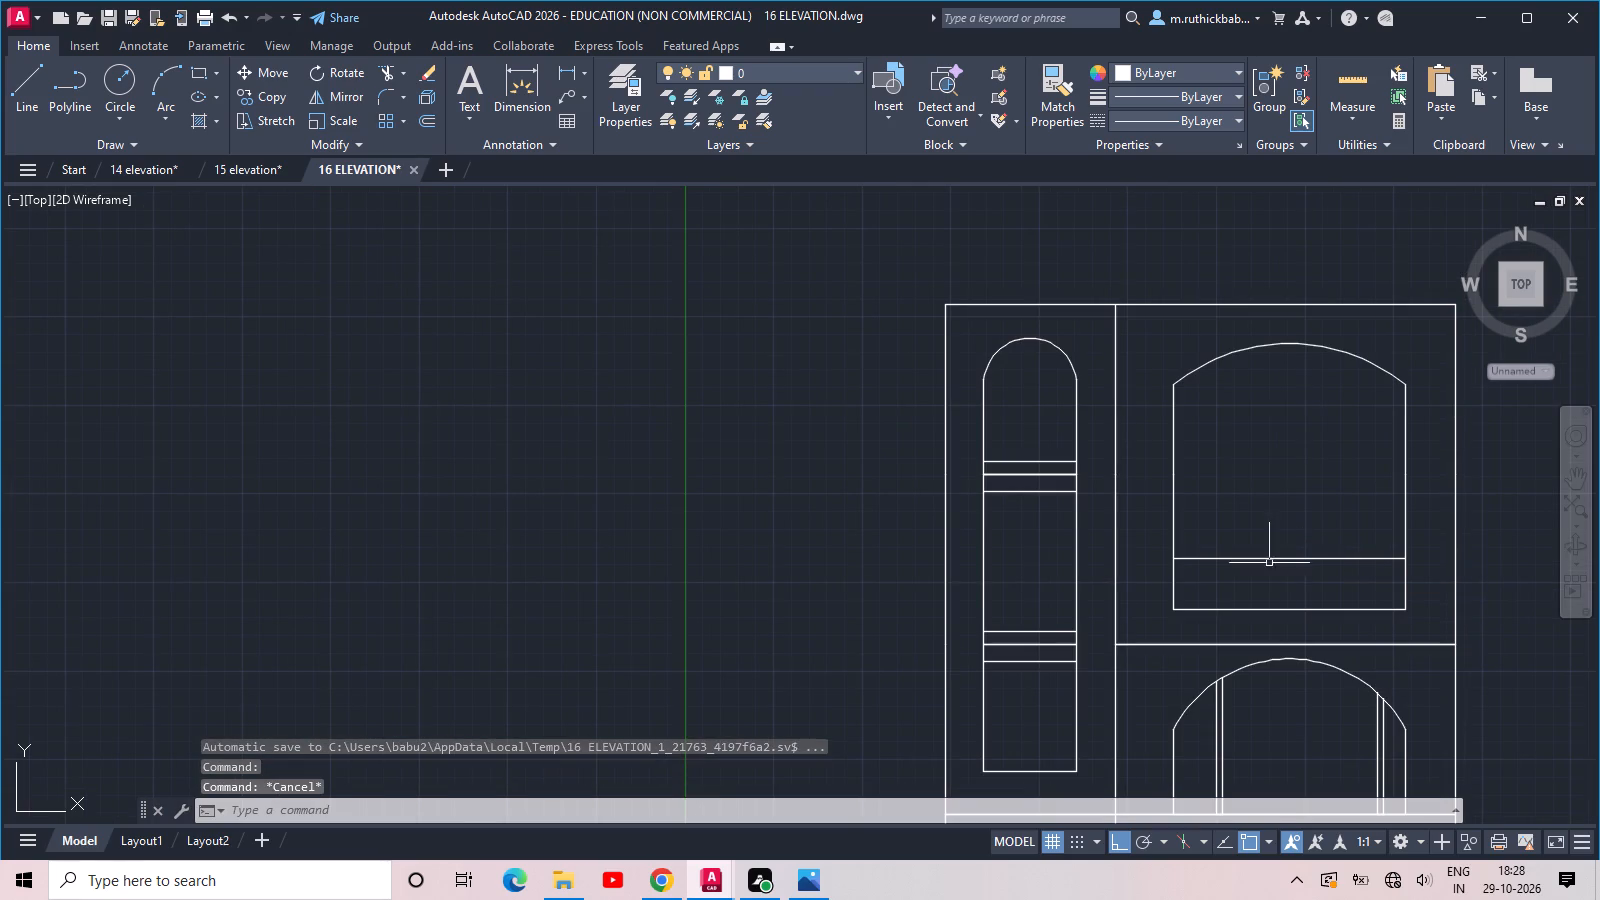
# Offset the new horizontal line in the uppermost wide opening about 2'-10" upward.
pyautogui.scroll(2, 1255, 559)
pyautogui.scroll(-2, 1275, 568)
pyautogui.press('space')
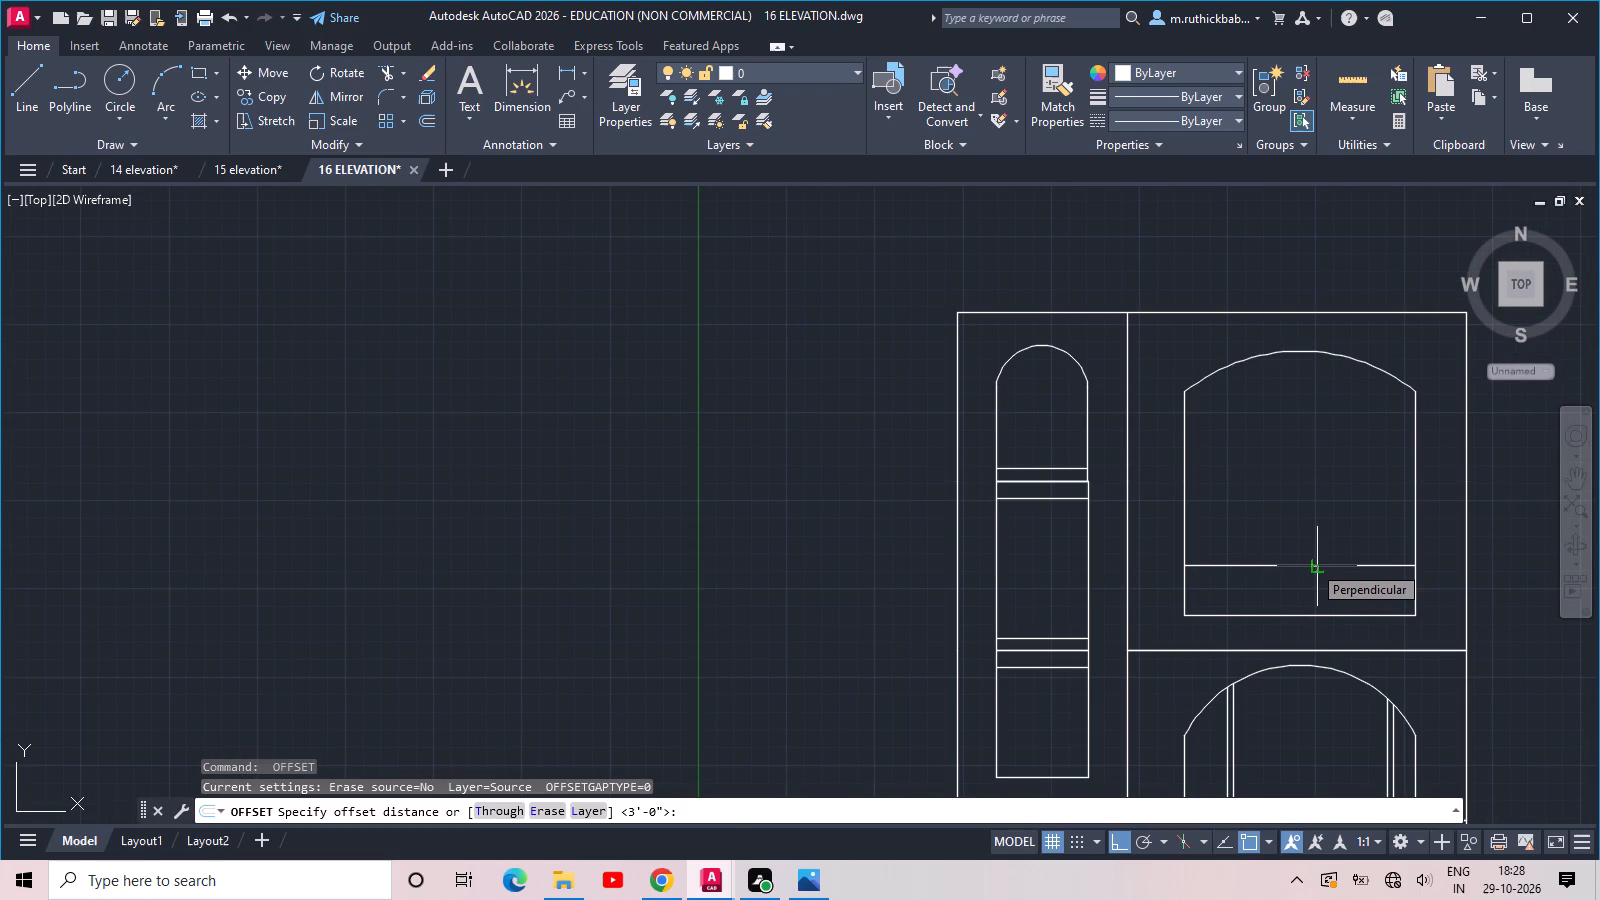
pyautogui.click(1312, 564)
pyautogui.click(1310, 518)
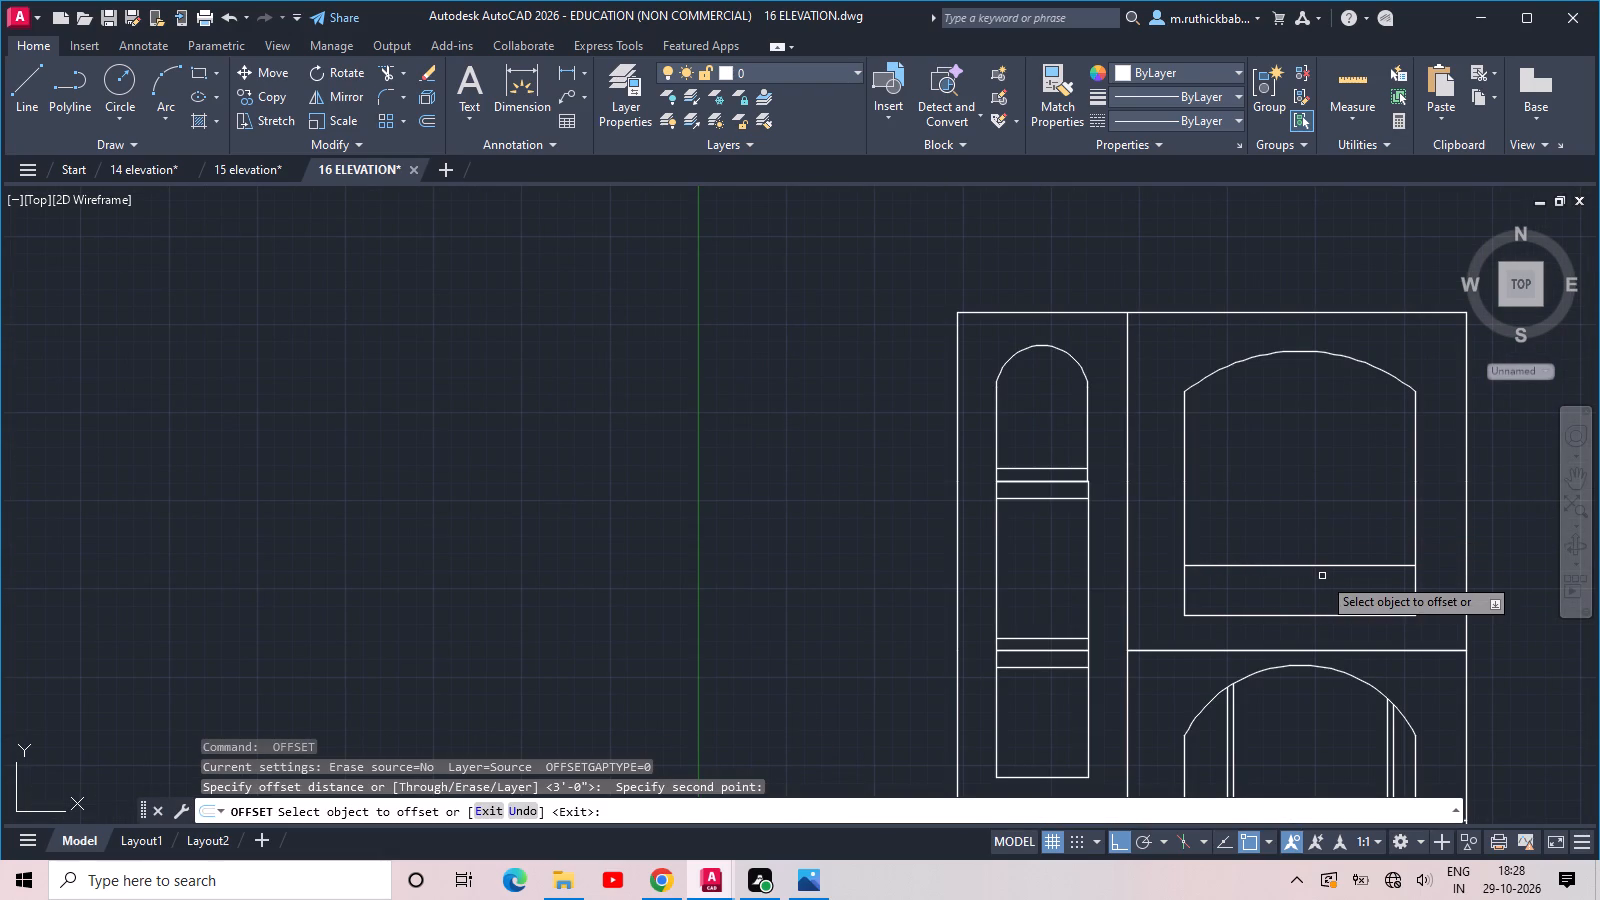
pyautogui.click(1327, 566)
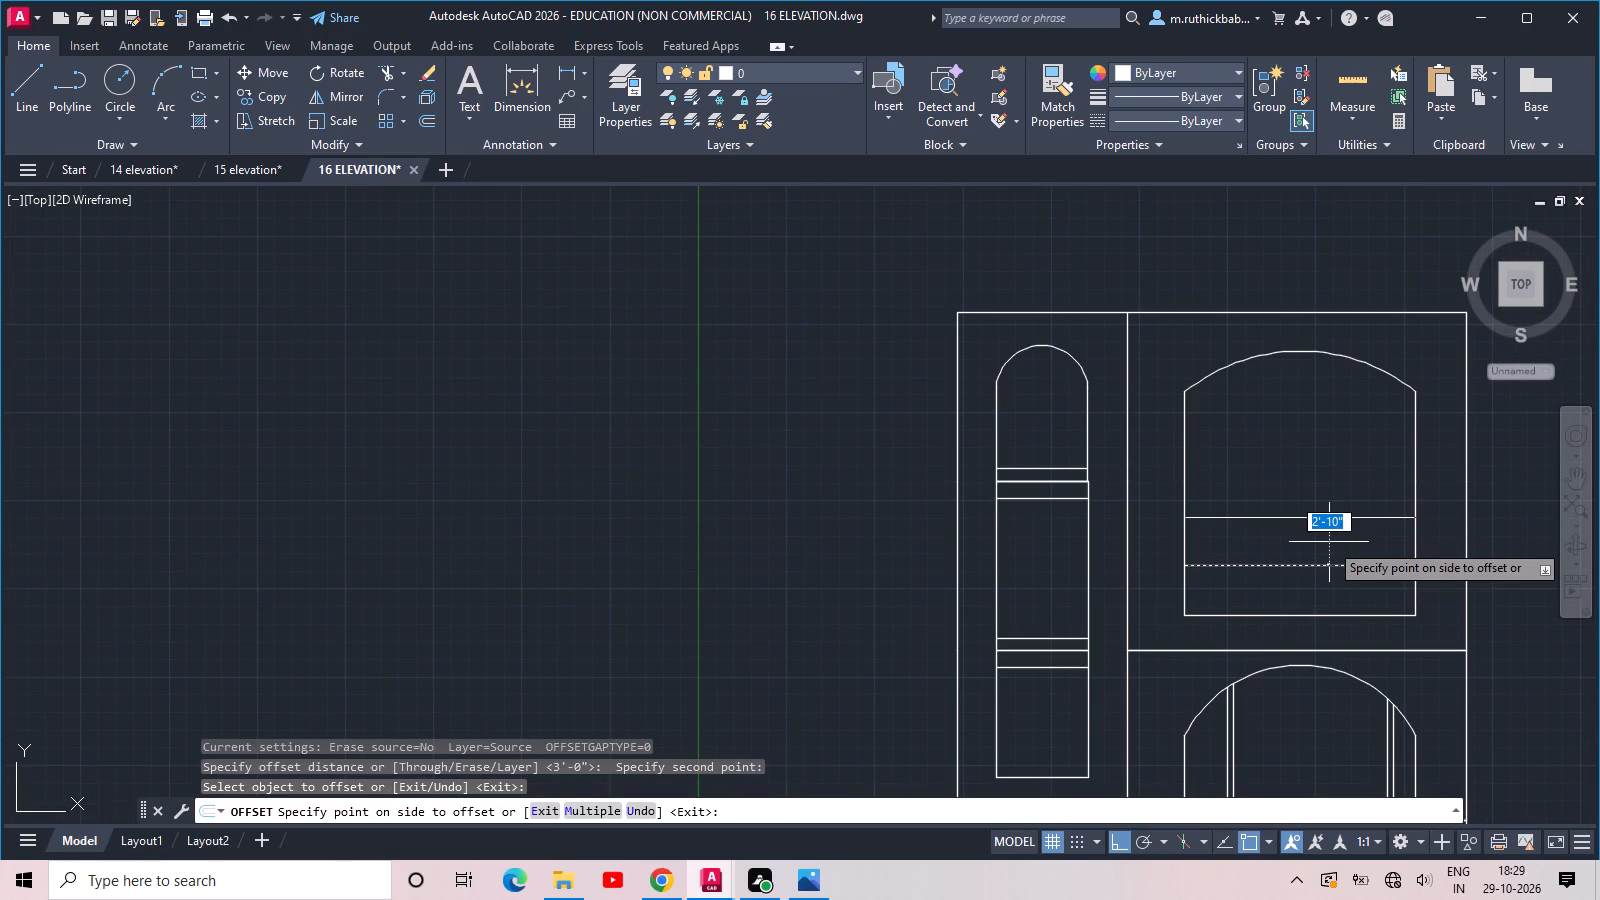
pyautogui.click(1329, 542)
# Offset the upper horizontal line in the uppermost wide opening 4" downward to form a thin rail.
pyautogui.click(1327, 518)
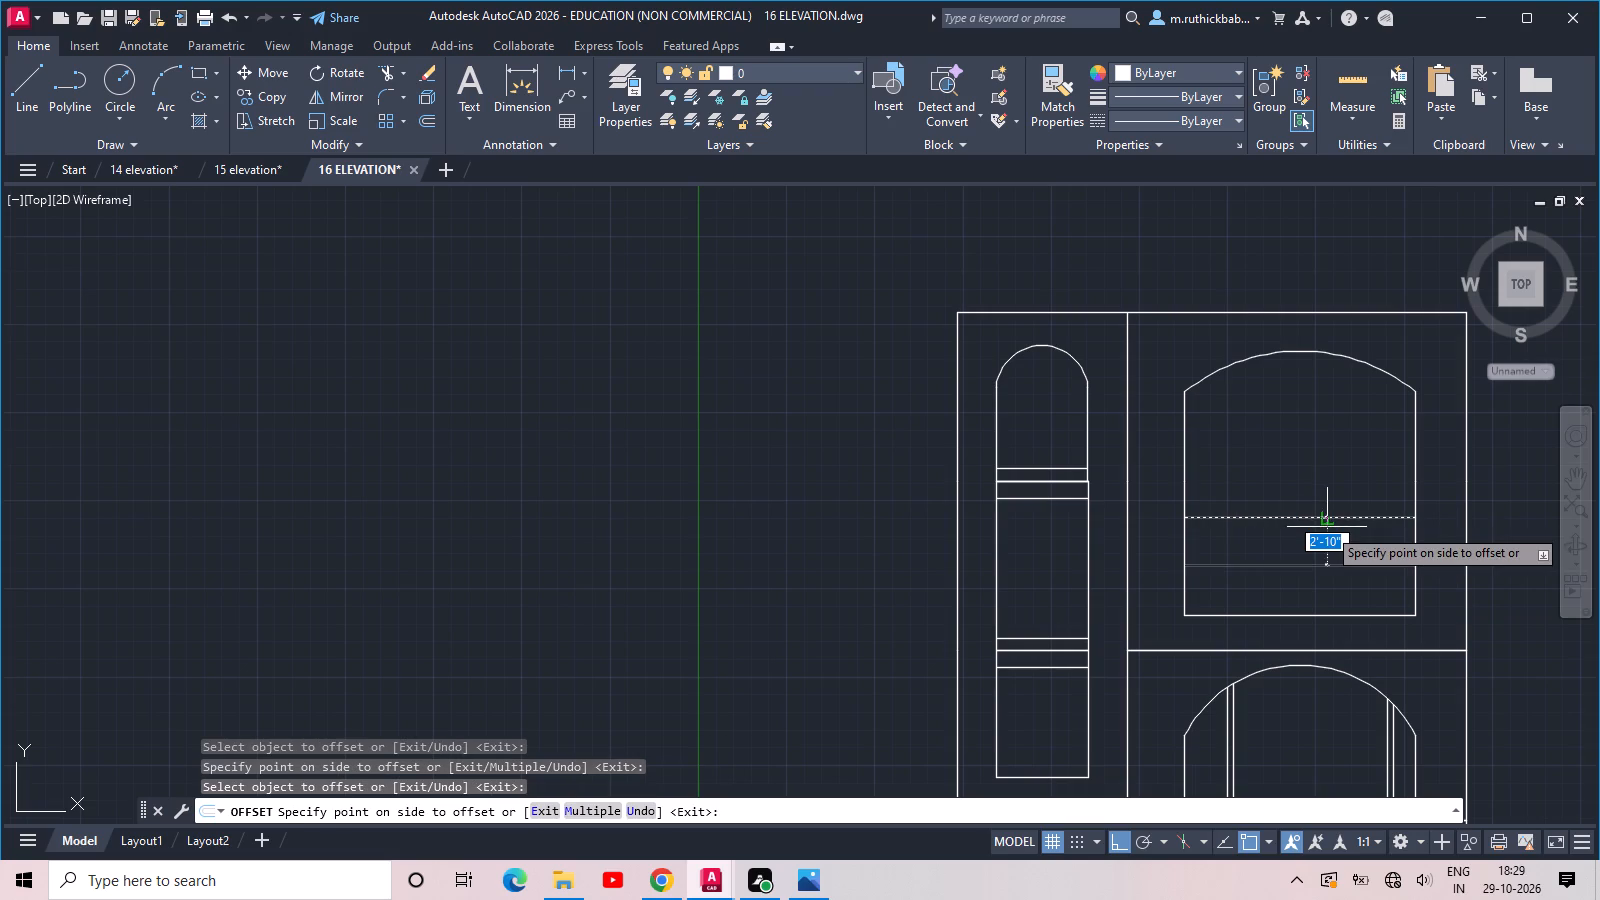
pyautogui.write('4')
pyautogui.press('space')
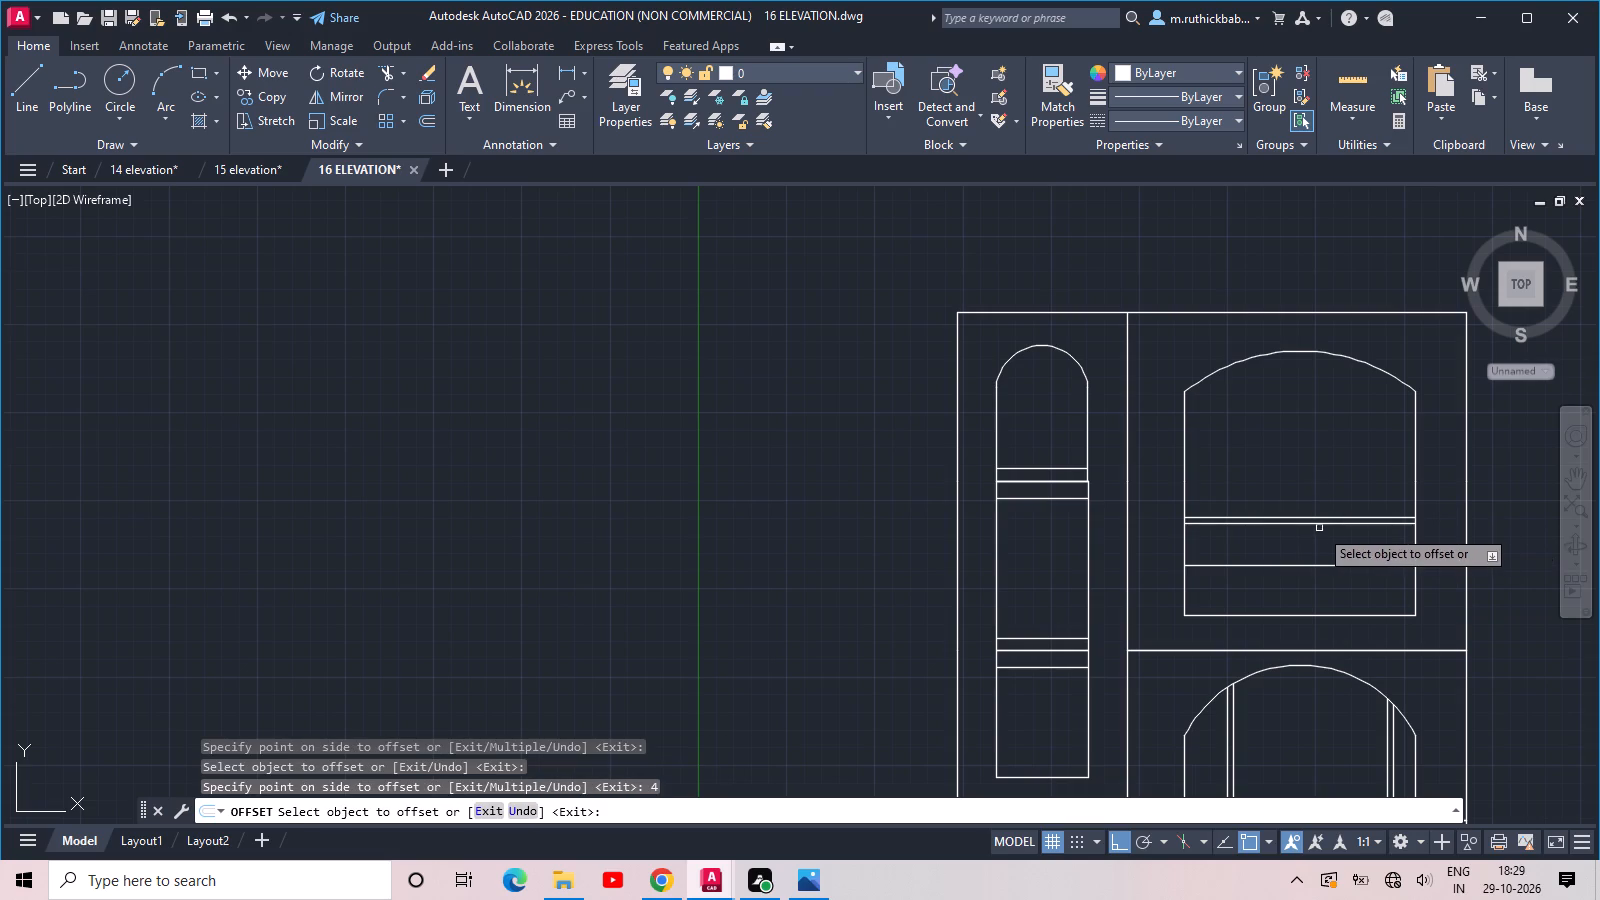
pyautogui.press('Escape')
# Draw a baluster rectangle about 4" wide and 2'-5" high between the thin rail and the line below in the uppermost wide opening.
pyautogui.scroll(2, 1237, 542)
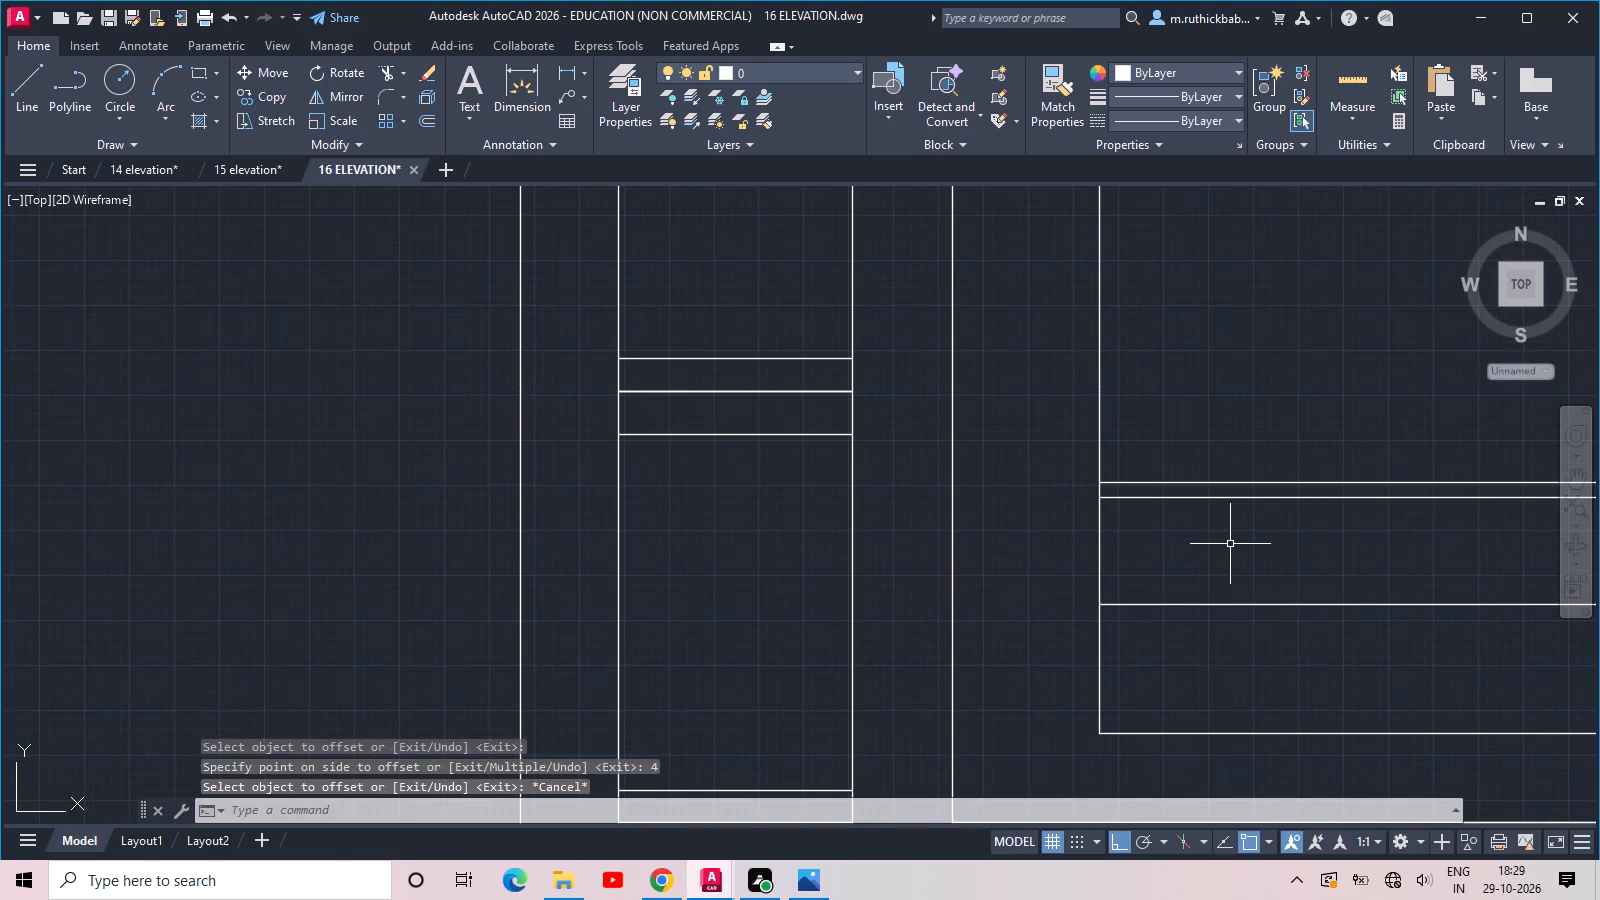
pyautogui.write('REC')
pyautogui.press('space')
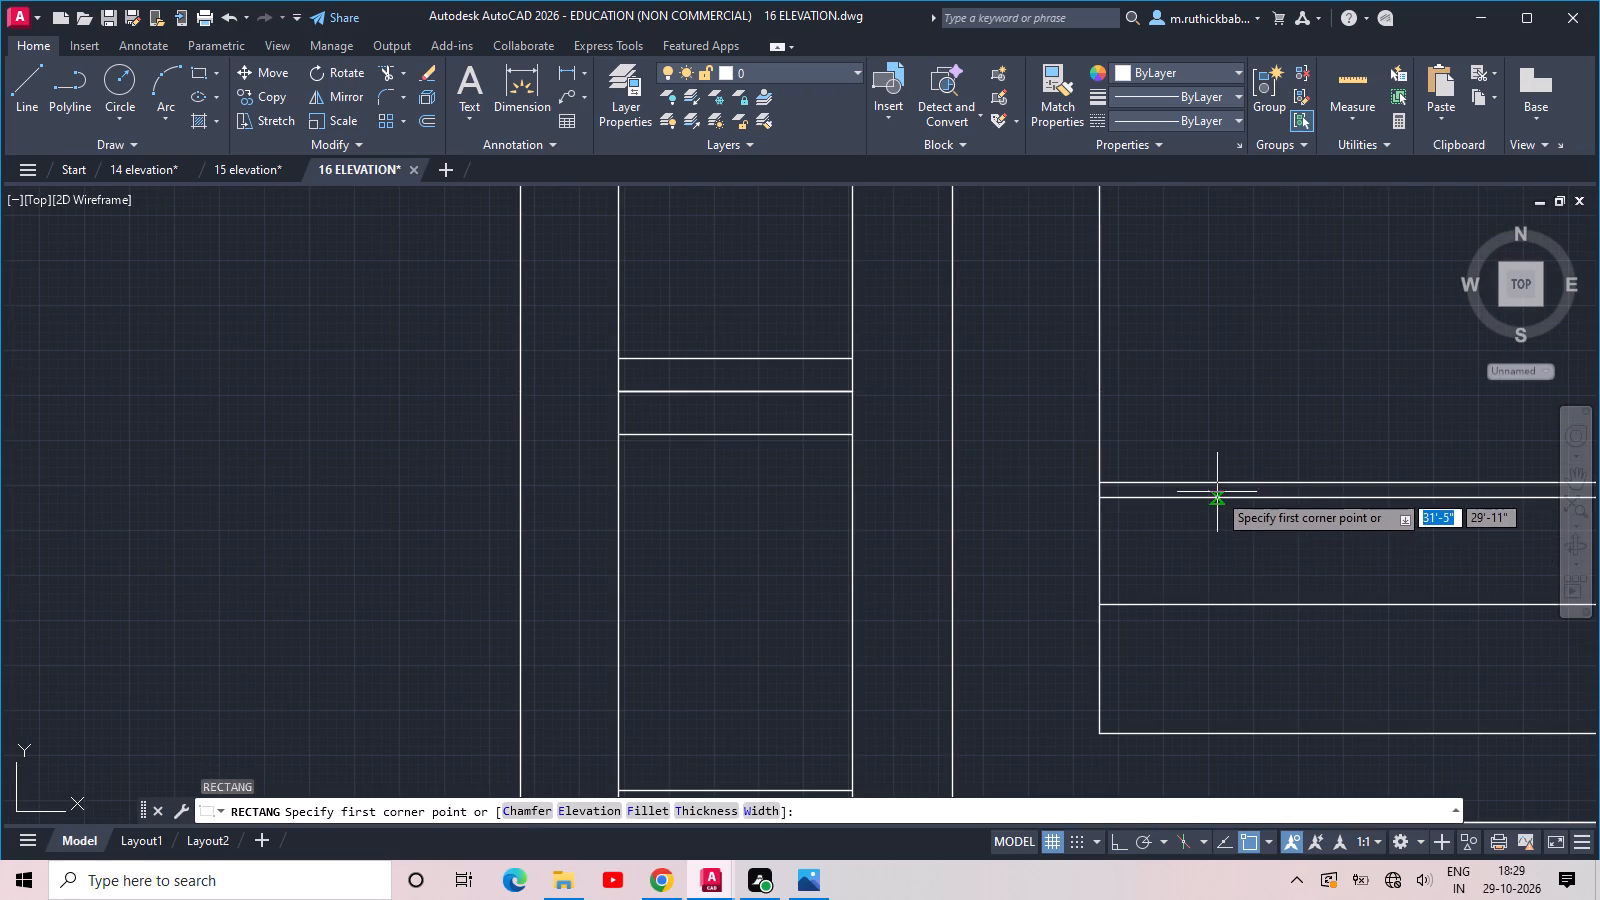
pyautogui.click(1217, 495)
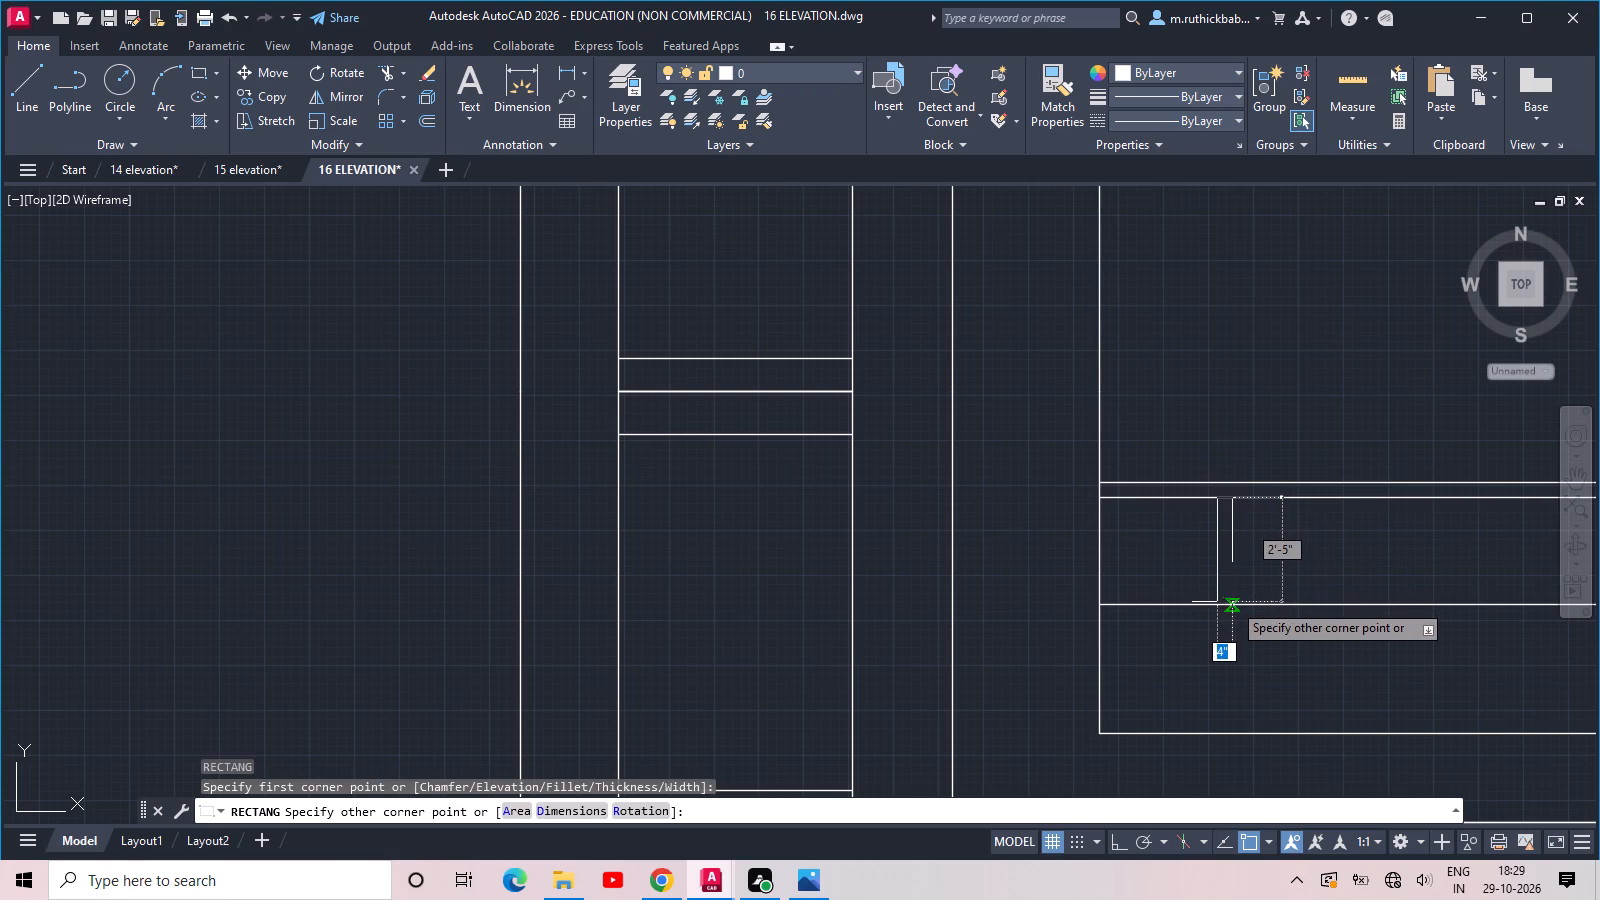
pyautogui.click(1232, 602)
# Copy the baluster horizontally three times along the railing, spaced about 3'-1" apart.
pyautogui.click(1250, 570)
pyautogui.click(1204, 546)
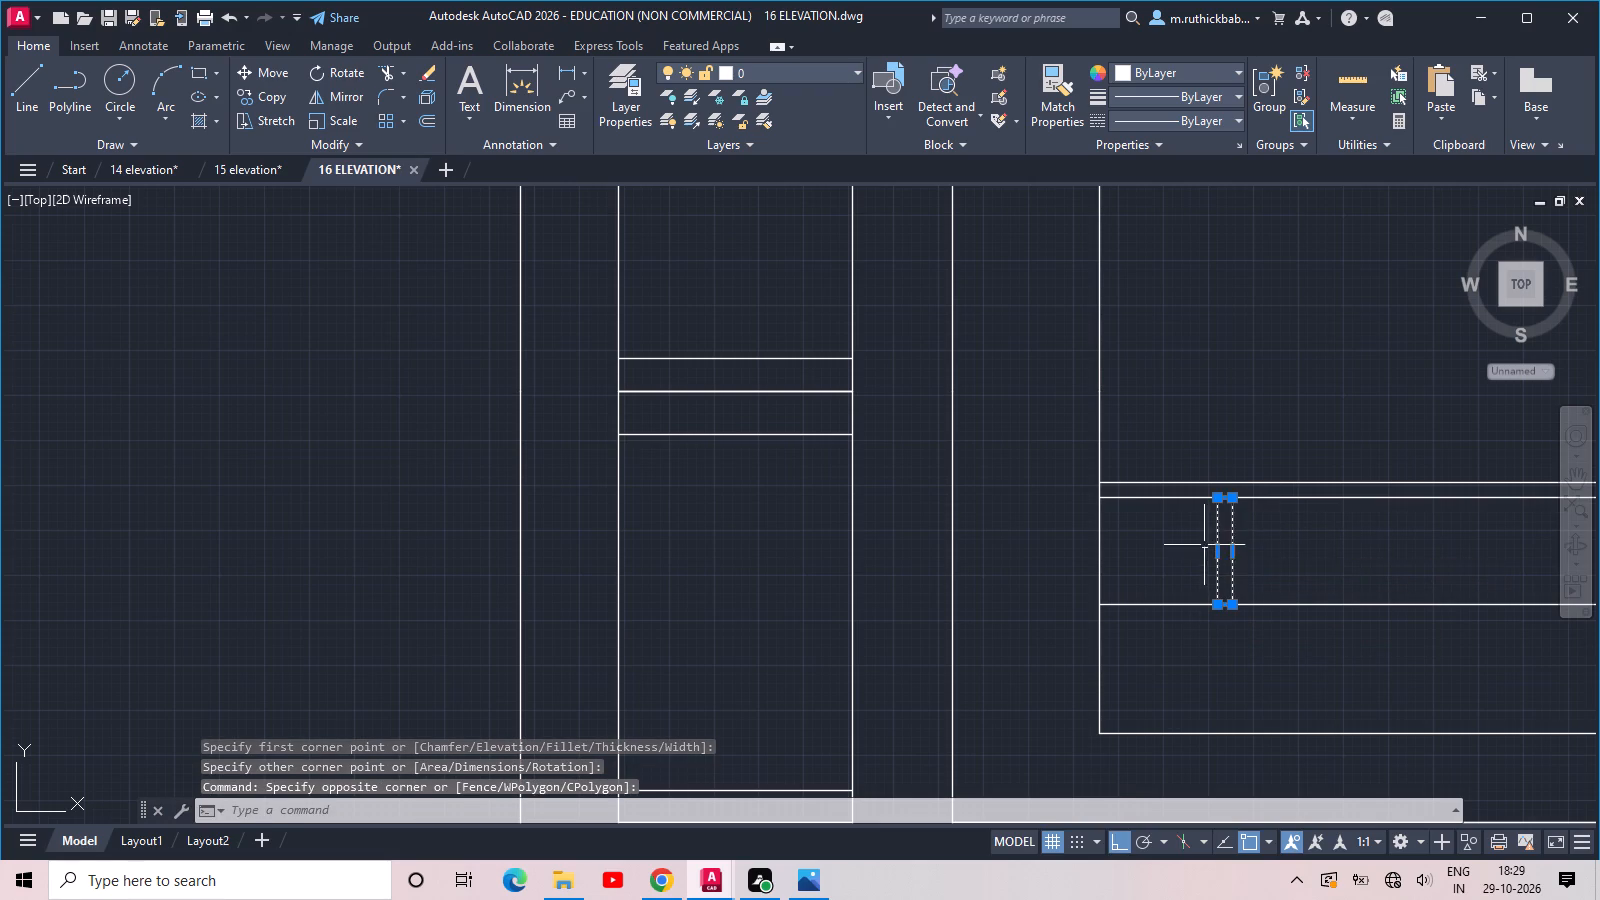
pyautogui.press('c')
pyautogui.press('o')
pyautogui.press('space')
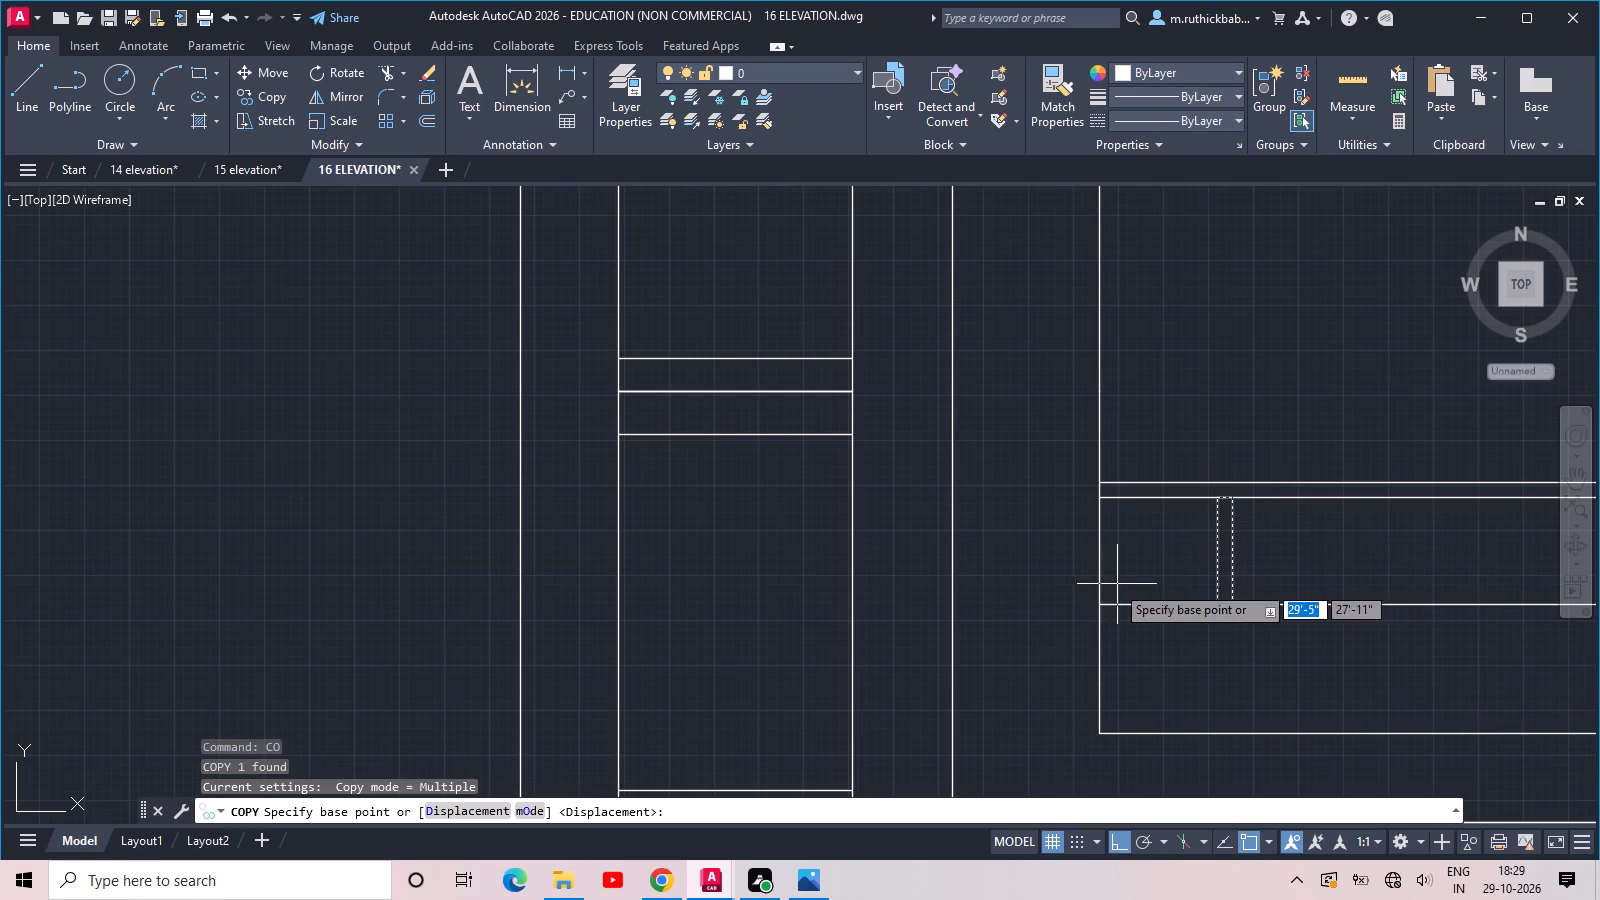
pyautogui.click(1104, 602)
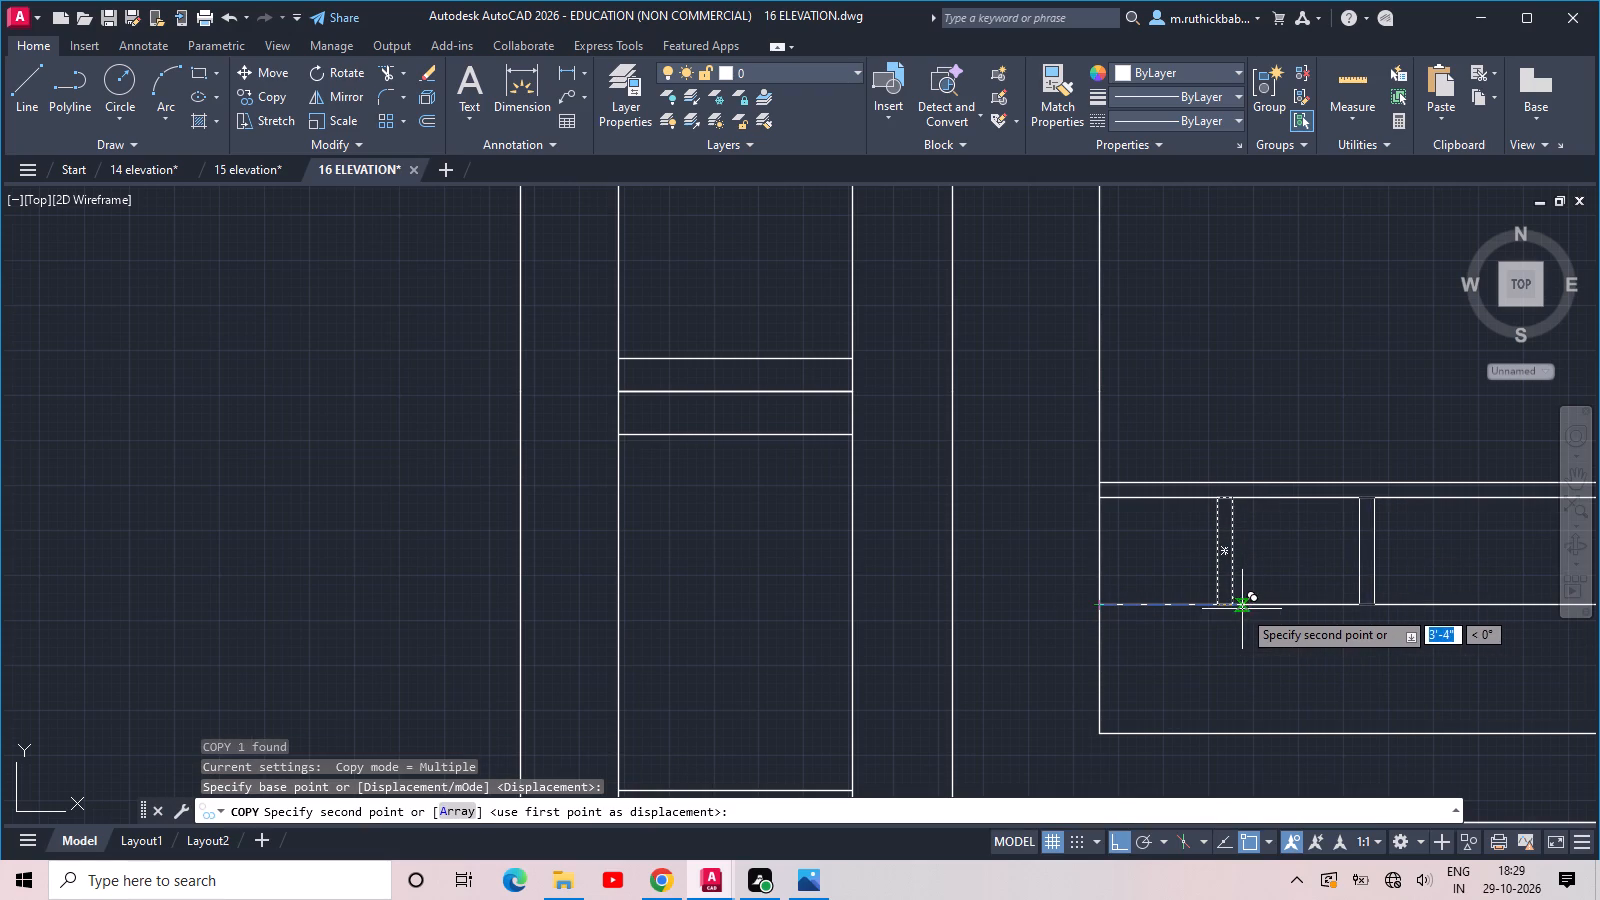
pyautogui.click(1241, 606)
pyautogui.click(1370, 605)
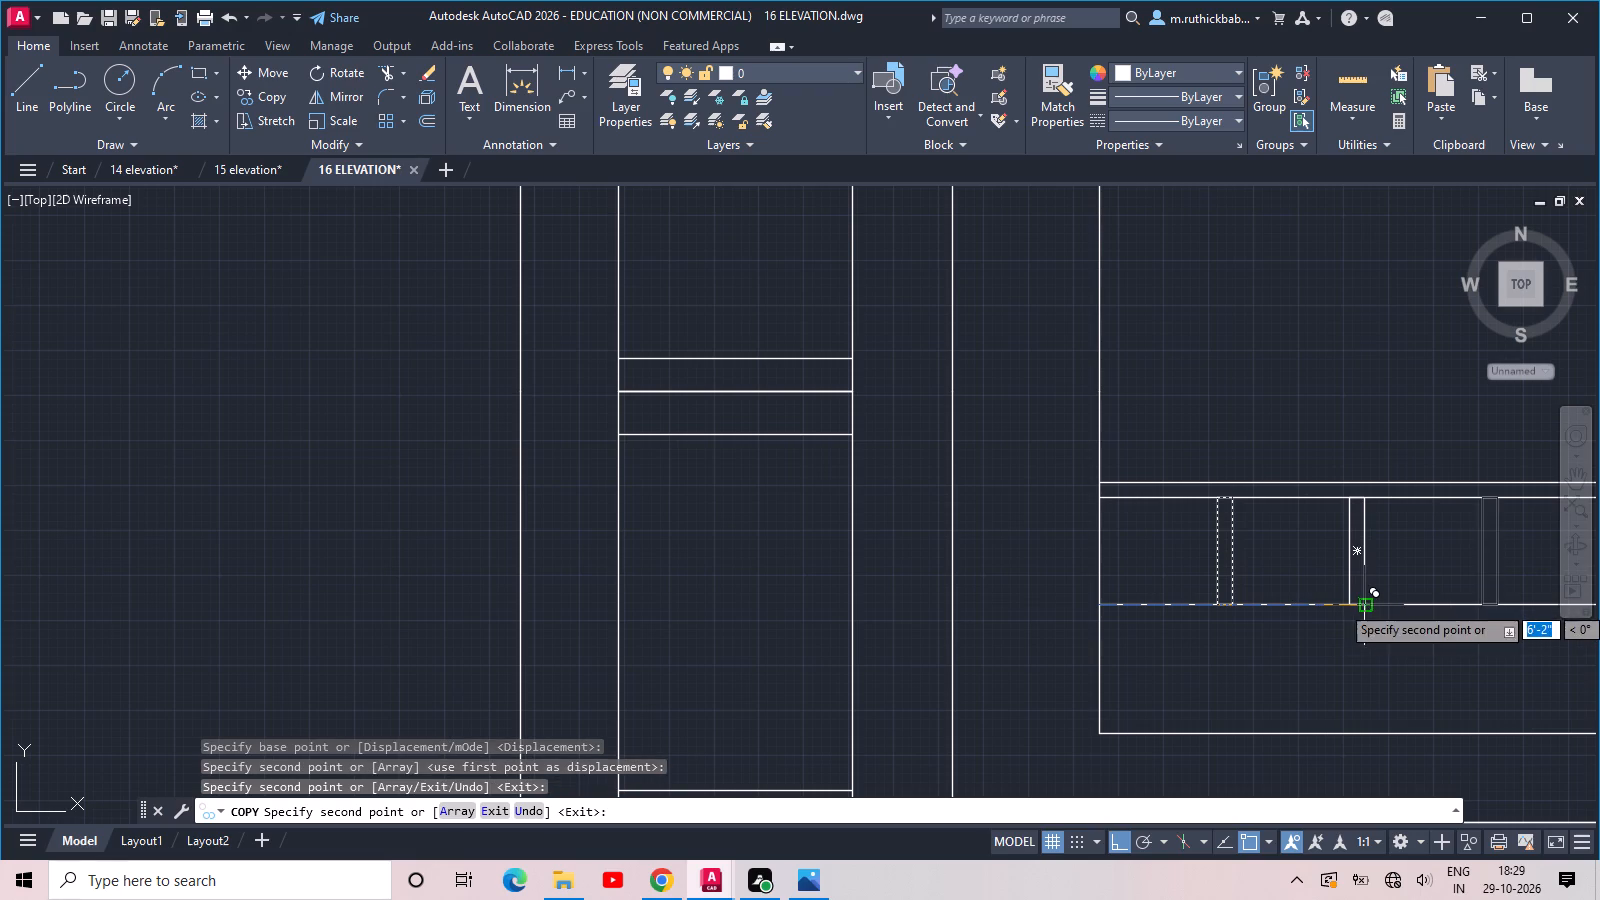
pyautogui.moveTo(1371, 604); pyautogui.dragTo(882, 634, button='middle')
pyautogui.click(1011, 635)
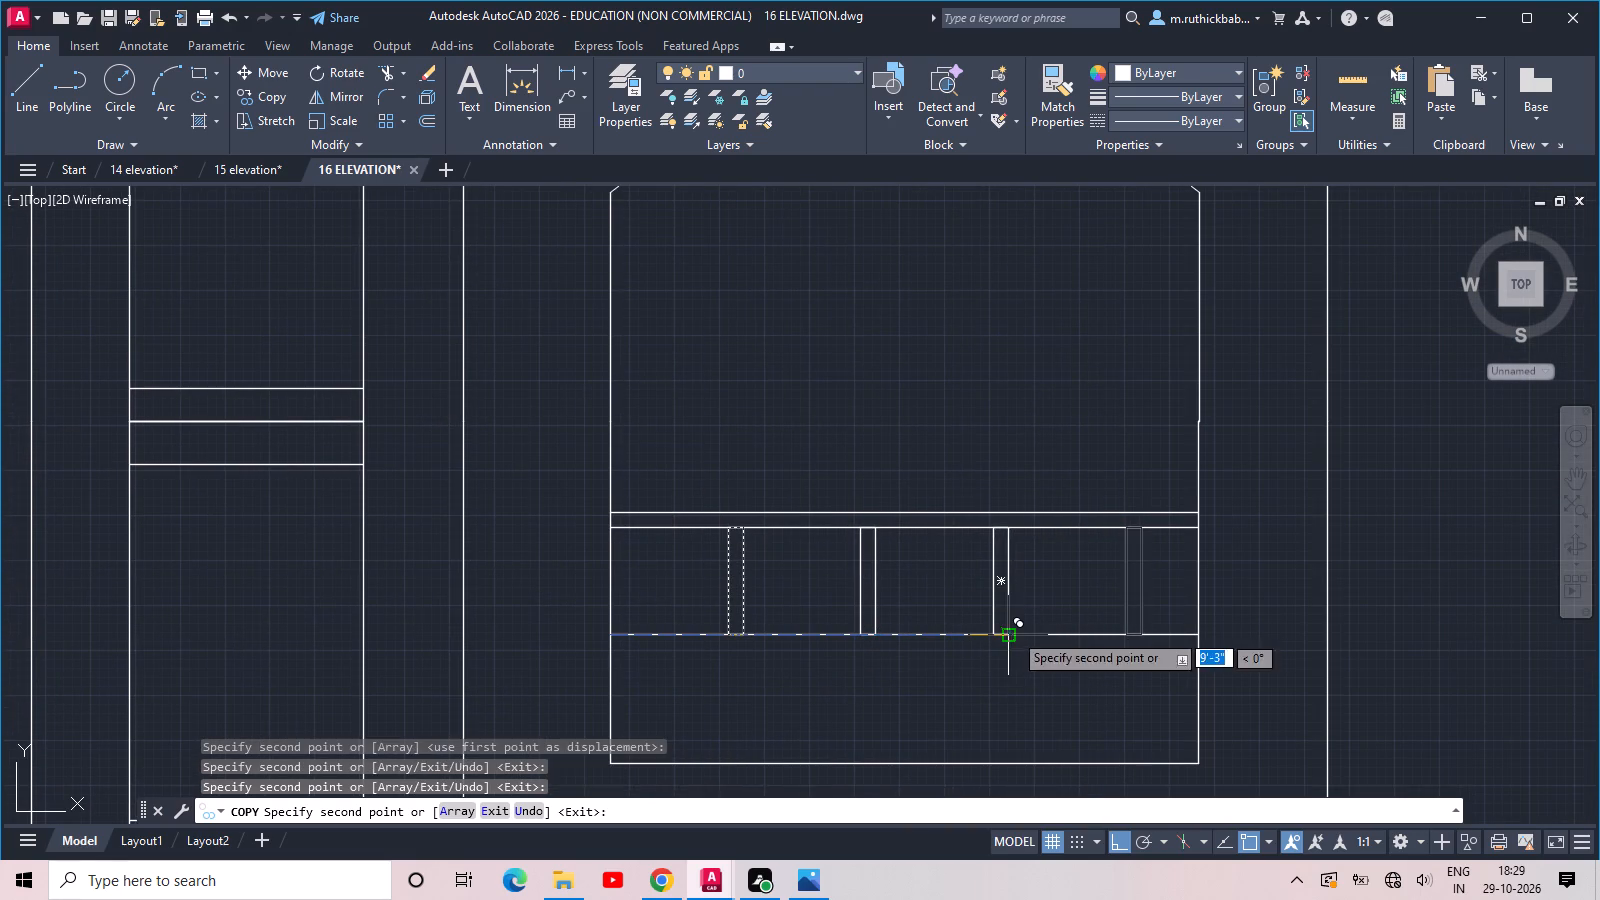
pyautogui.press('`')
pyautogui.scroll(-2, 1022, 621)
pyautogui.press('Escape')
pyautogui.press('Escape')
# Trim the thin rail's lower line across the tops of the four balusters so they join the rail.
pyautogui.scroll(4, 923, 596)
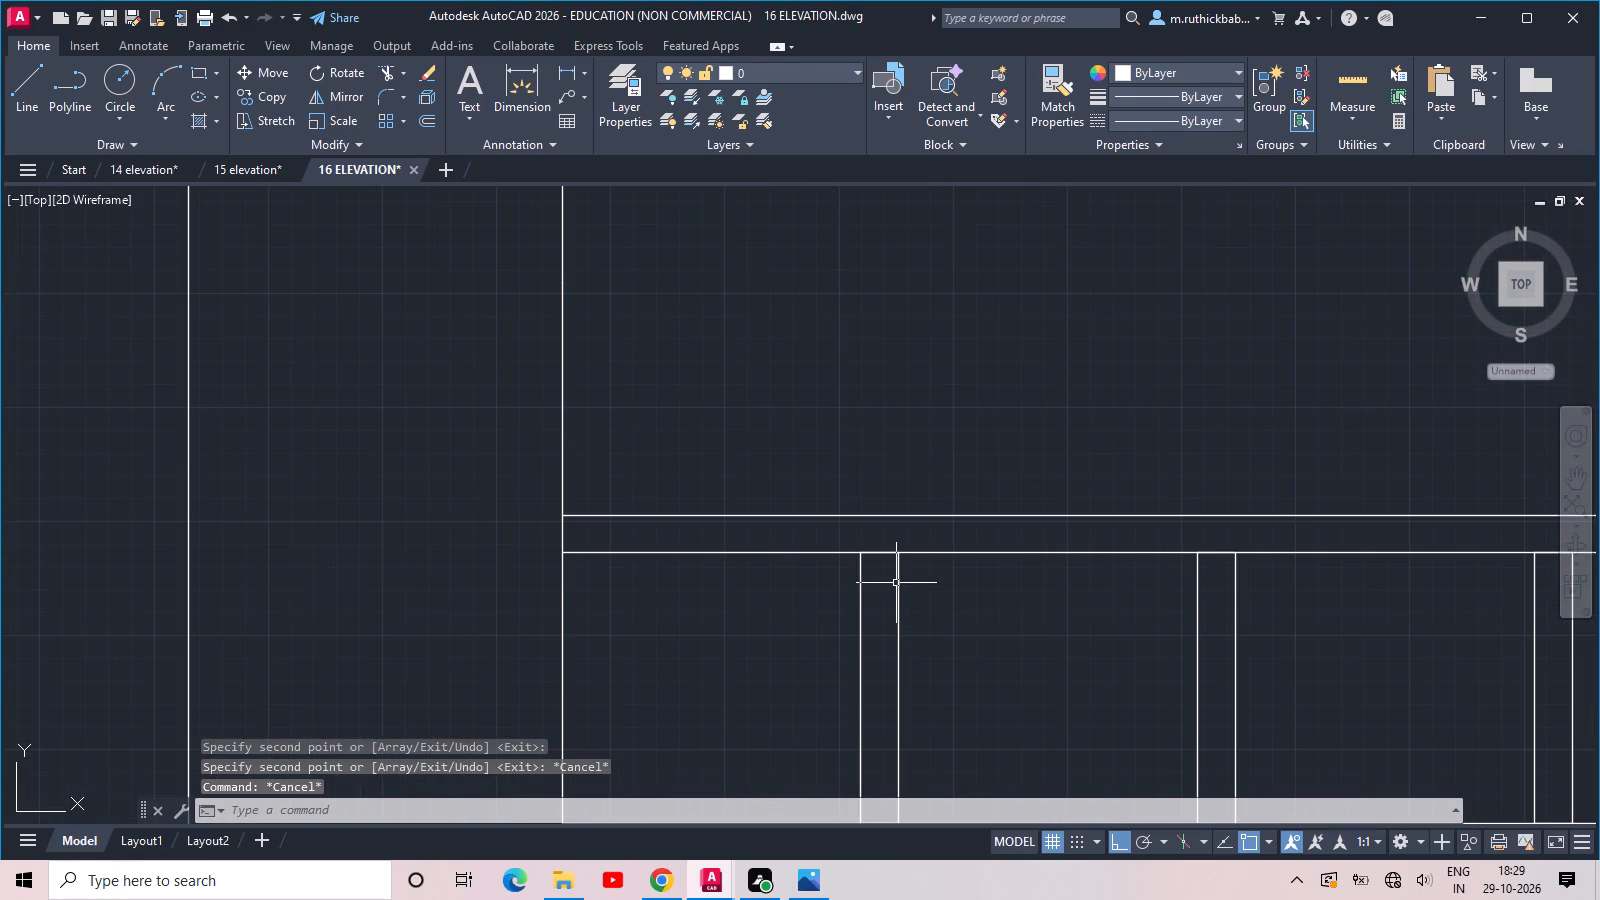
pyautogui.press('t')
pyautogui.write('R')
pyautogui.press('space')
pyautogui.press('space')
pyautogui.click(880, 575)
pyautogui.click(874, 550)
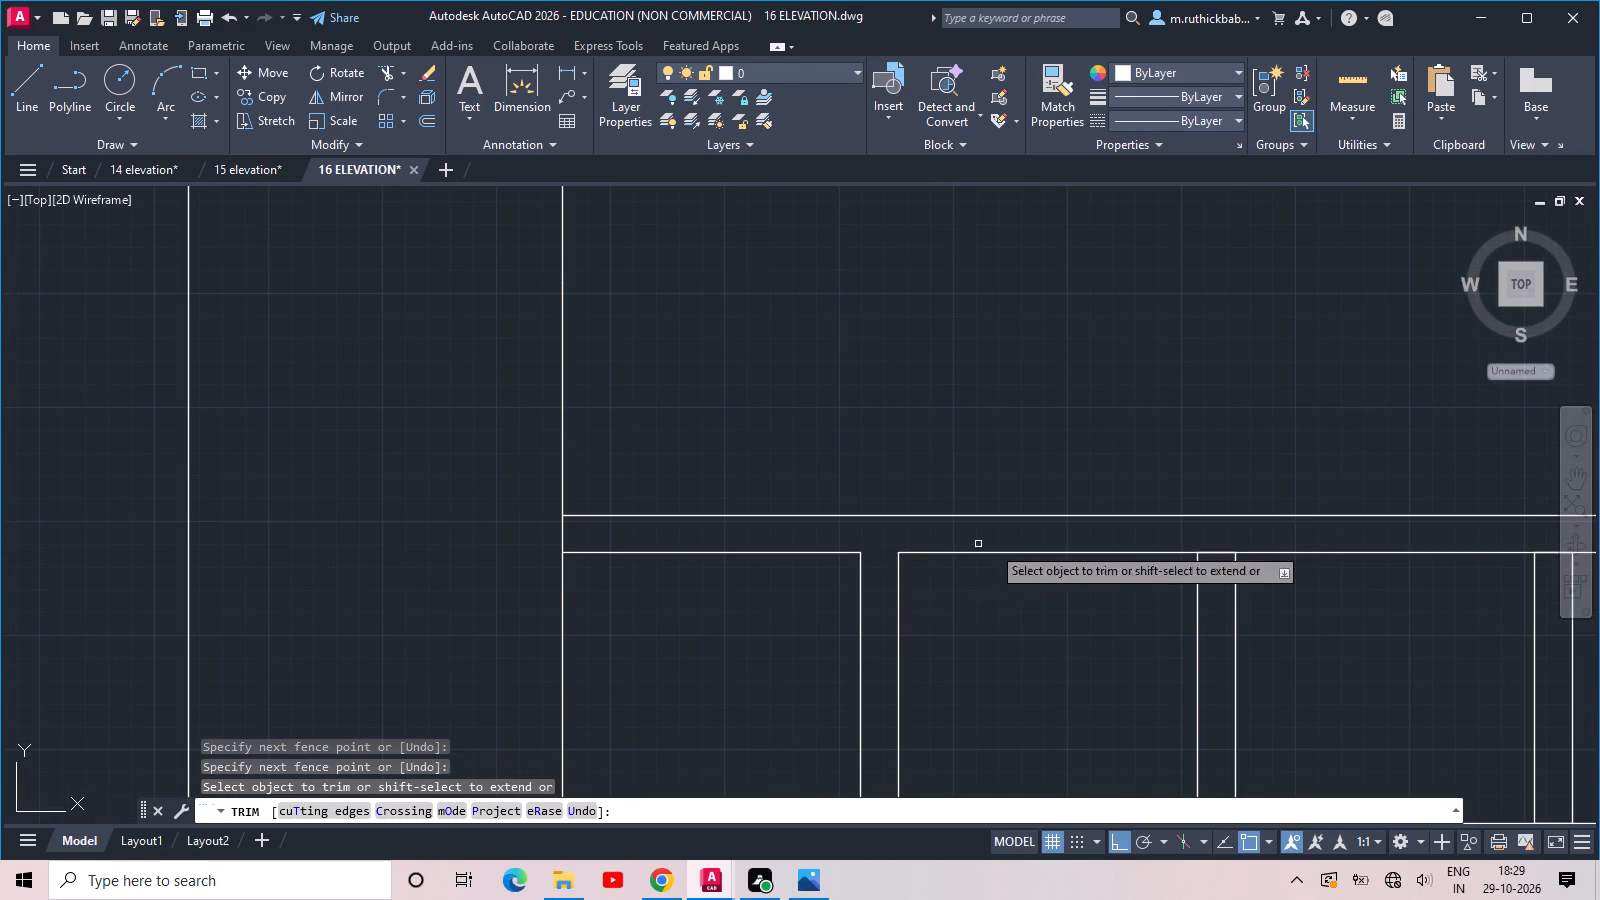
pyautogui.click(1210, 578)
pyautogui.click(1218, 548)
pyautogui.scroll(-1, 1281, 548)
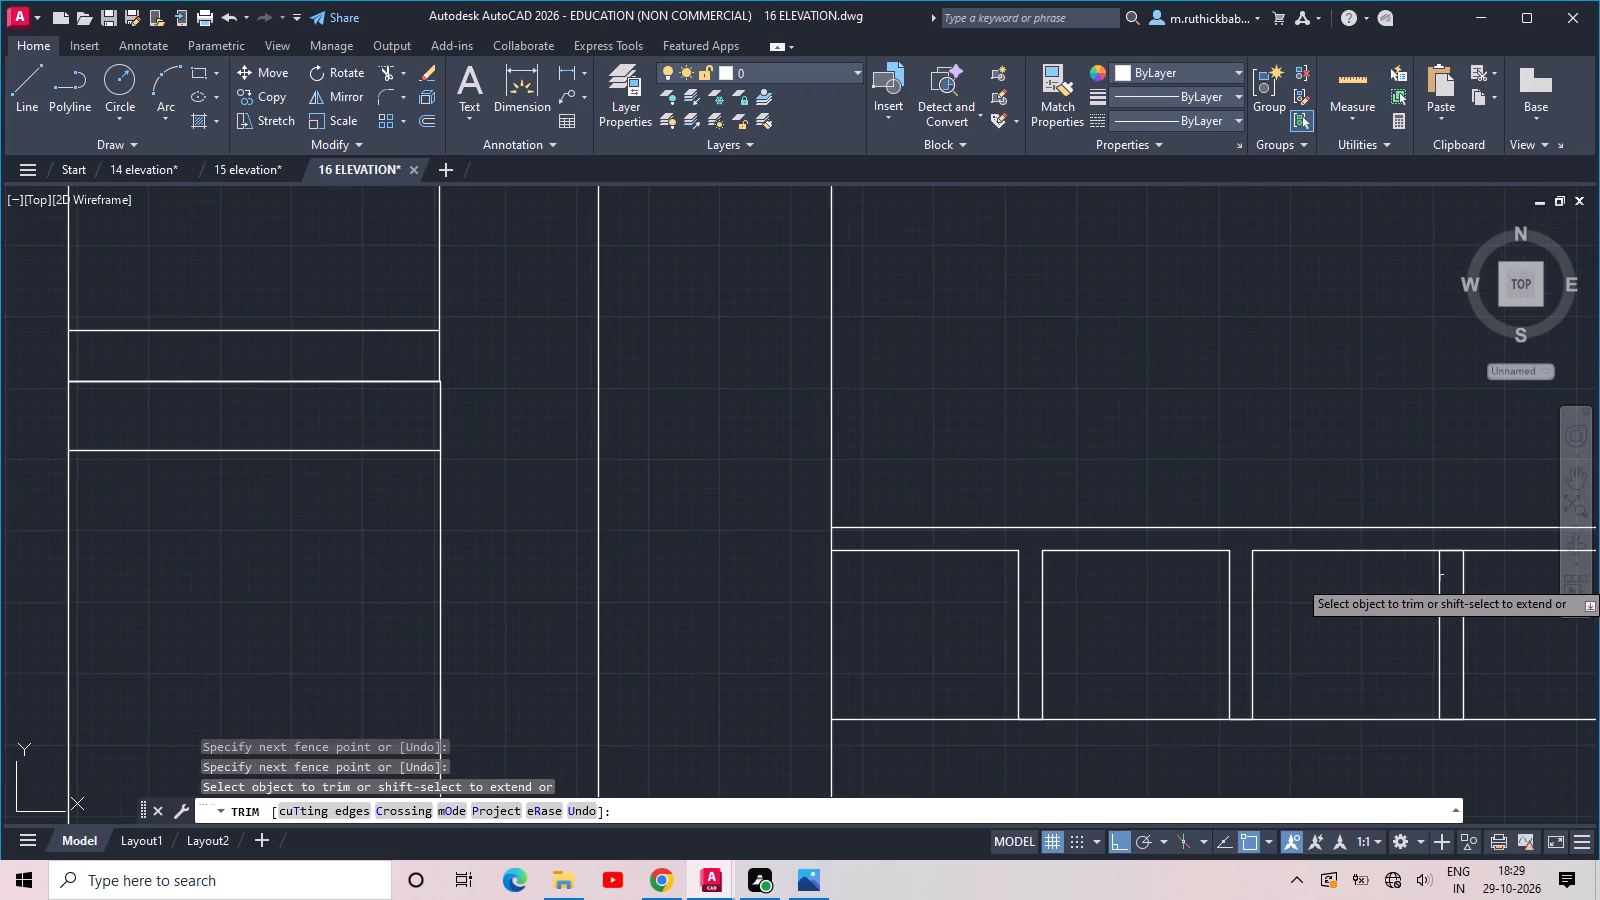
pyautogui.moveTo(1450, 578); pyautogui.dragTo(1189, 615, button='middle')
pyautogui.scroll(1, 1191, 604)
pyautogui.click(1193, 596)
pyautogui.click(1193, 557)
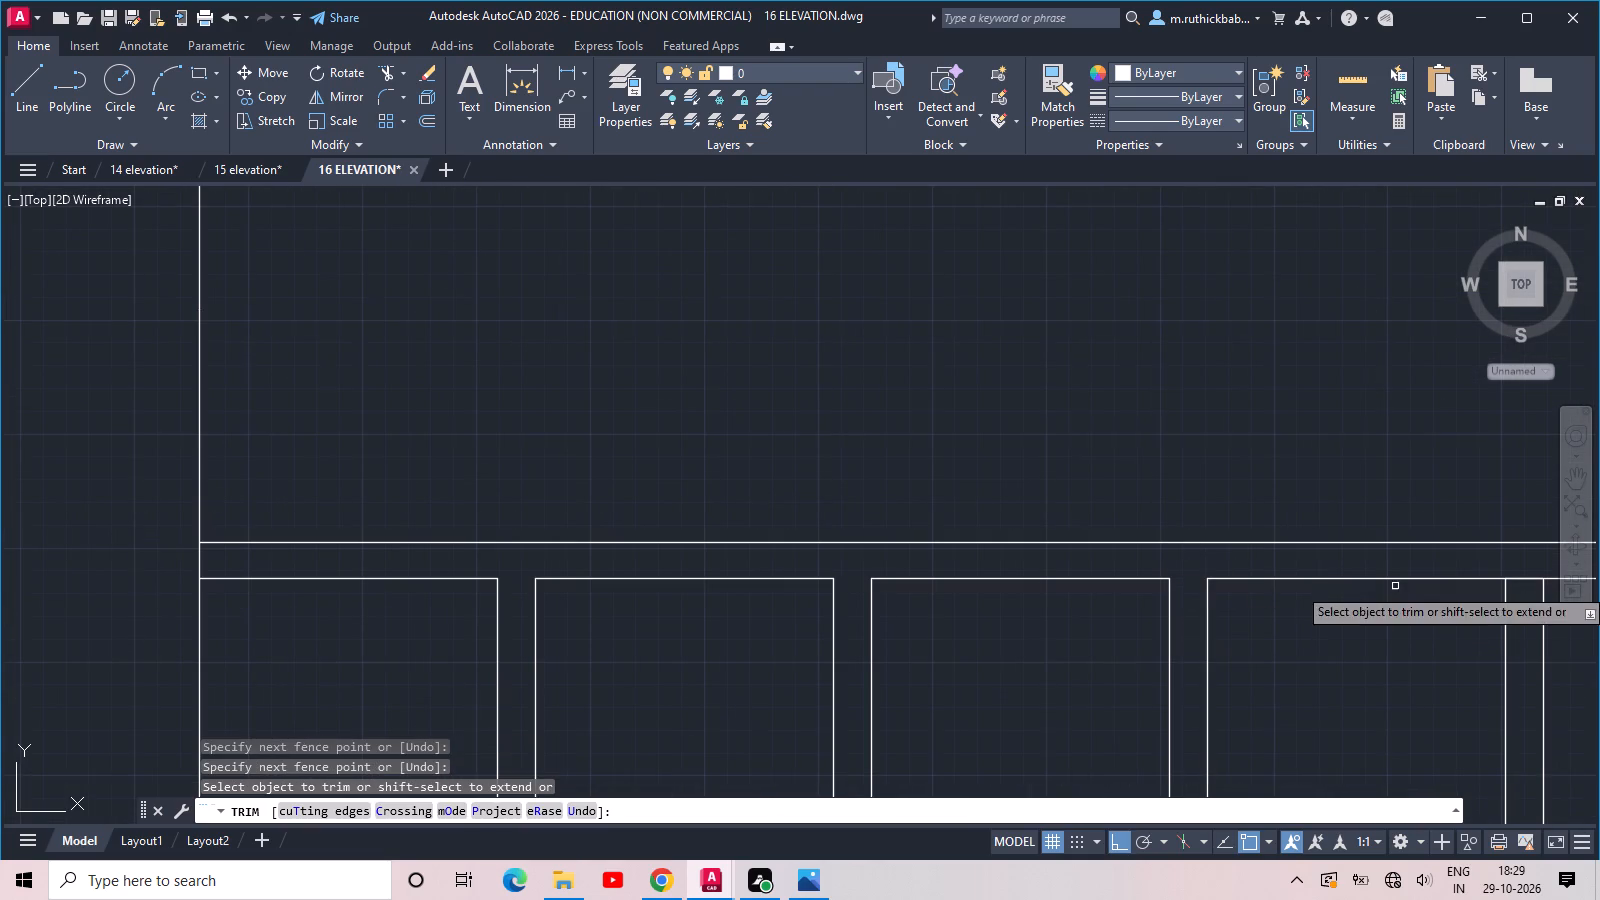
pyautogui.moveTo(1395, 586); pyautogui.dragTo(1198, 610, button='middle')
pyautogui.click(1332, 617)
pyautogui.click(1325, 596)
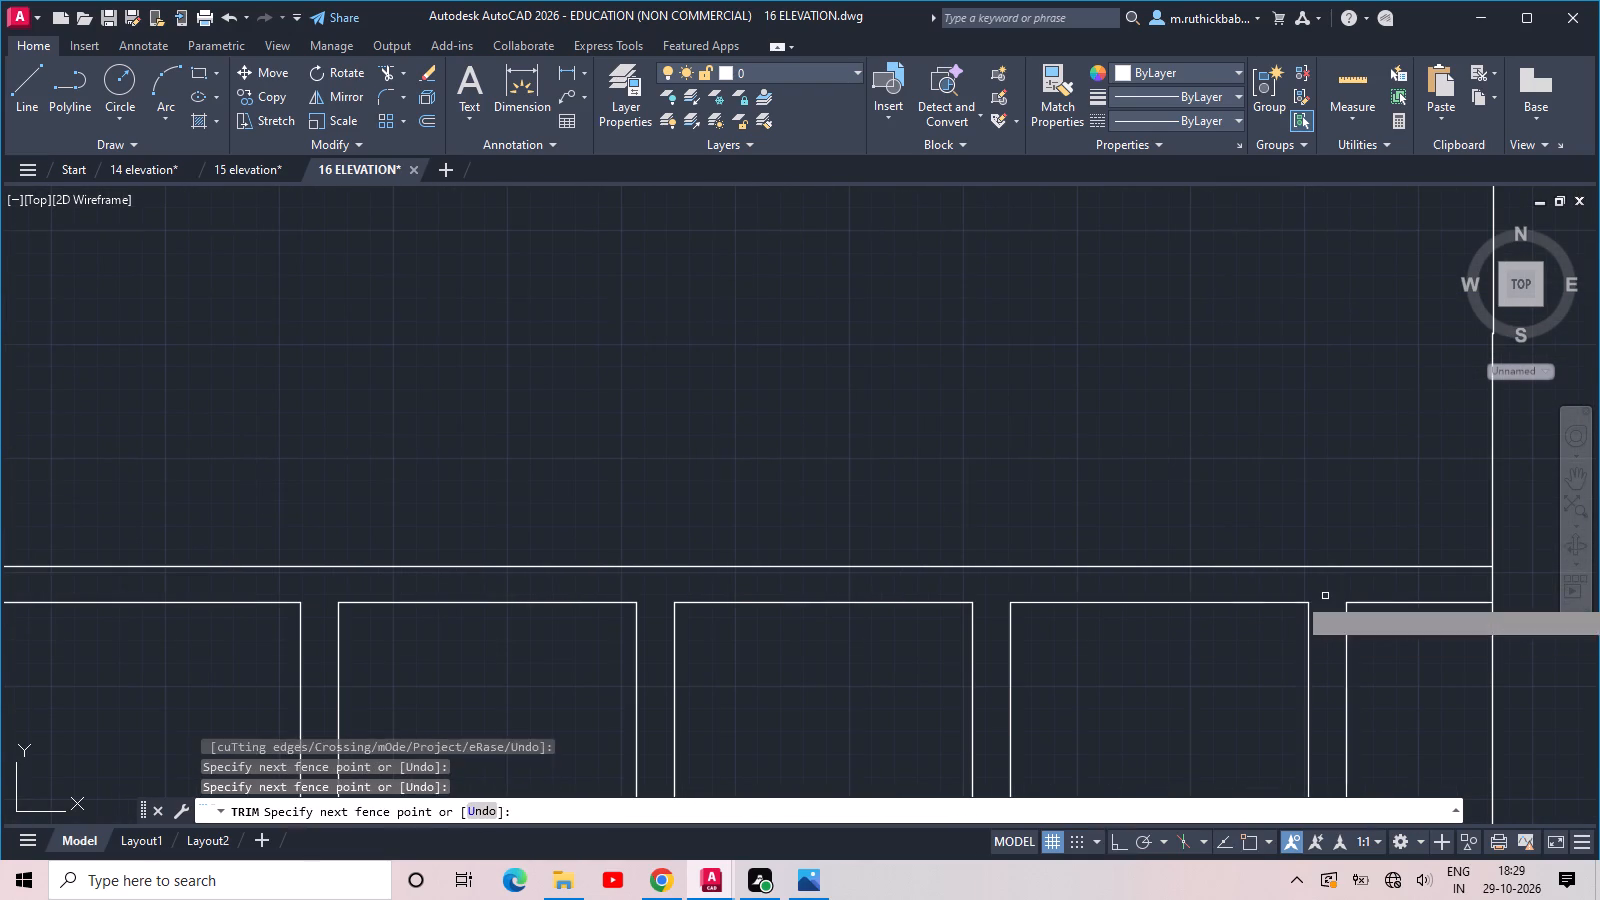
pyautogui.scroll(-2, 1325, 596)
pyautogui.press('Escape')
# Save the elevation drawing.
pyautogui.hotkey('ctrl', 's')
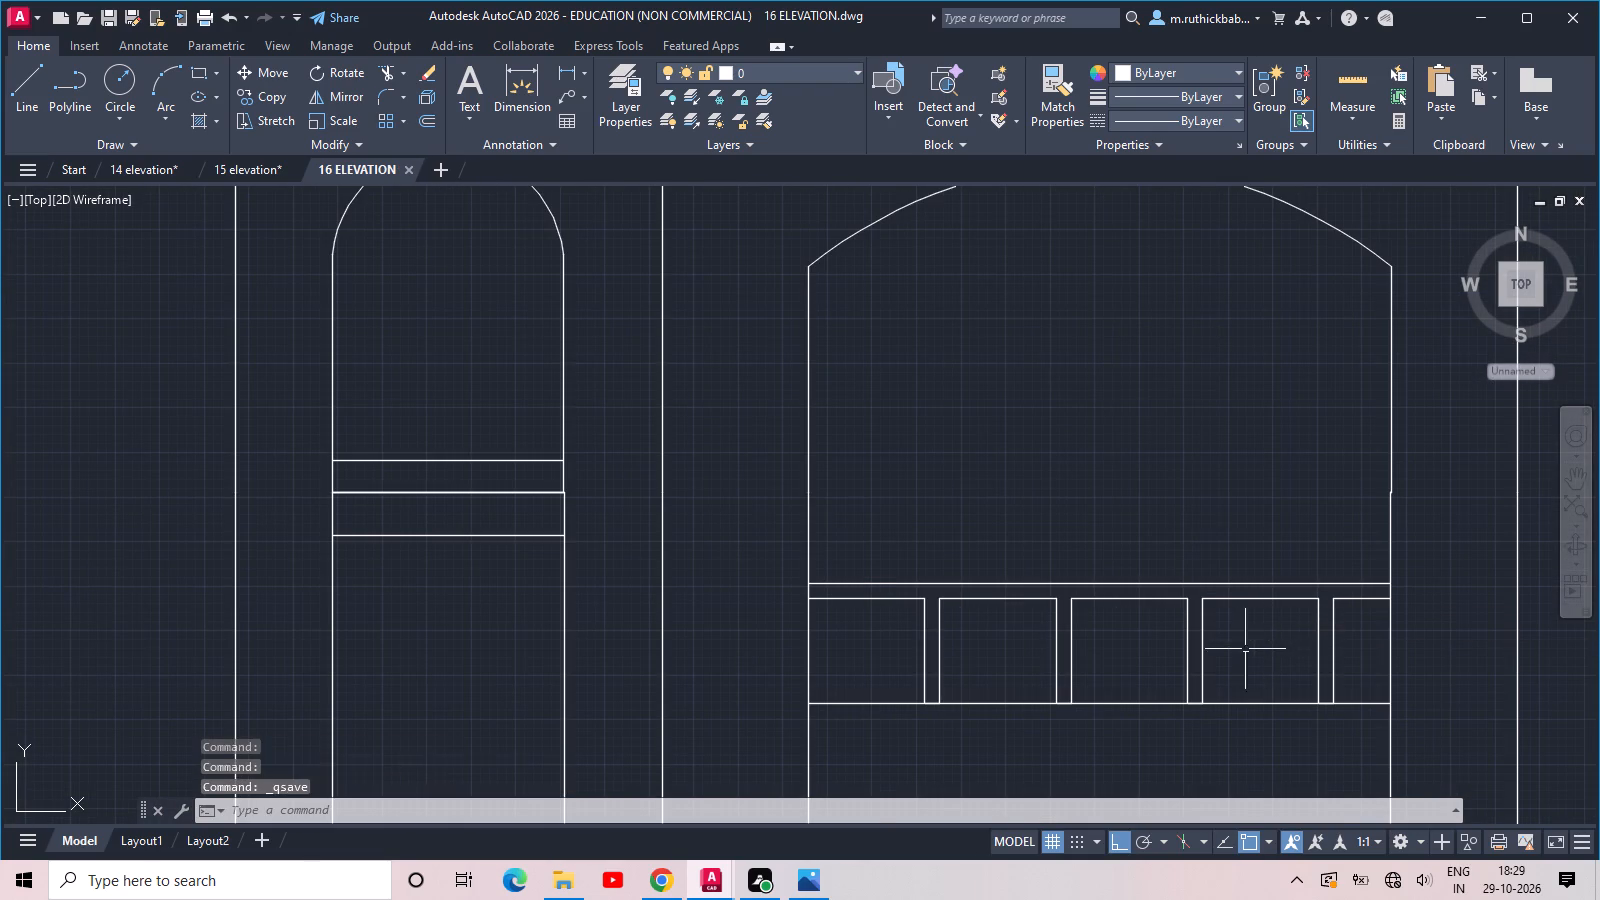
# Fillet the facade's top-left corner in multiple mode, picking the radius from the narrow arch's left springing point to its crown.
pyautogui.scroll(-2, 1231, 648)
pyautogui.moveTo(1154, 705); pyautogui.dragTo(1267, 626, button='middle')
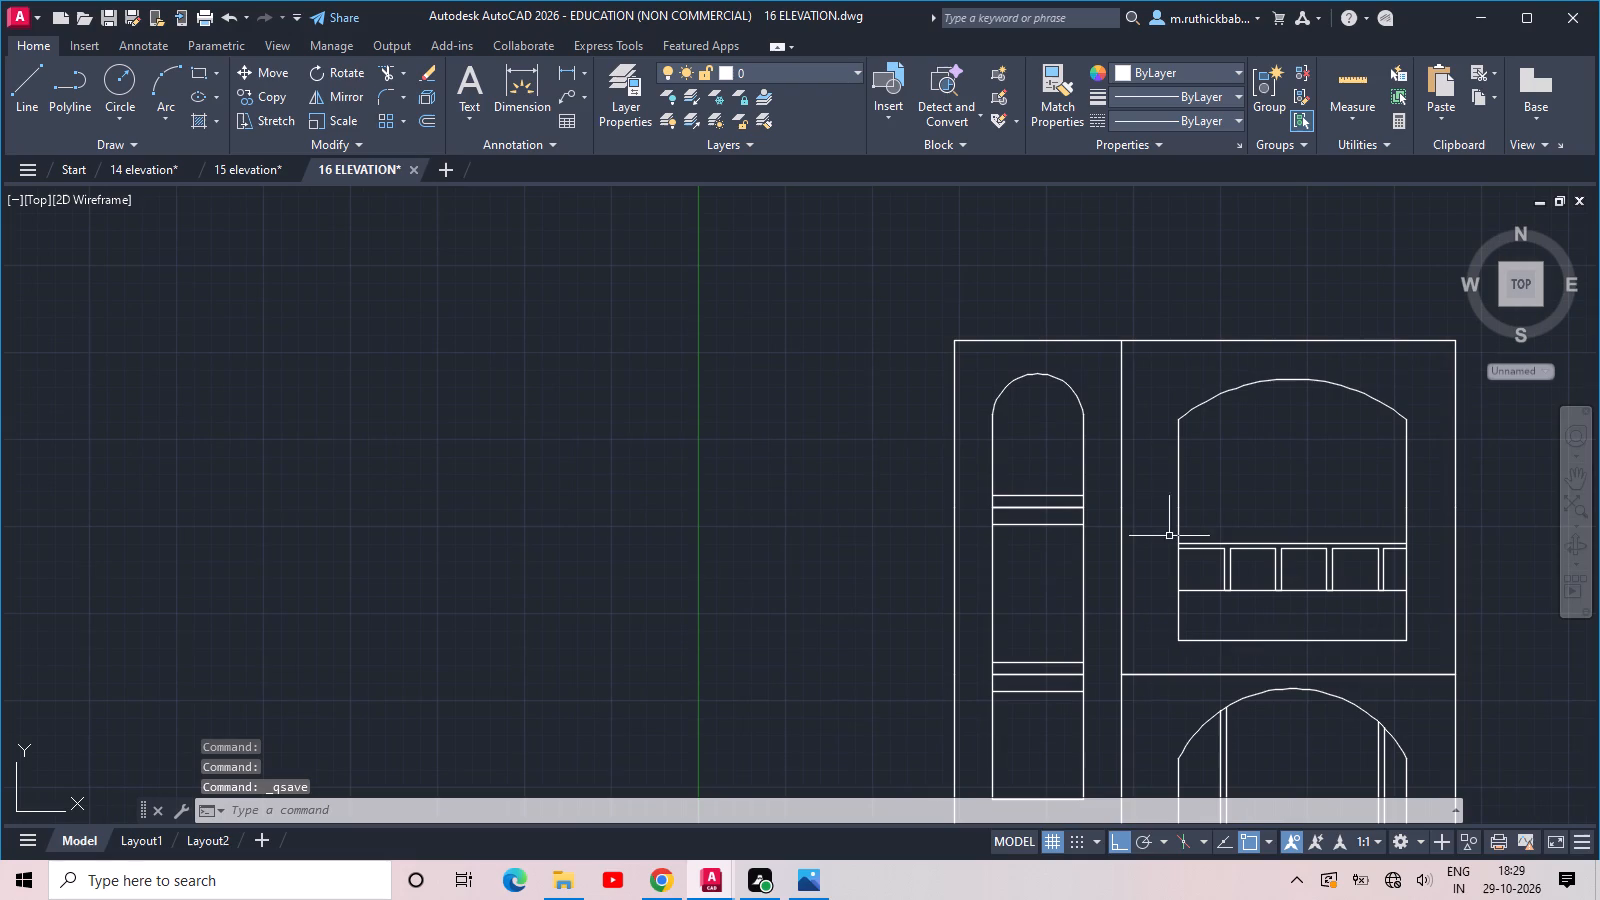
pyautogui.scroll(1, 953, 327)
pyautogui.press('f')
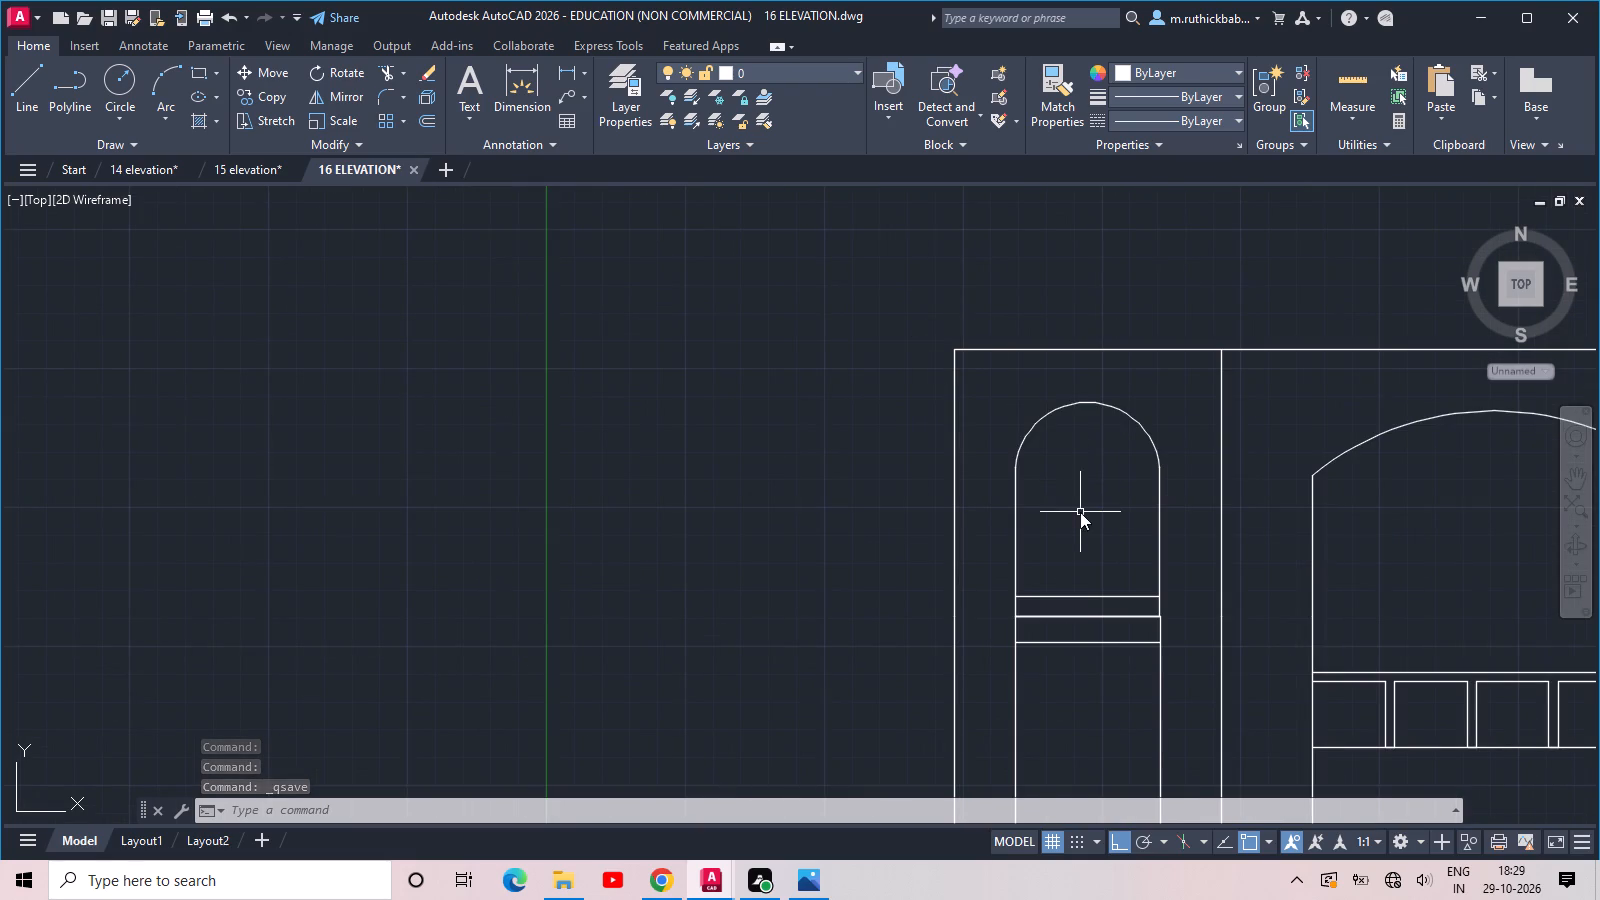
pyautogui.press('space')
pyautogui.scroll(1, 1048, 489)
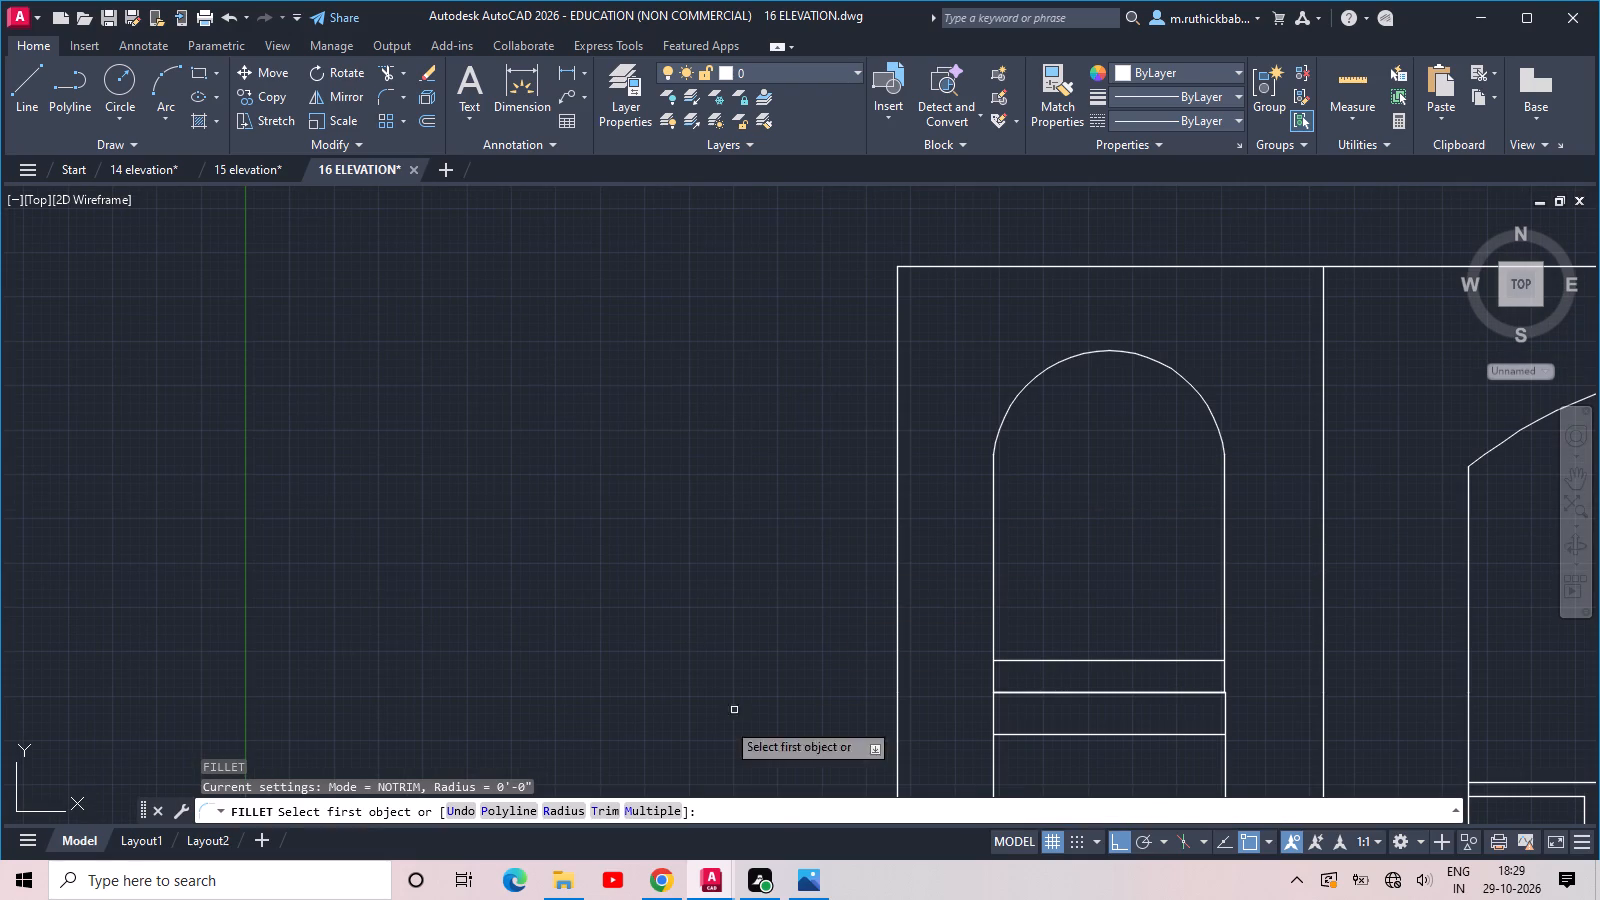
pyautogui.click(646, 809)
pyautogui.click(566, 808)
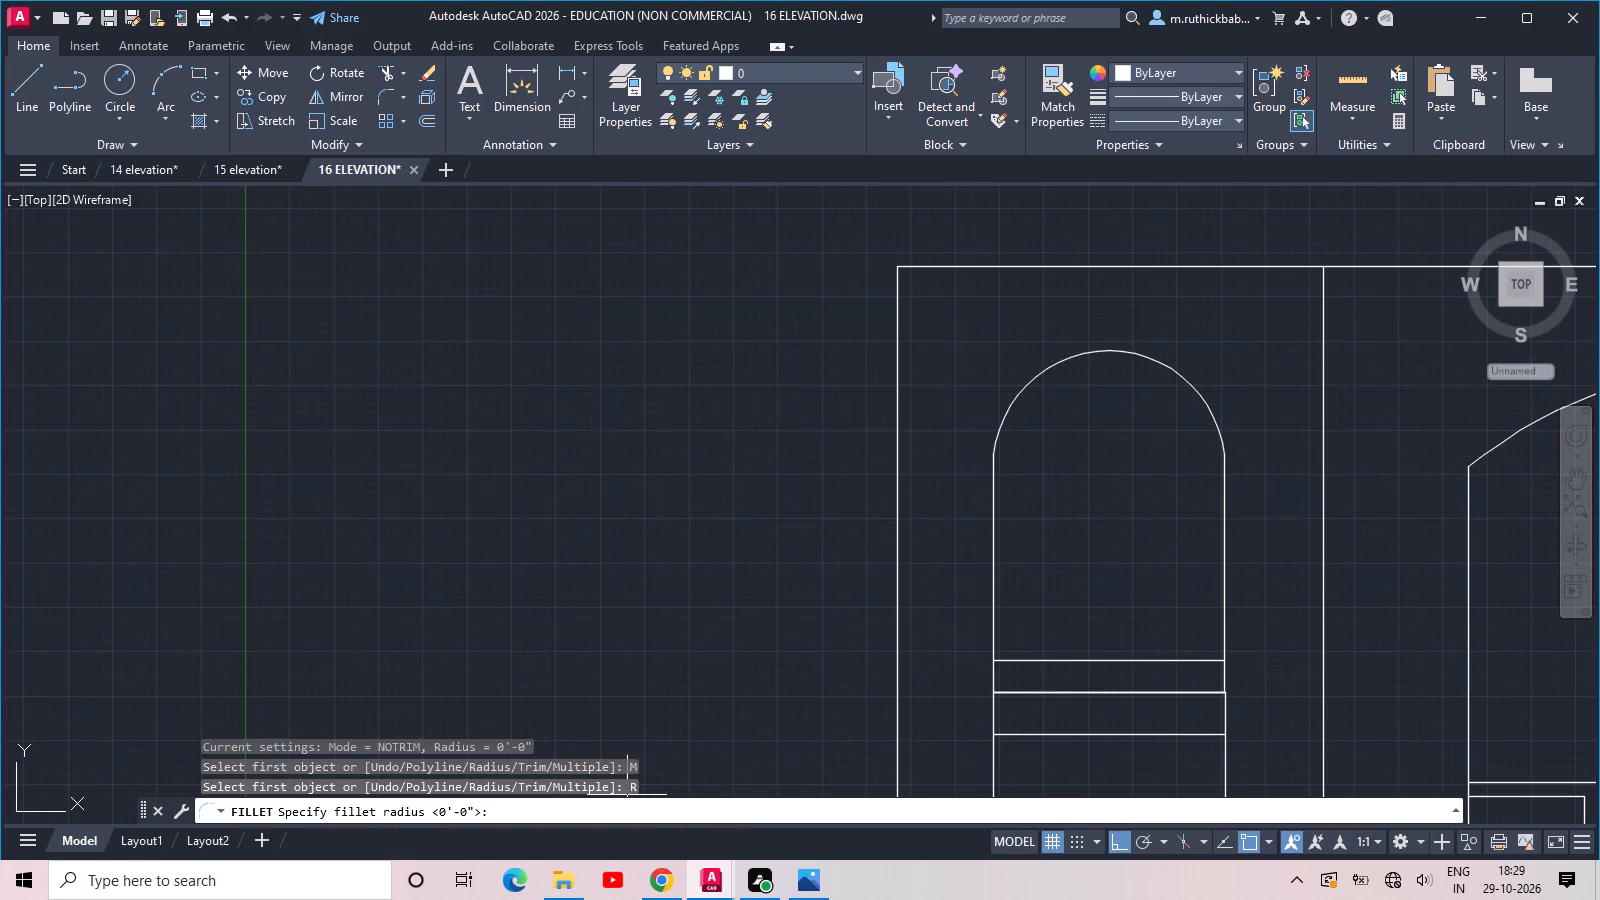
pyautogui.click(995, 461)
pyautogui.click(1113, 353)
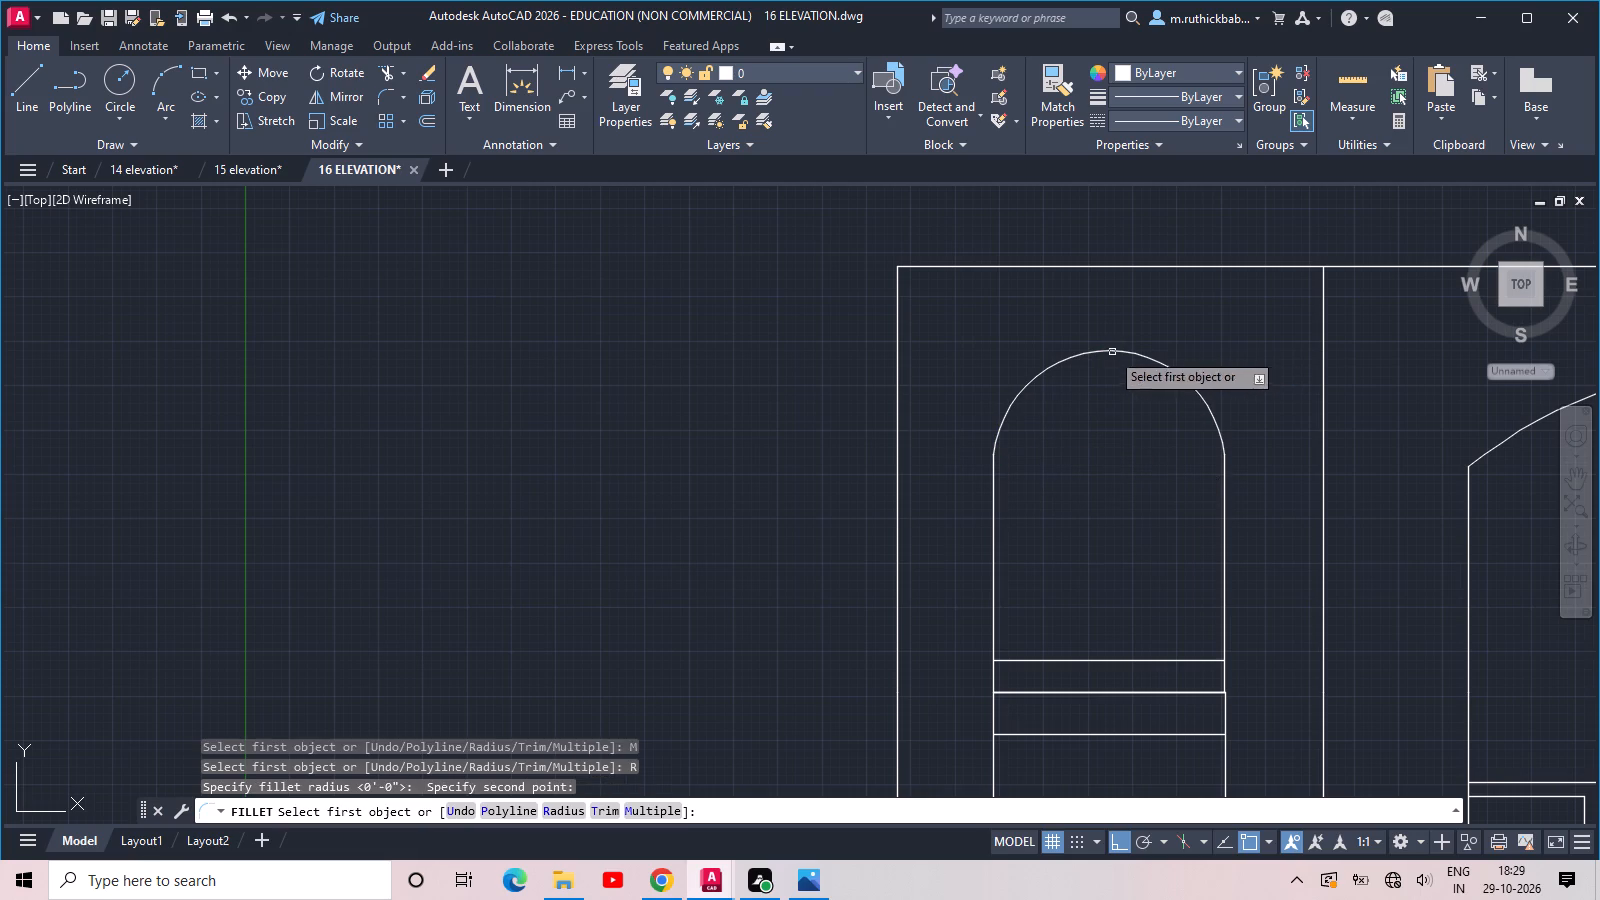
pyautogui.click(898, 346)
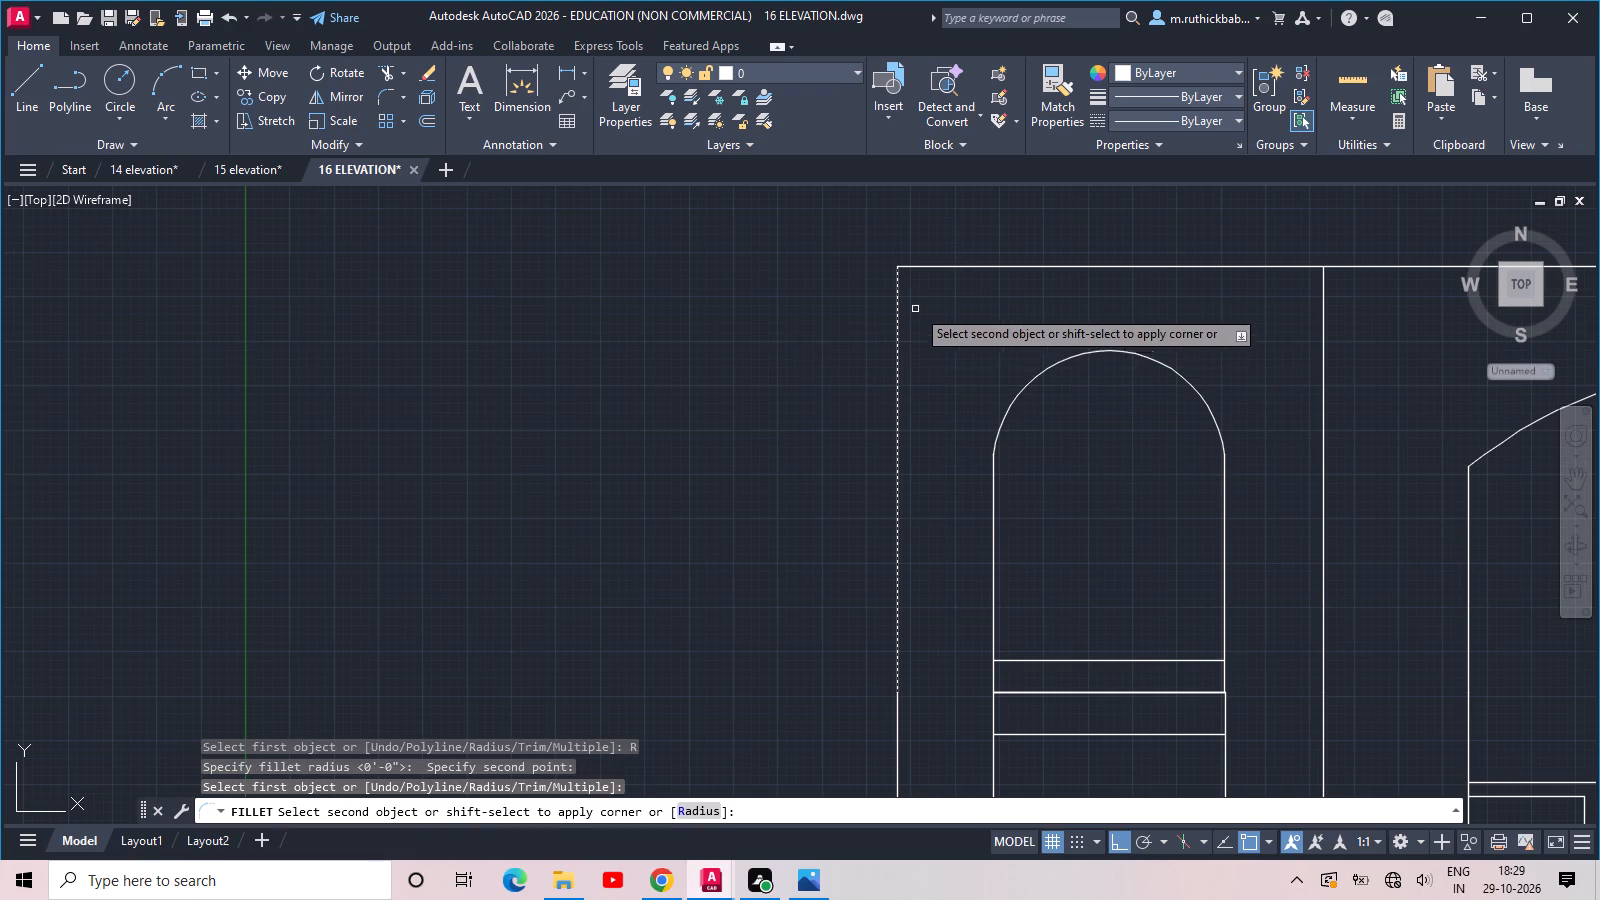
pyautogui.click(947, 266)
# Fillet the facade's top-right corner with the same radius.
pyautogui.scroll(-1, 1009, 283)
pyautogui.moveTo(1116, 308); pyautogui.dragTo(1109, 312, button='middle')
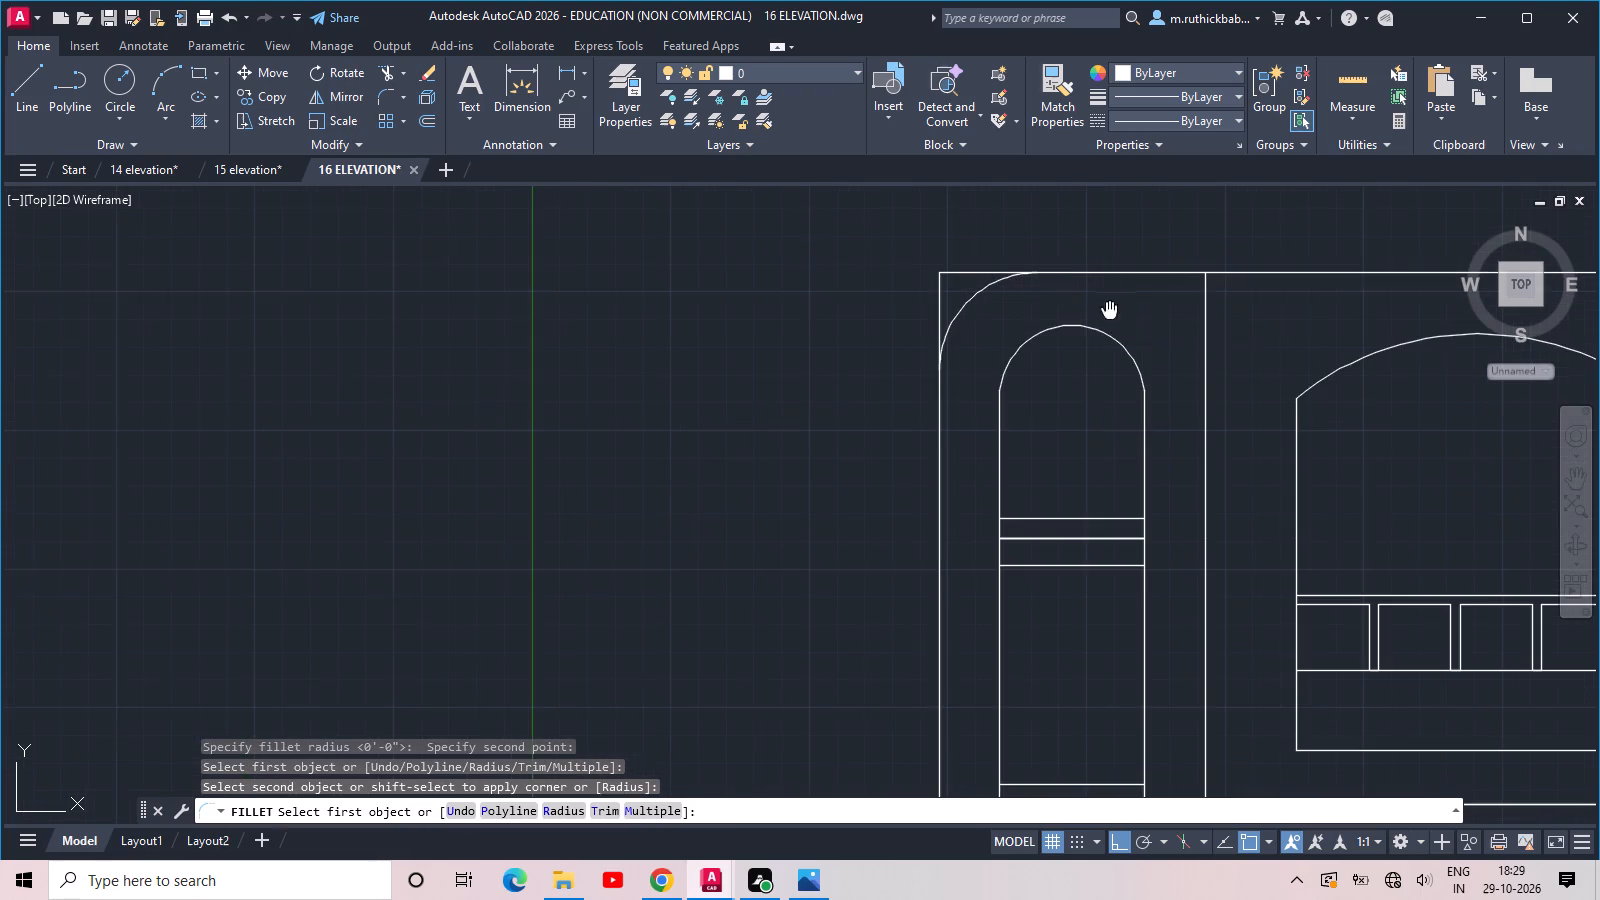
pyautogui.moveTo(1109, 312); pyautogui.dragTo(600, 466, button='middle')
pyautogui.click(1168, 431)
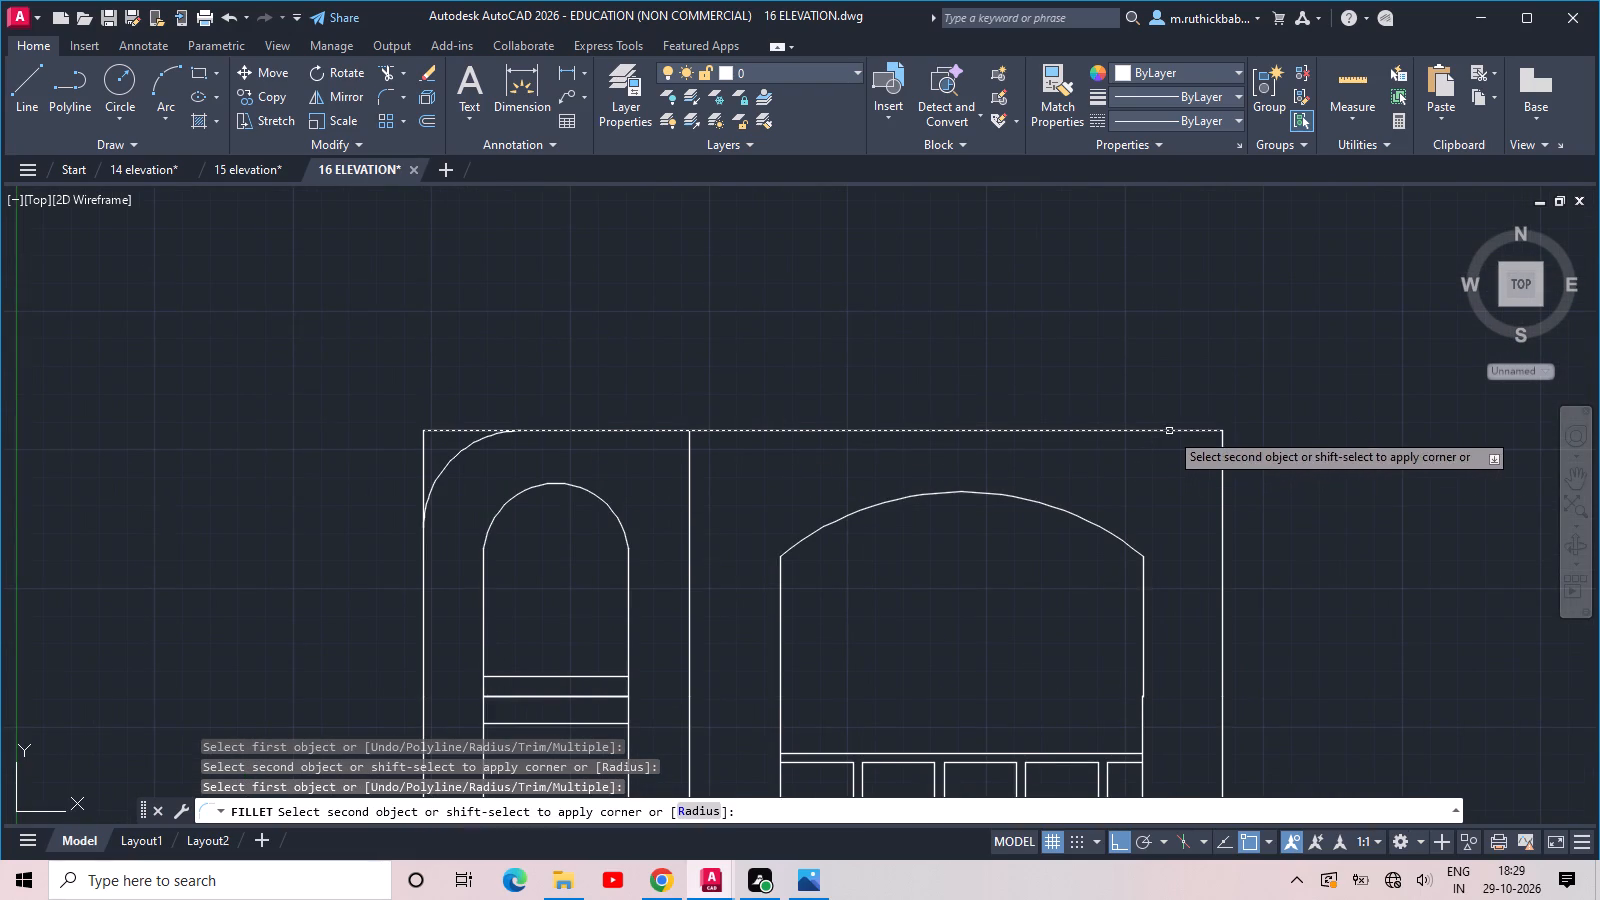
pyautogui.click(1225, 490)
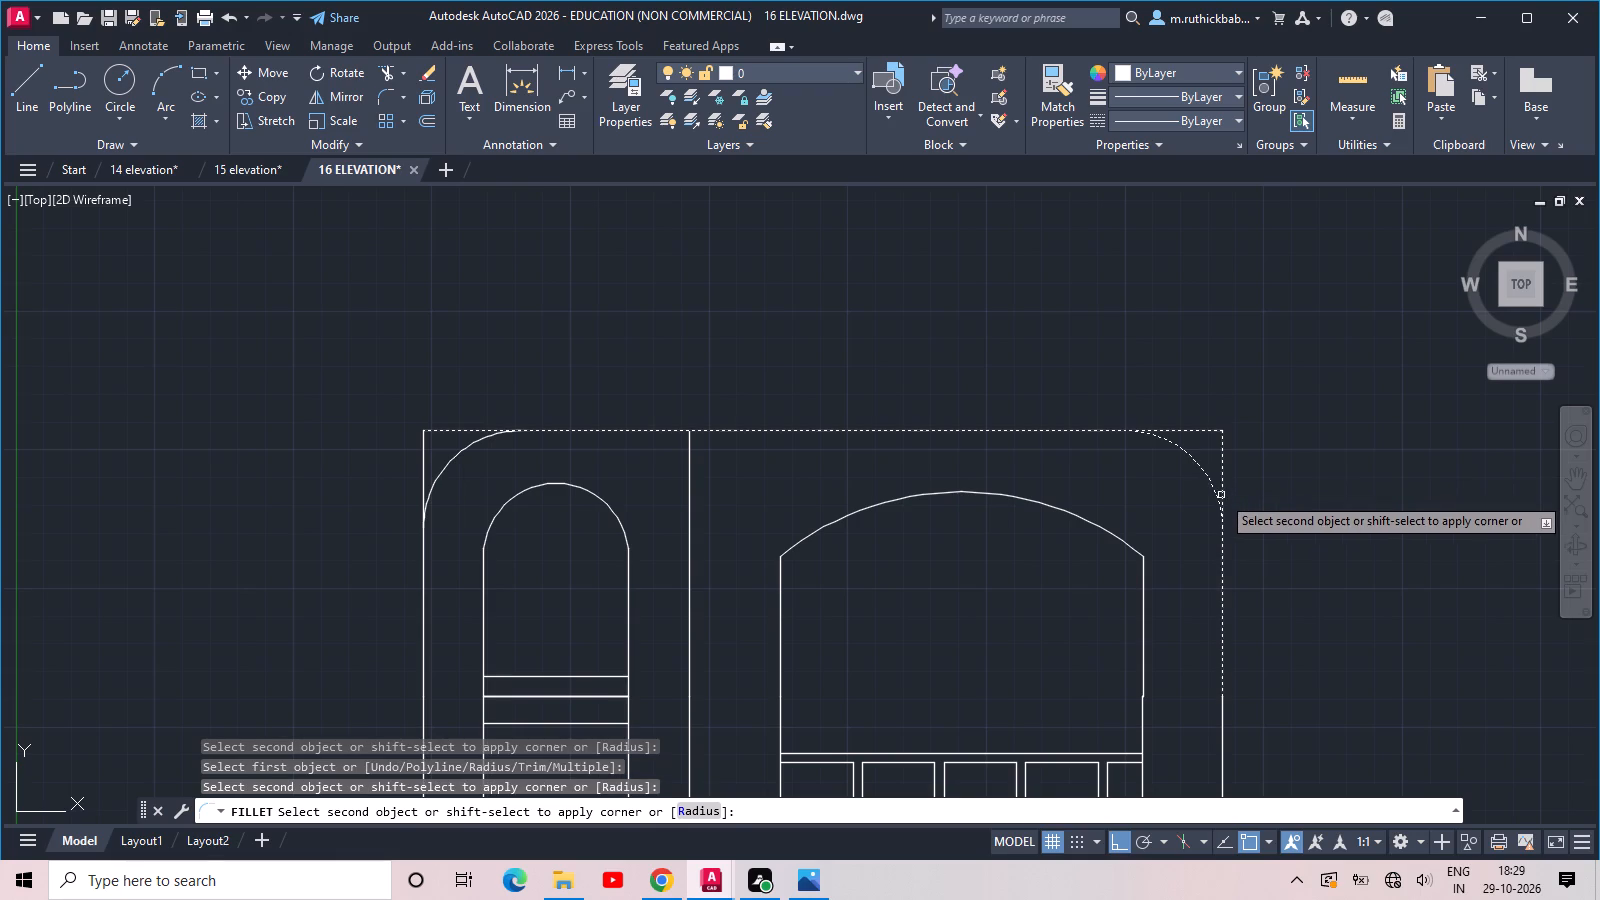
pyautogui.click(1221, 495)
# Fillet both corners where the vertical divider meets the facade's top edge, using the same radius.
pyautogui.click(684, 480)
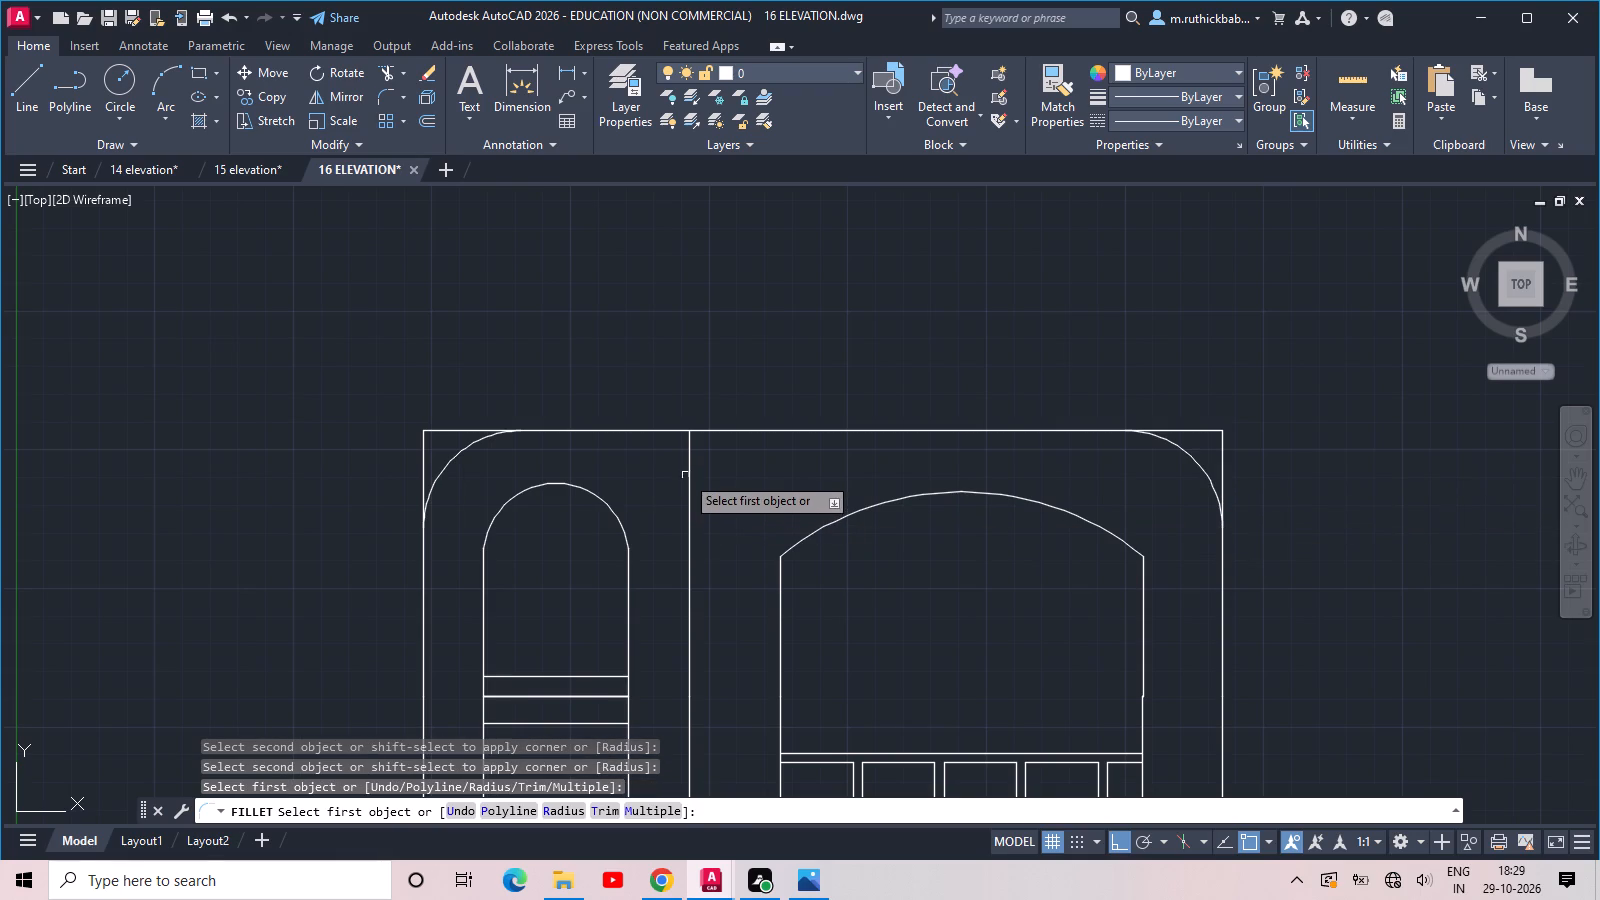
pyautogui.click(686, 466)
pyautogui.click(689, 478)
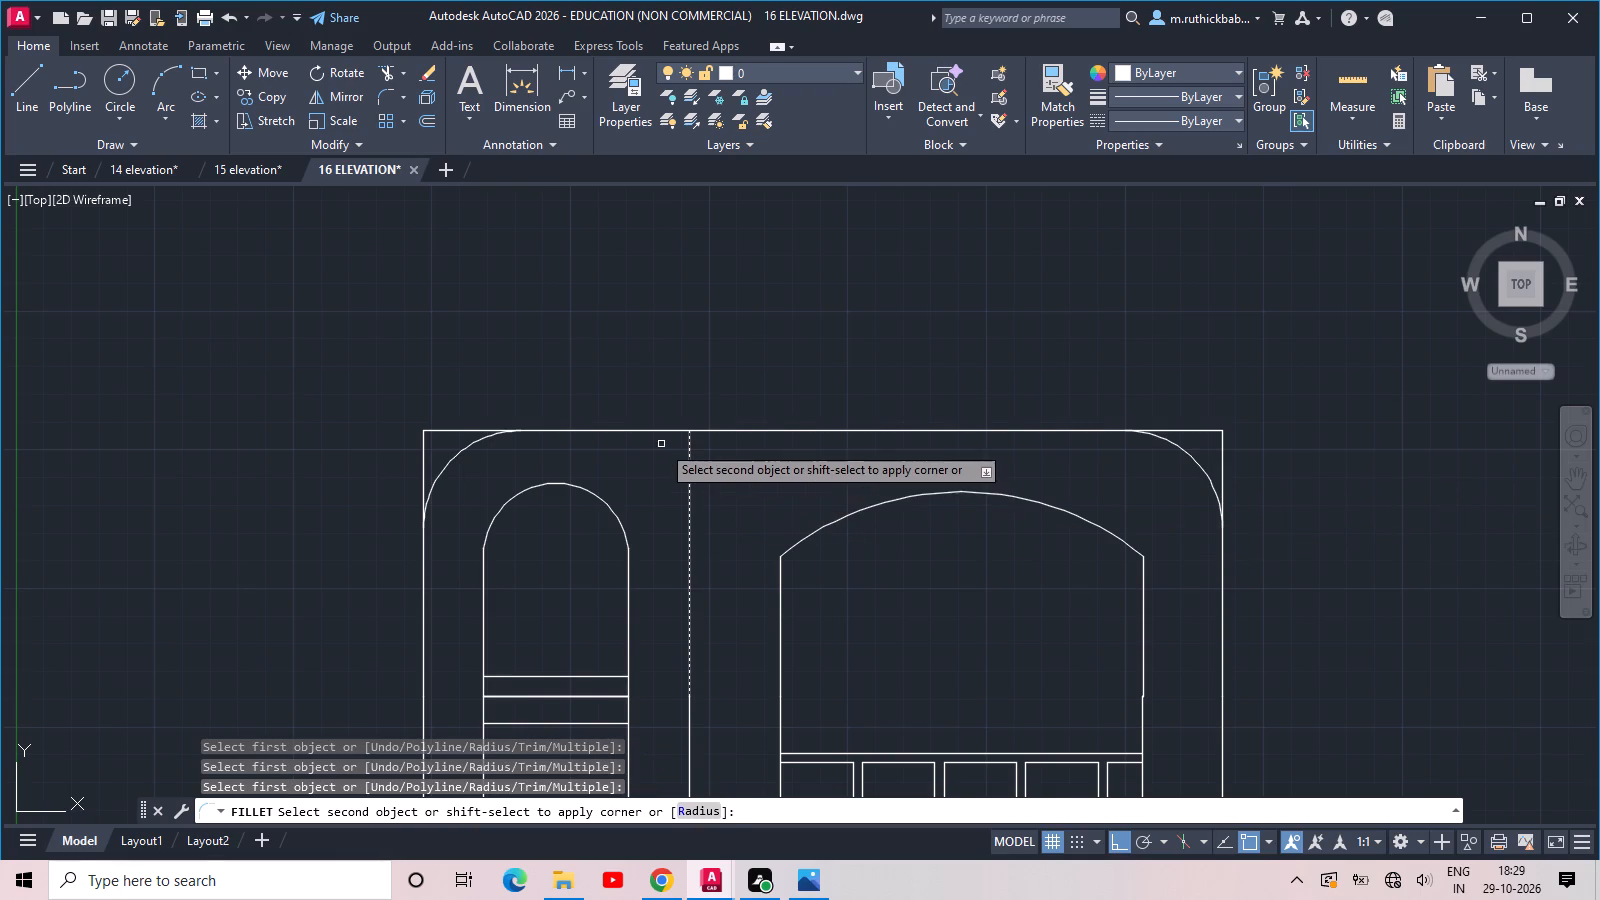
pyautogui.click(658, 431)
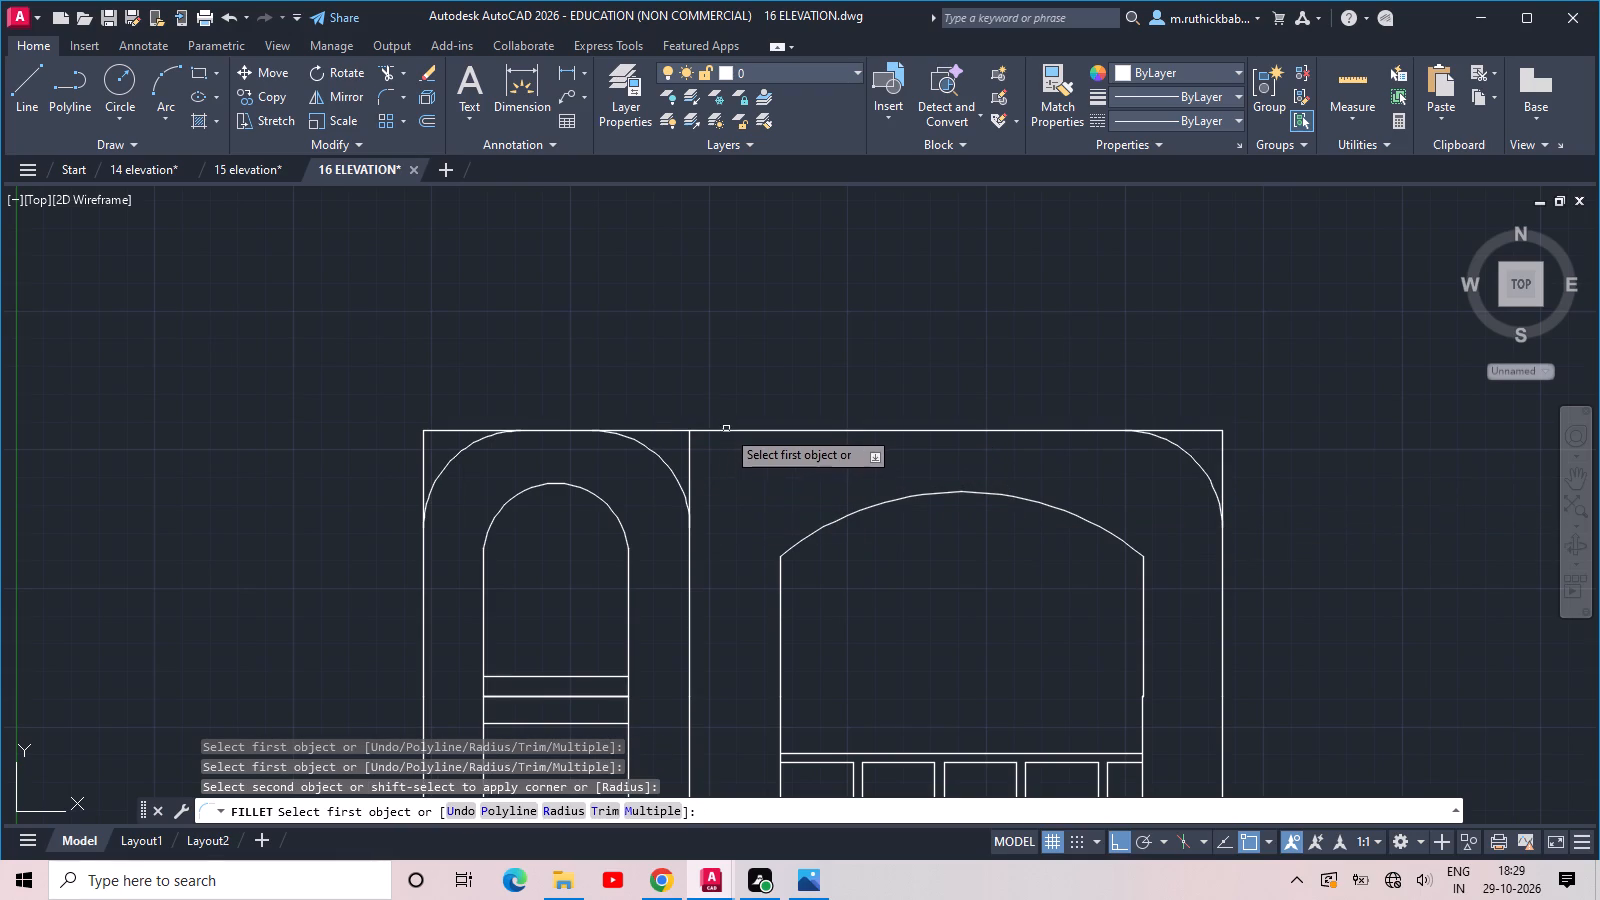
pyautogui.click(726, 433)
pyautogui.click(690, 455)
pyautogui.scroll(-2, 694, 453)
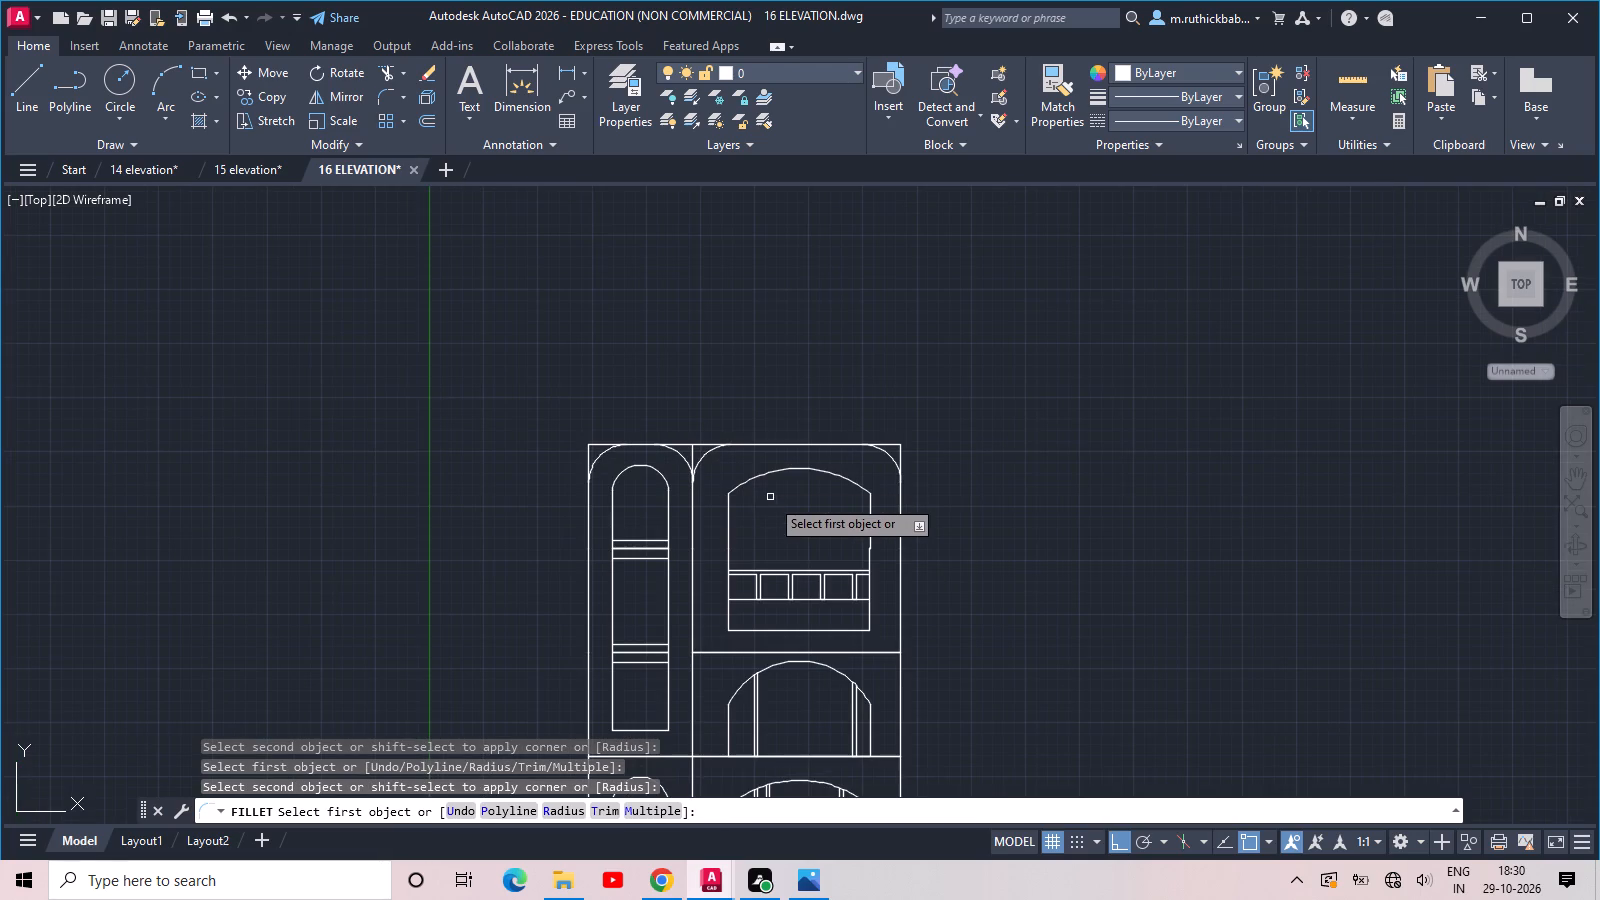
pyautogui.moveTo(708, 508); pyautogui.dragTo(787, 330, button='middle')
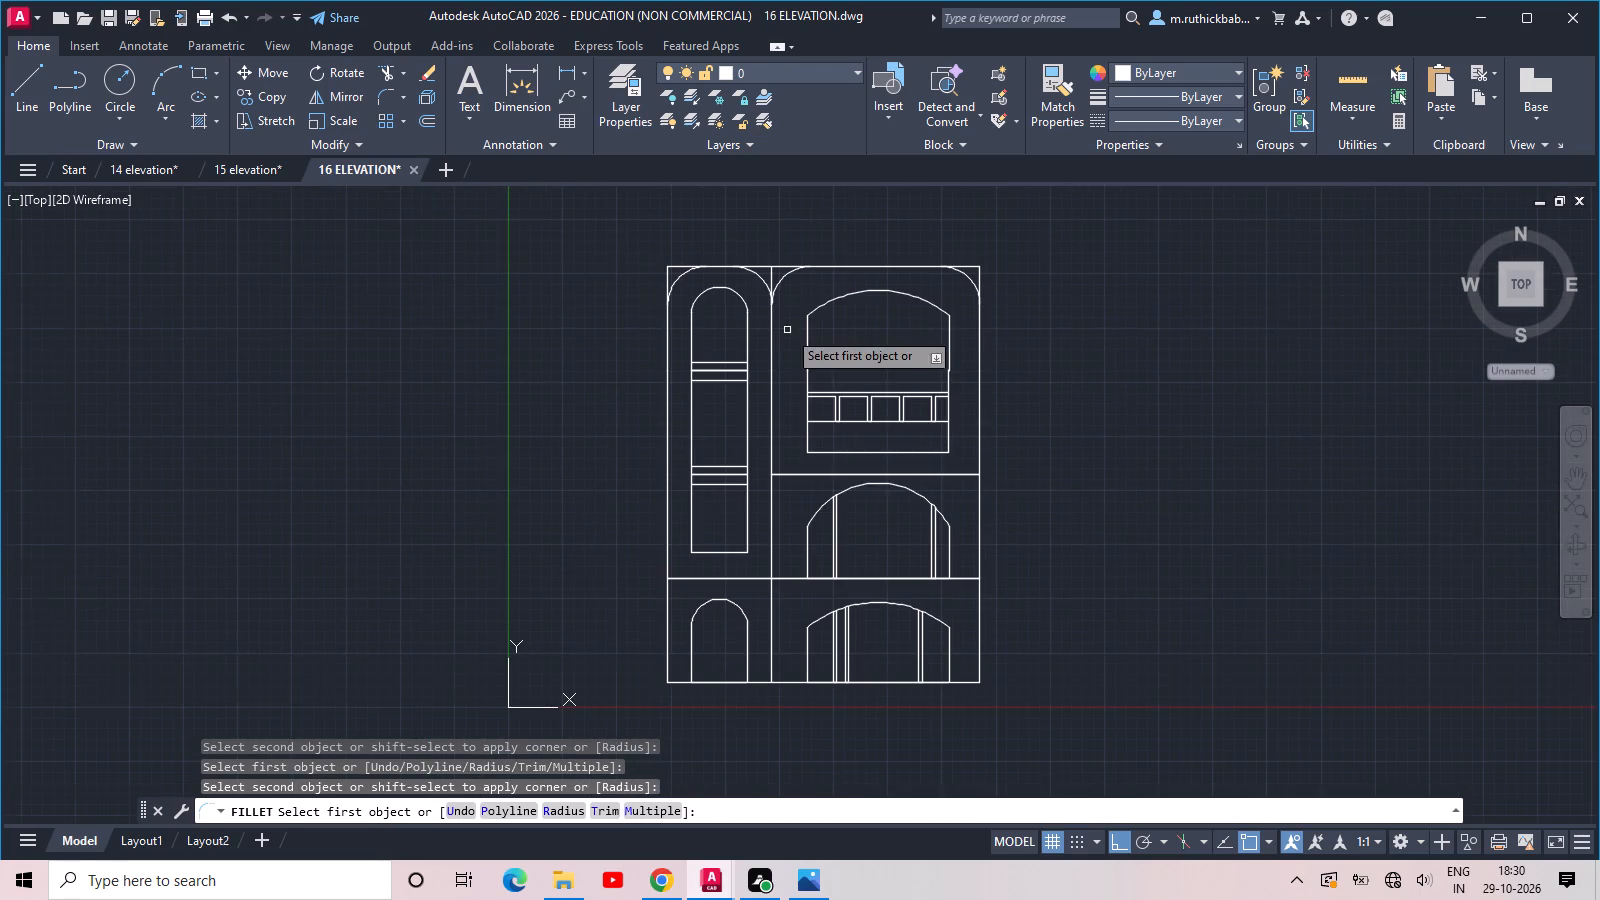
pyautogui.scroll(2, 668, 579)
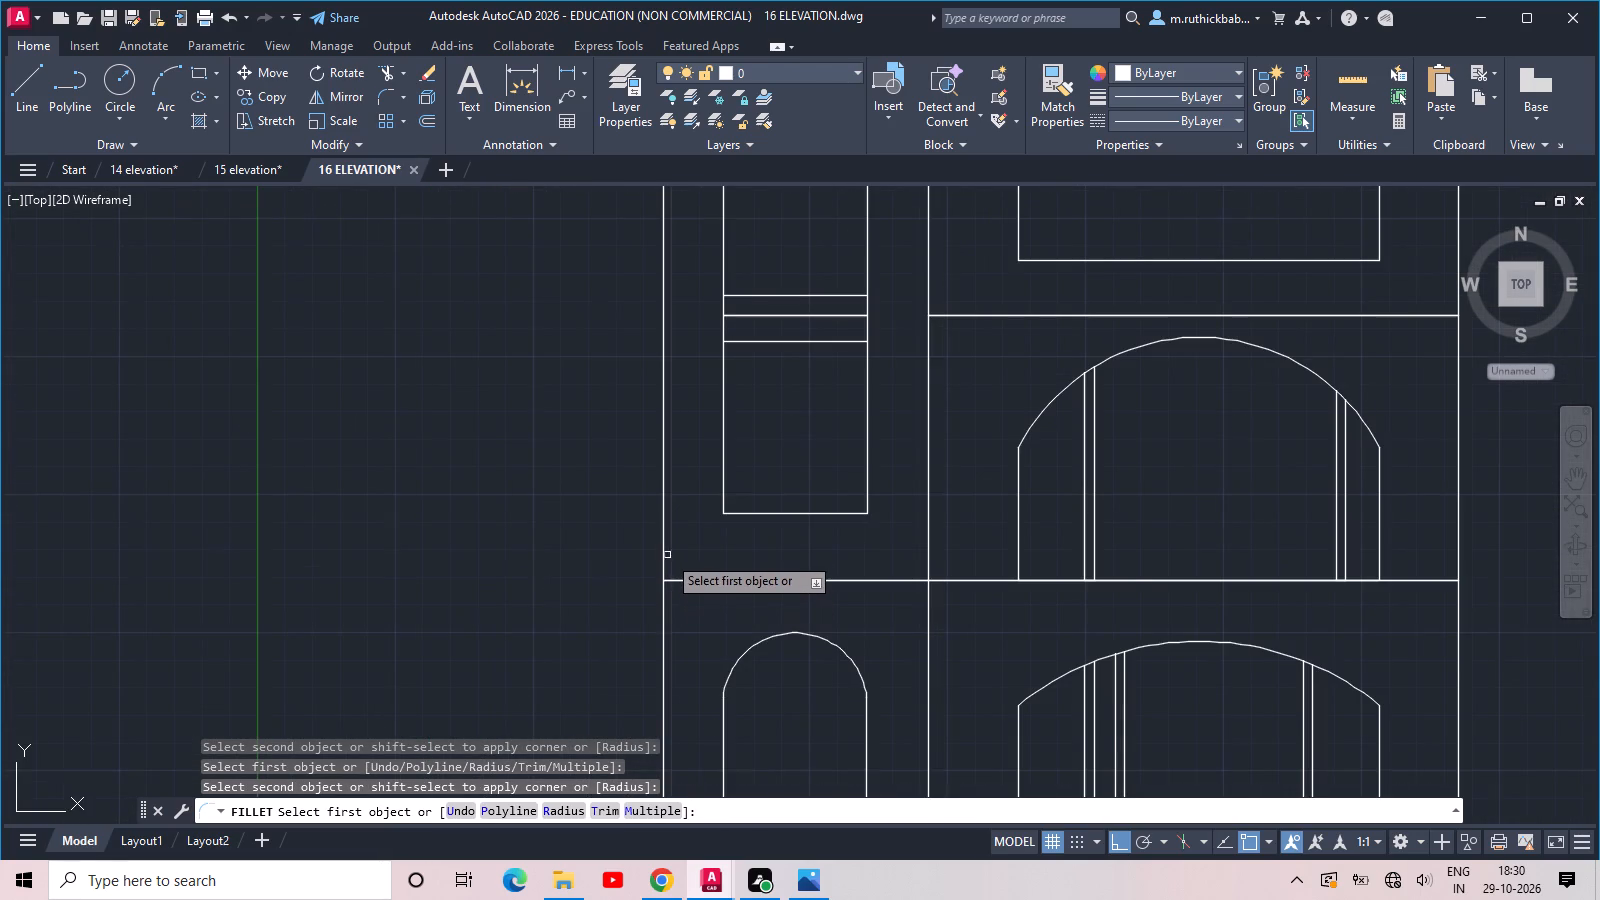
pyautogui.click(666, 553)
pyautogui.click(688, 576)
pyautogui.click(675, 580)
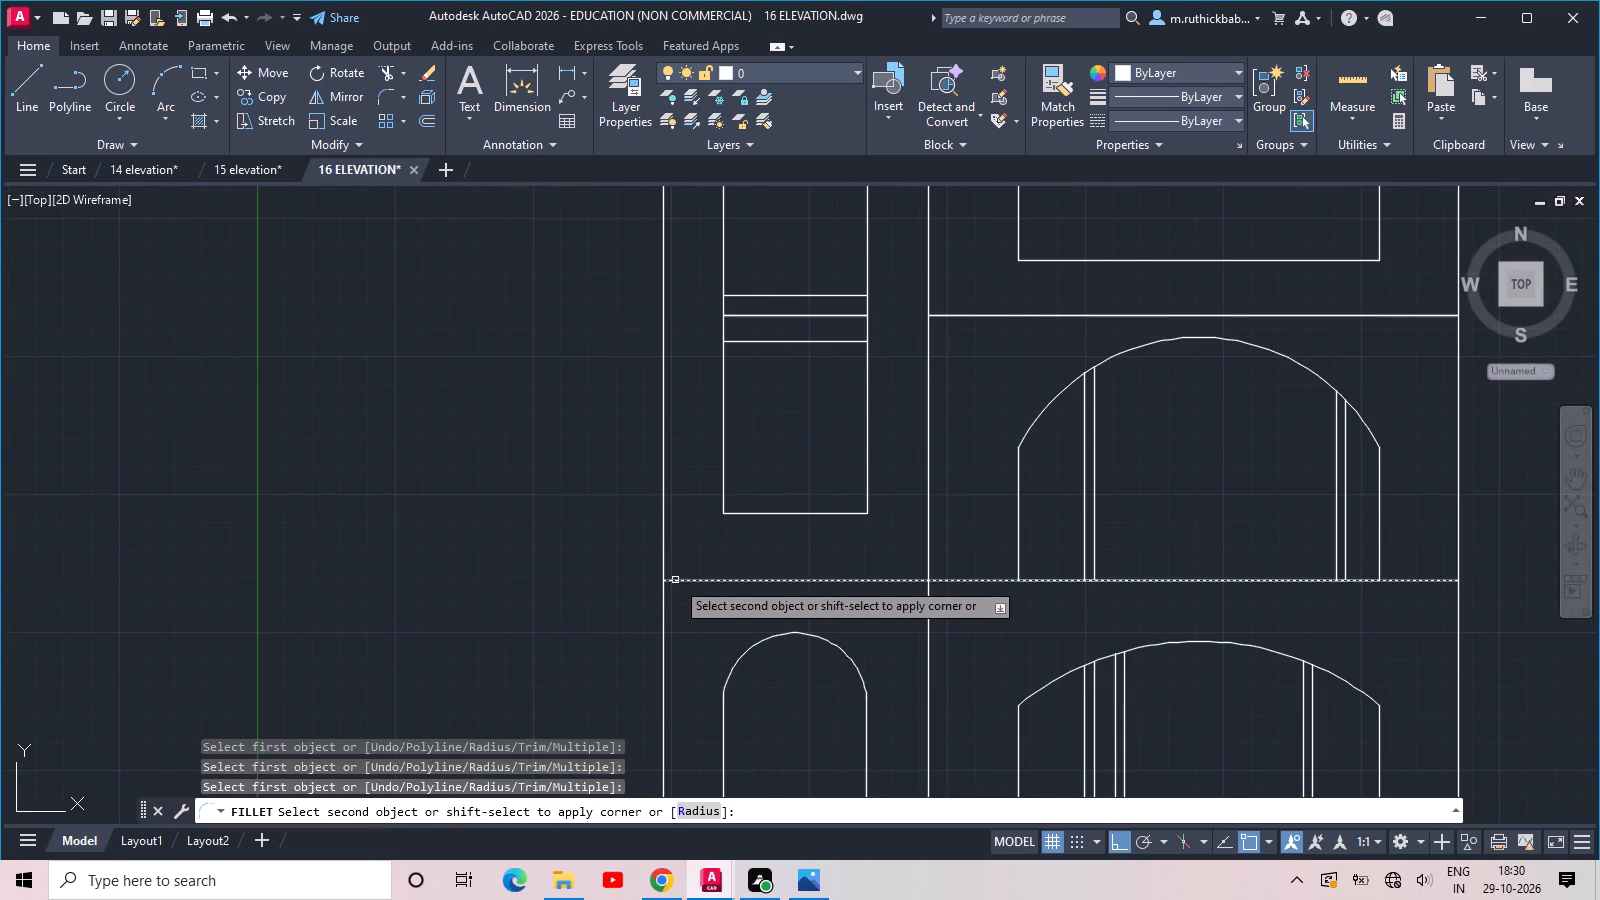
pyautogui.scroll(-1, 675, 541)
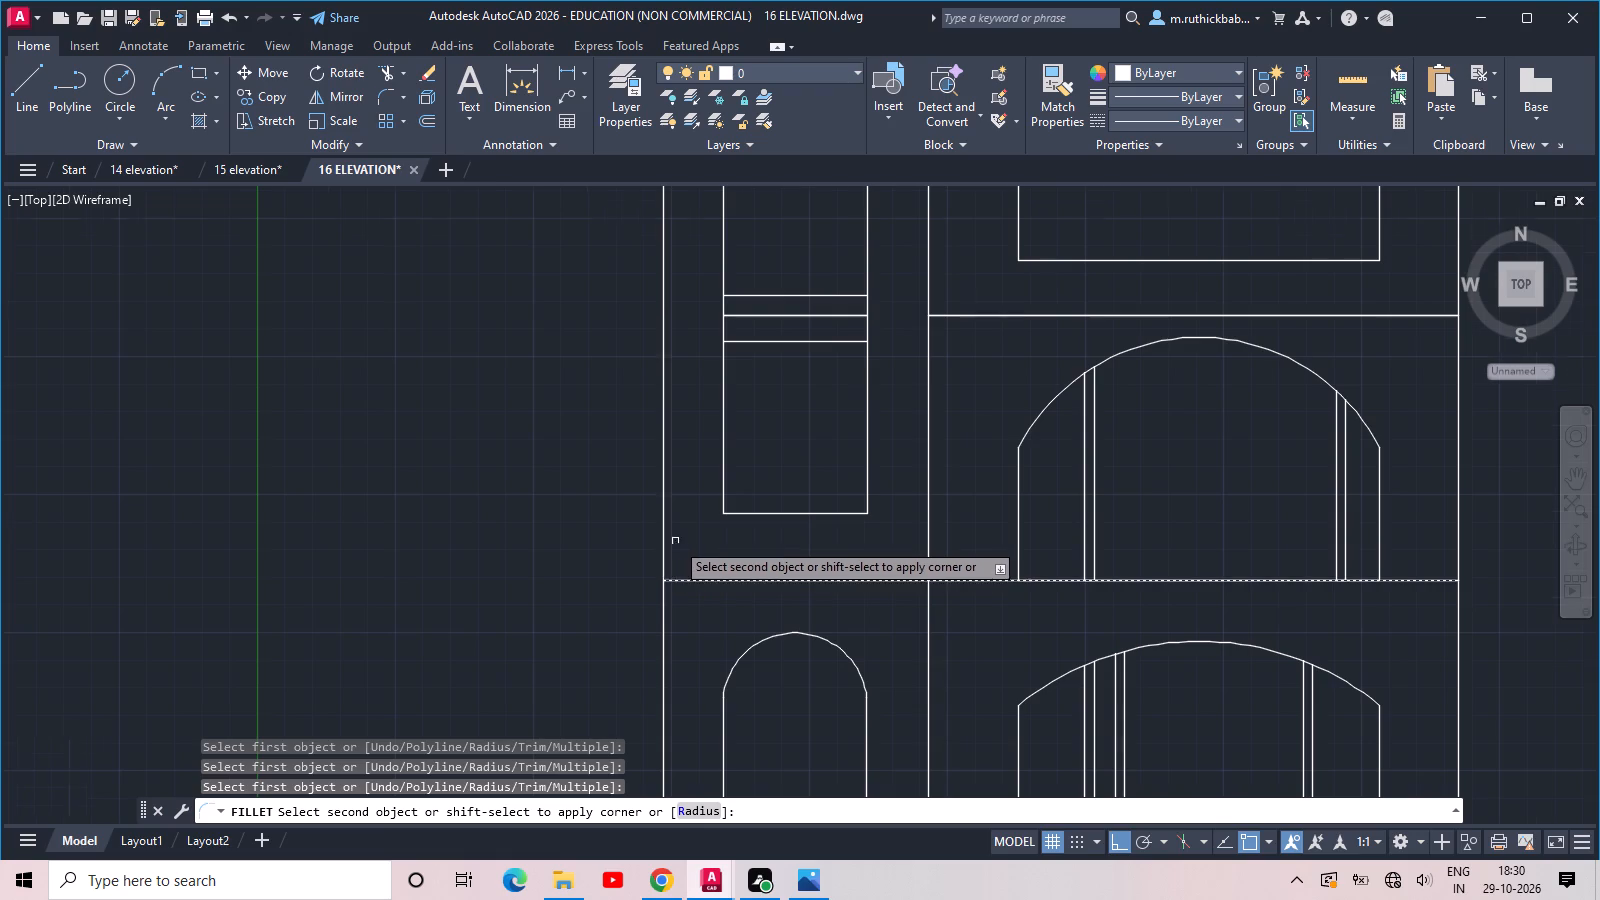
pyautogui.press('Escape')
# Trim the square corner outside the facade's top-left fillet and the divider's end above its two fillet arcs.
pyautogui.moveTo(859, 535); pyautogui.dragTo(934, 738, button='middle')
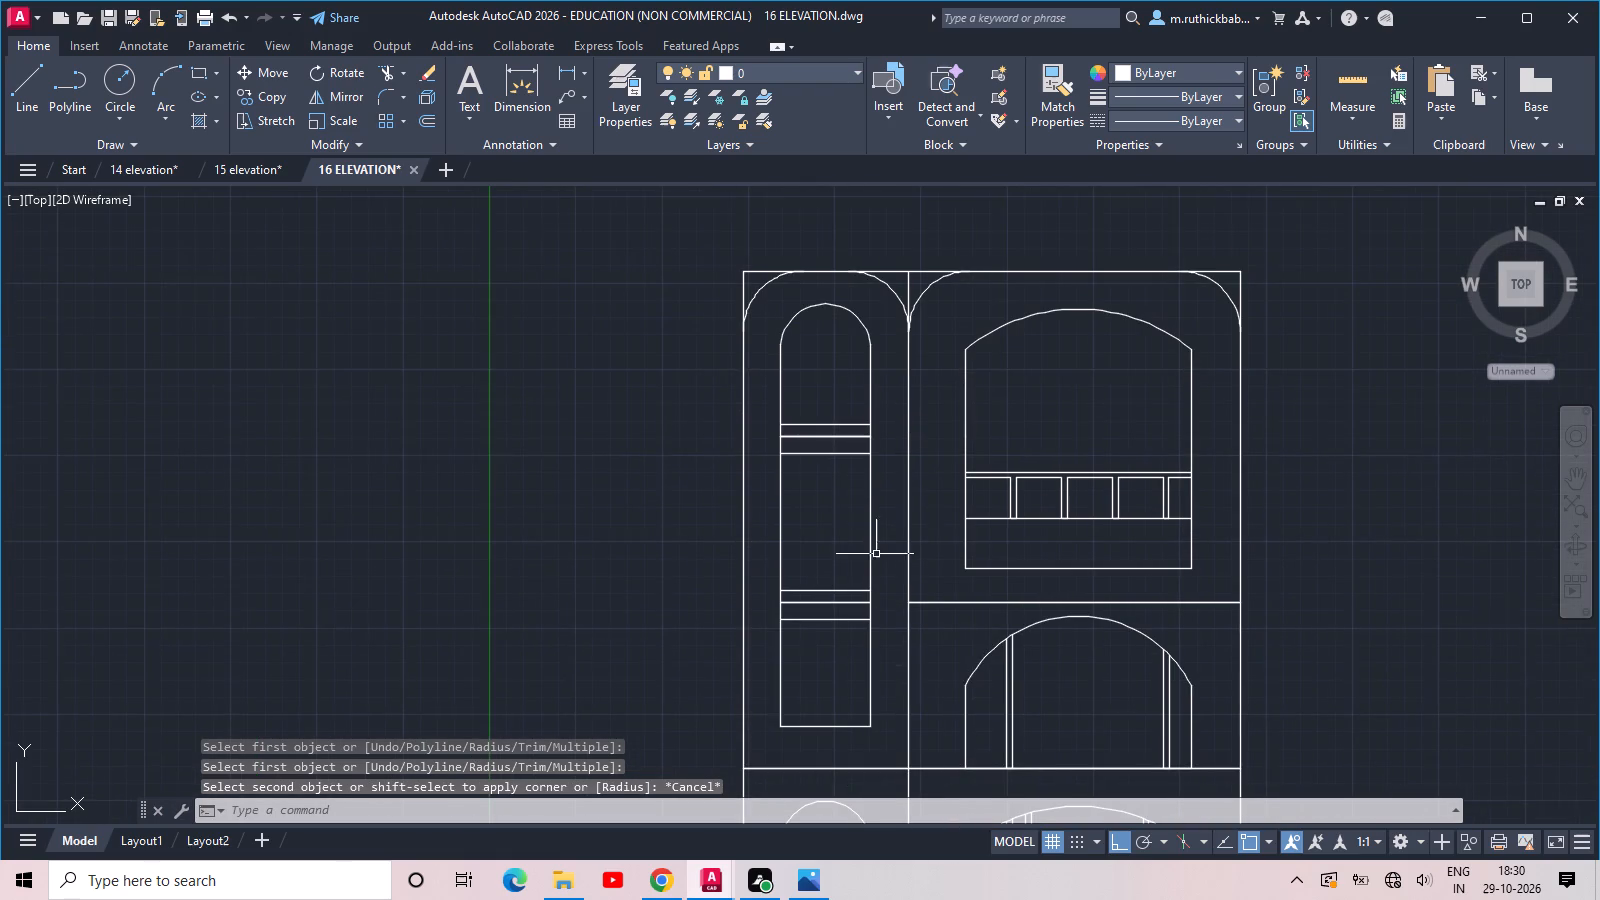
pyautogui.scroll(1, 785, 266)
pyautogui.press('t')
pyautogui.press('r')
pyautogui.press('space')
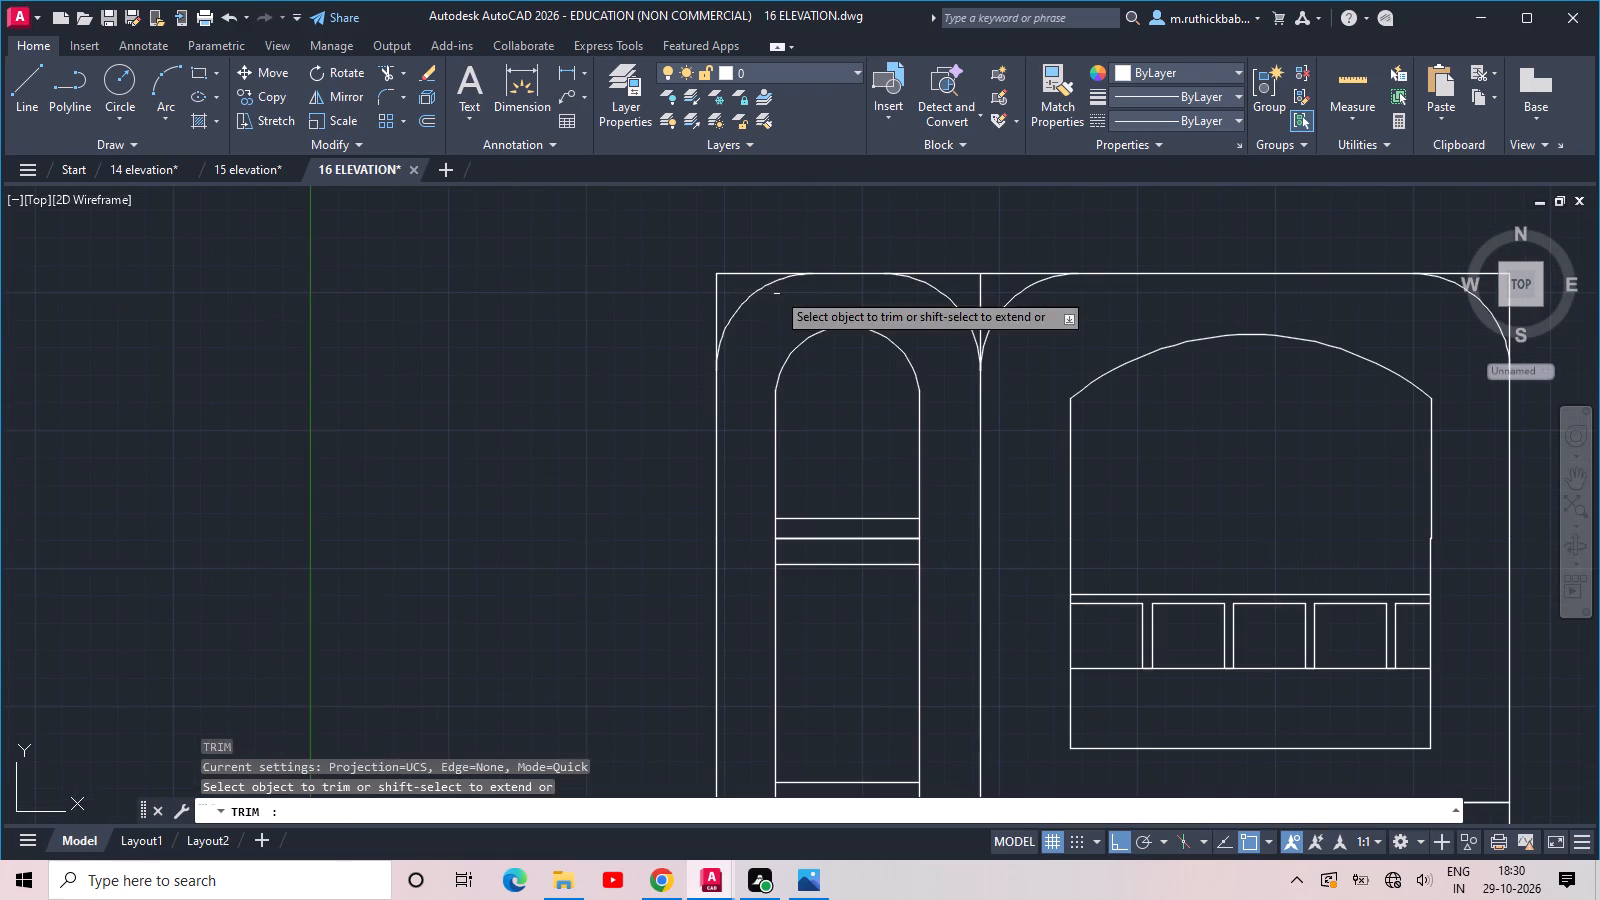
pyautogui.press('space')
pyautogui.moveTo(770, 258); pyautogui.dragTo(744, 284)
pyautogui.click(698, 330)
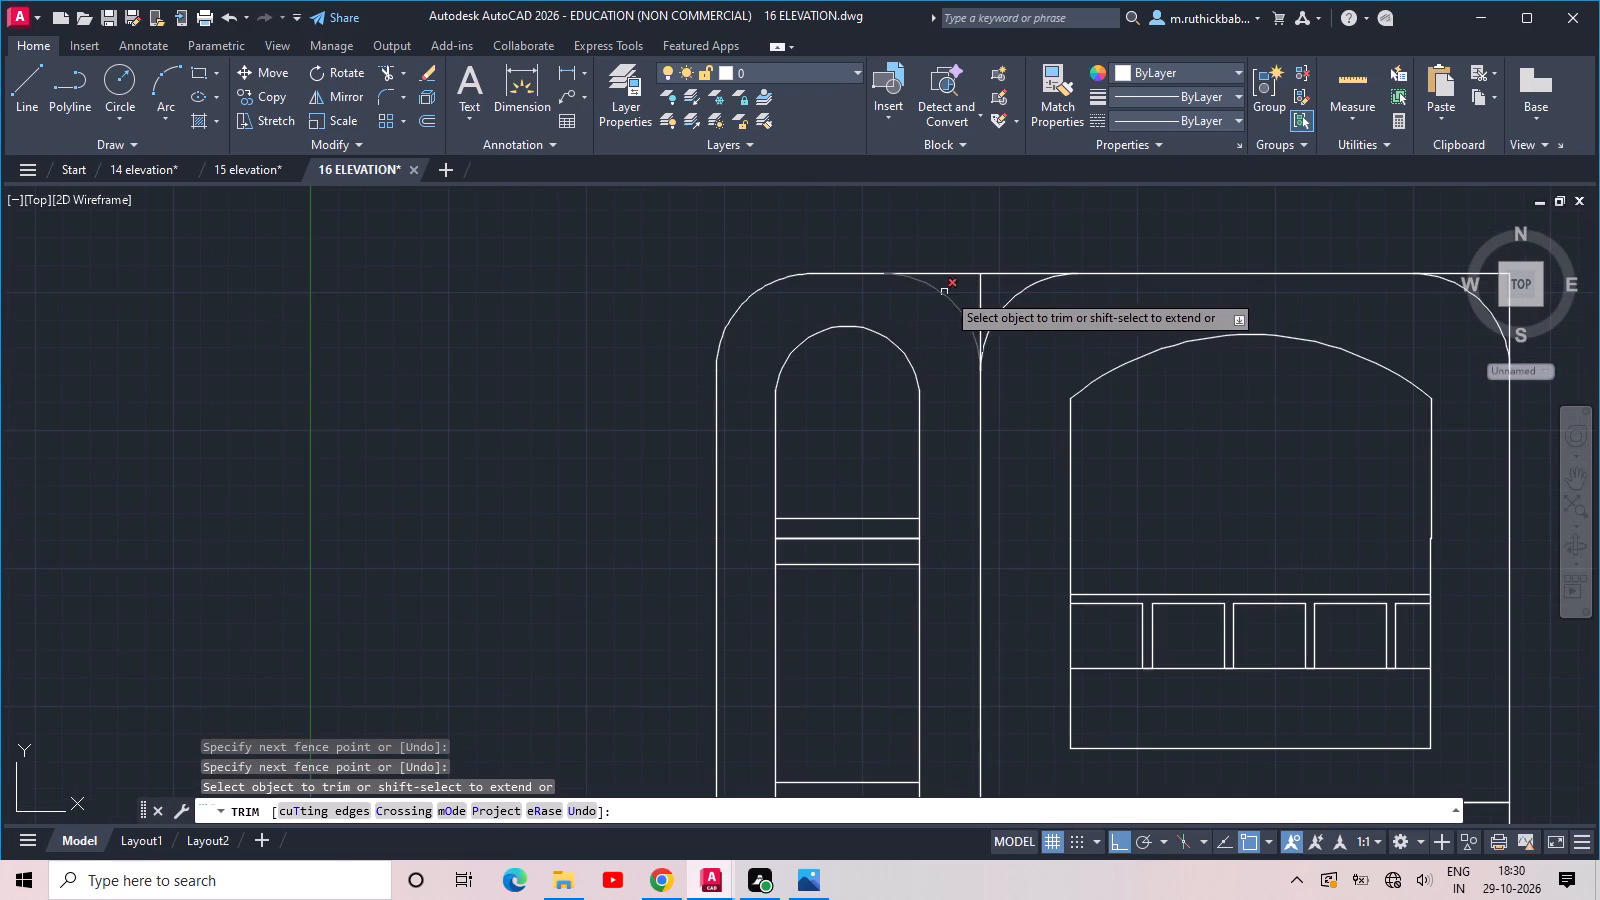
pyautogui.click(978, 296)
# Trim the square corner outside the fillet at the facade's top-right.
pyautogui.scroll(-1, 987, 296)
pyautogui.moveTo(1104, 305); pyautogui.dragTo(1102, 305, button='middle')
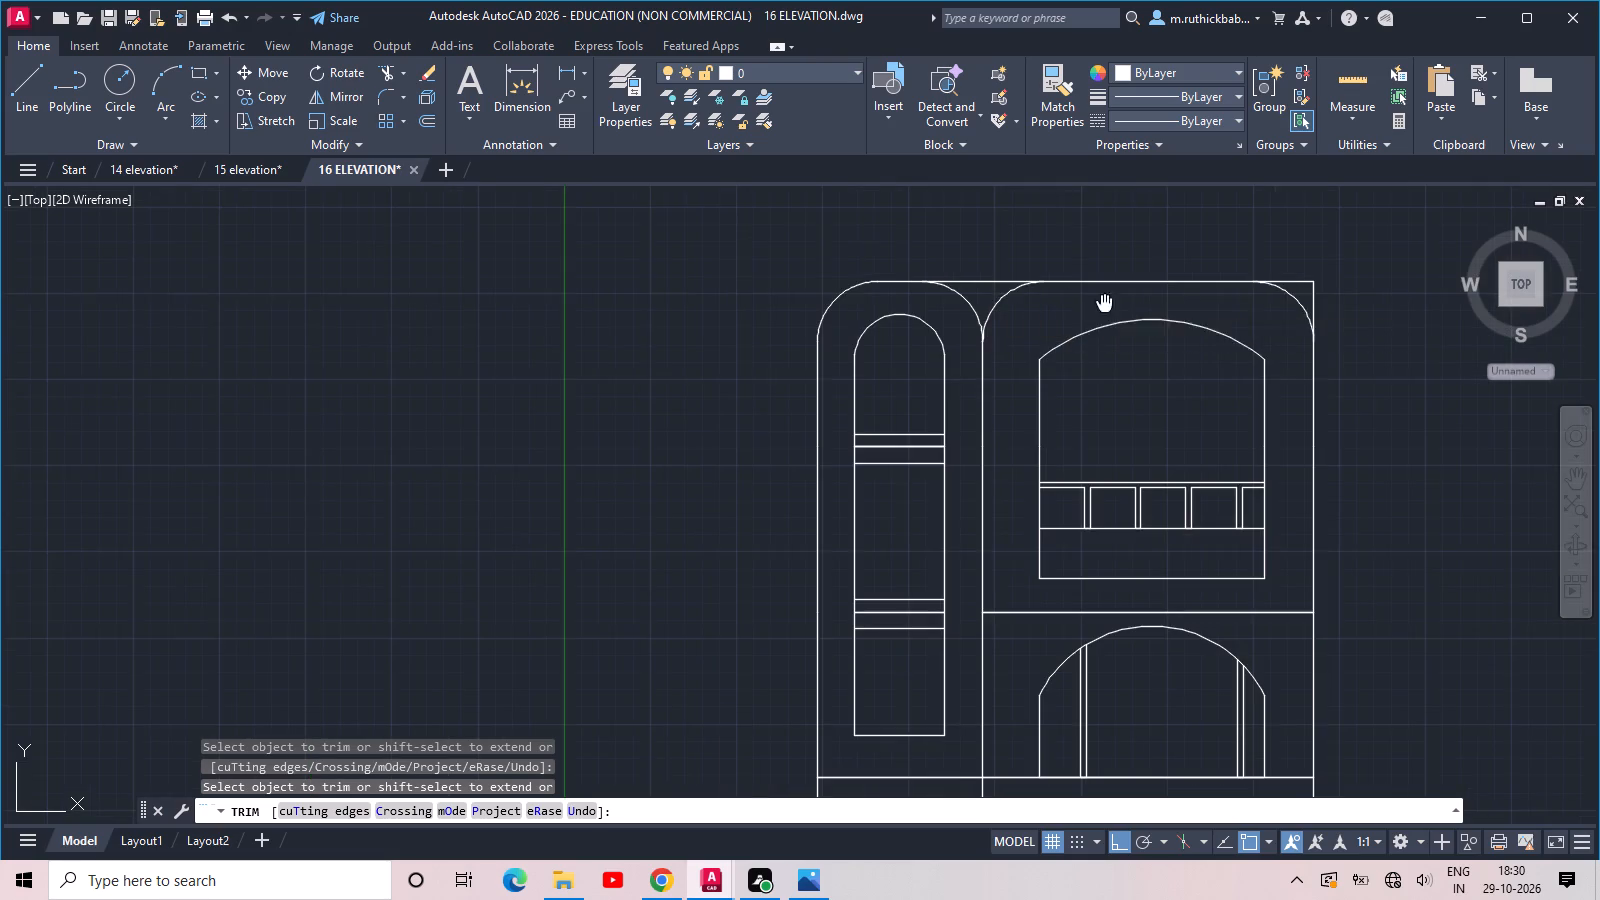
pyautogui.moveTo(1102, 305); pyautogui.dragTo(769, 463, button='middle')
pyautogui.scroll(2, 926, 455)
pyautogui.click(1071, 470)
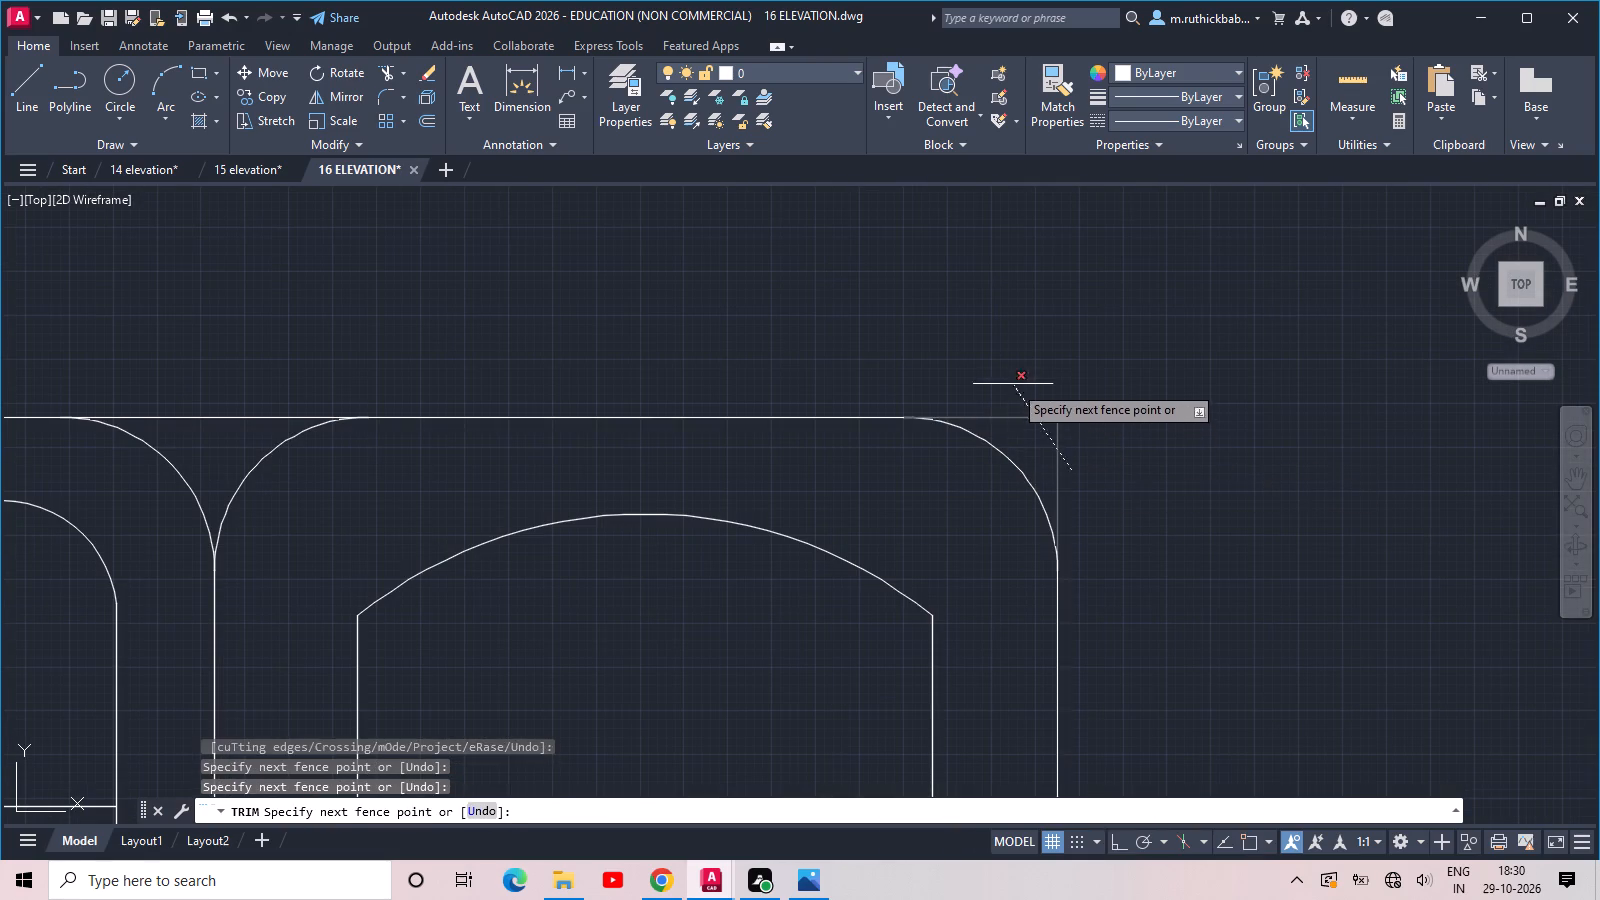
pyautogui.click(1013, 383)
pyautogui.scroll(-3, 1013, 383)
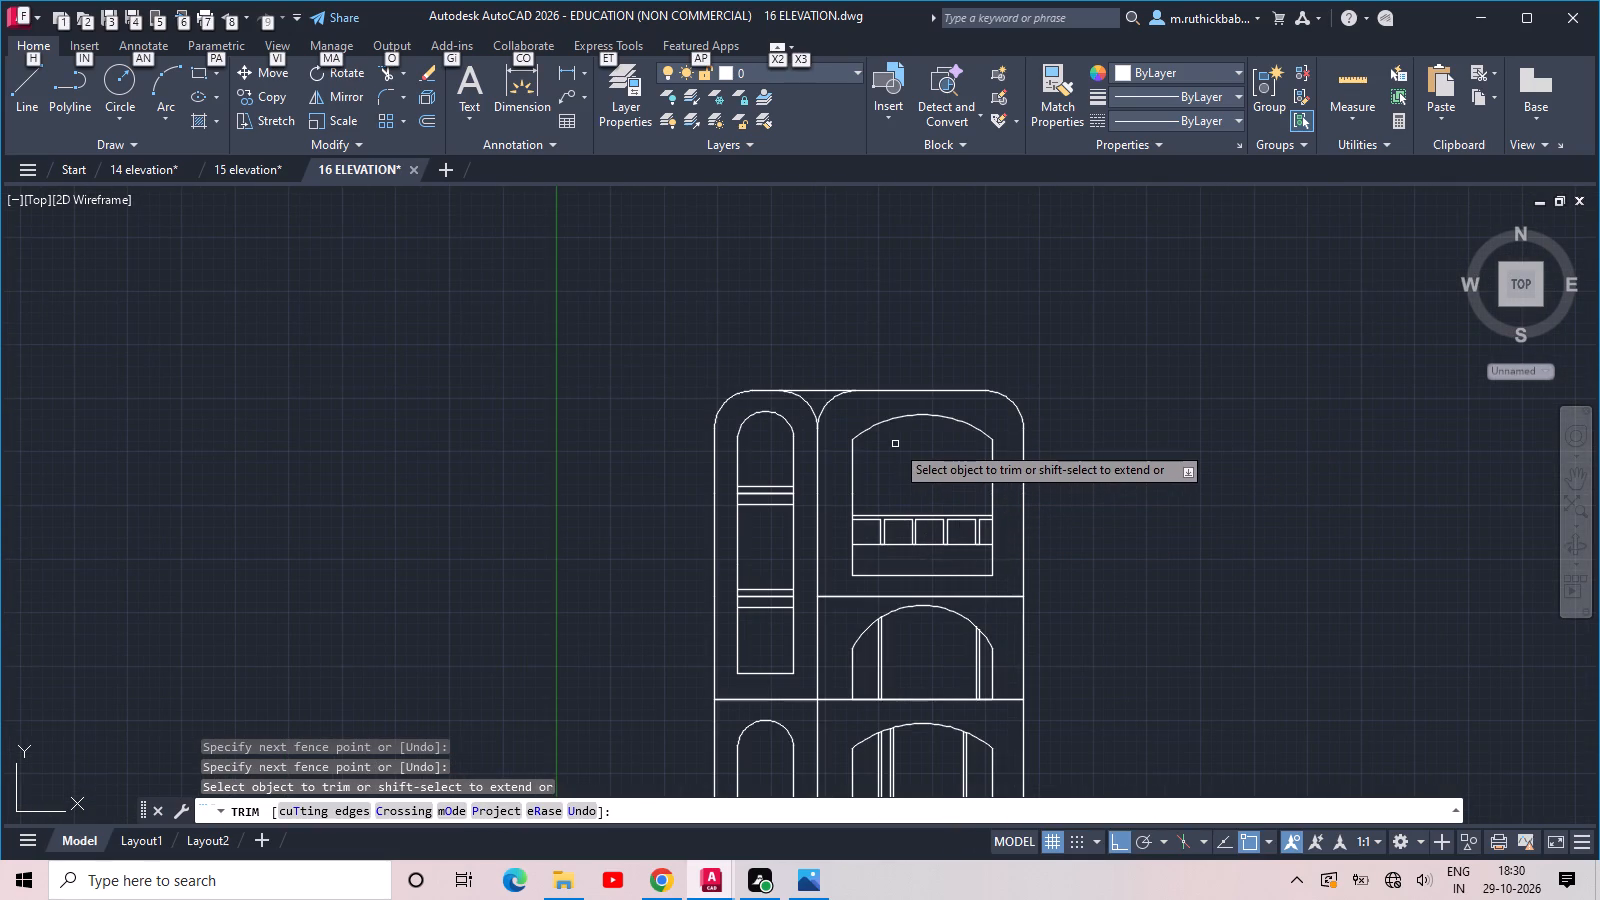
pyautogui.press('Escape')
pyautogui.press('Escape')
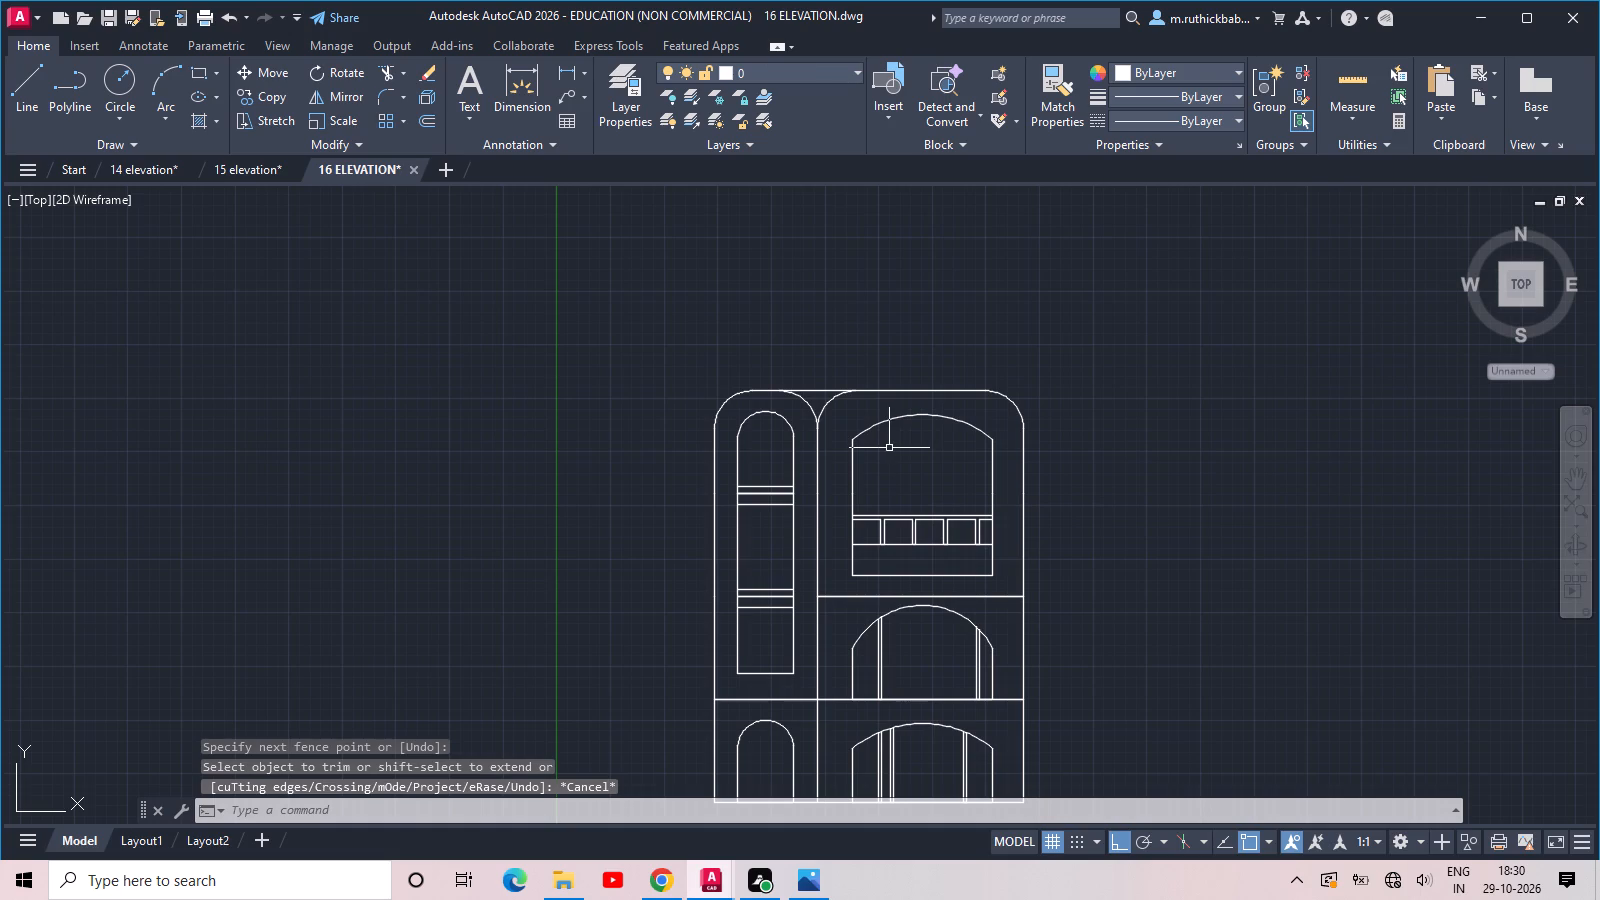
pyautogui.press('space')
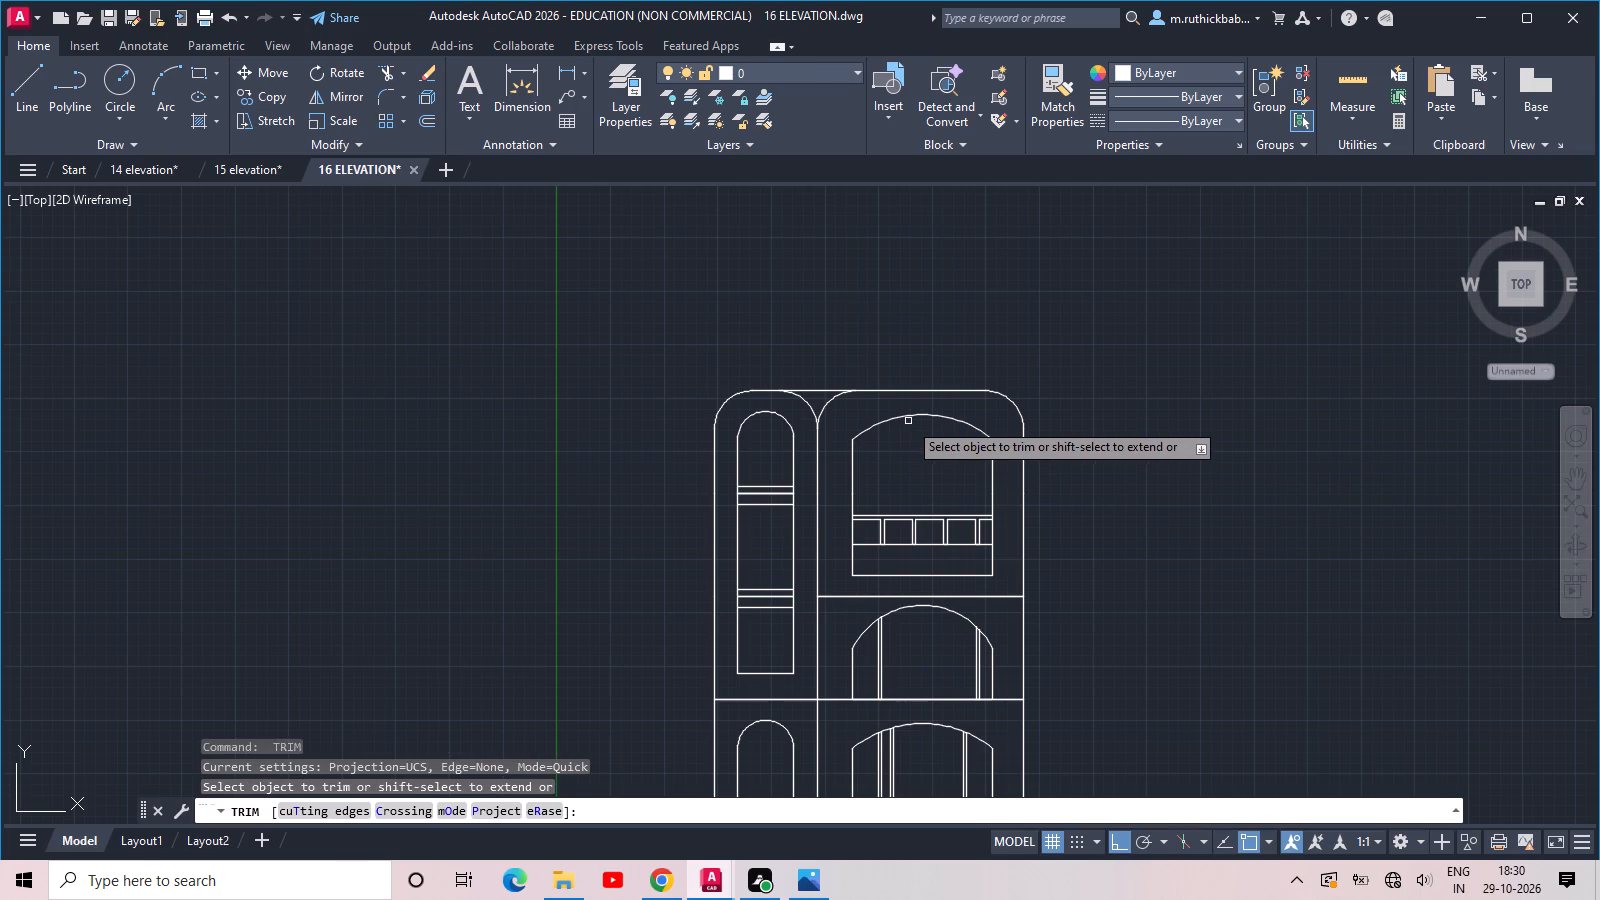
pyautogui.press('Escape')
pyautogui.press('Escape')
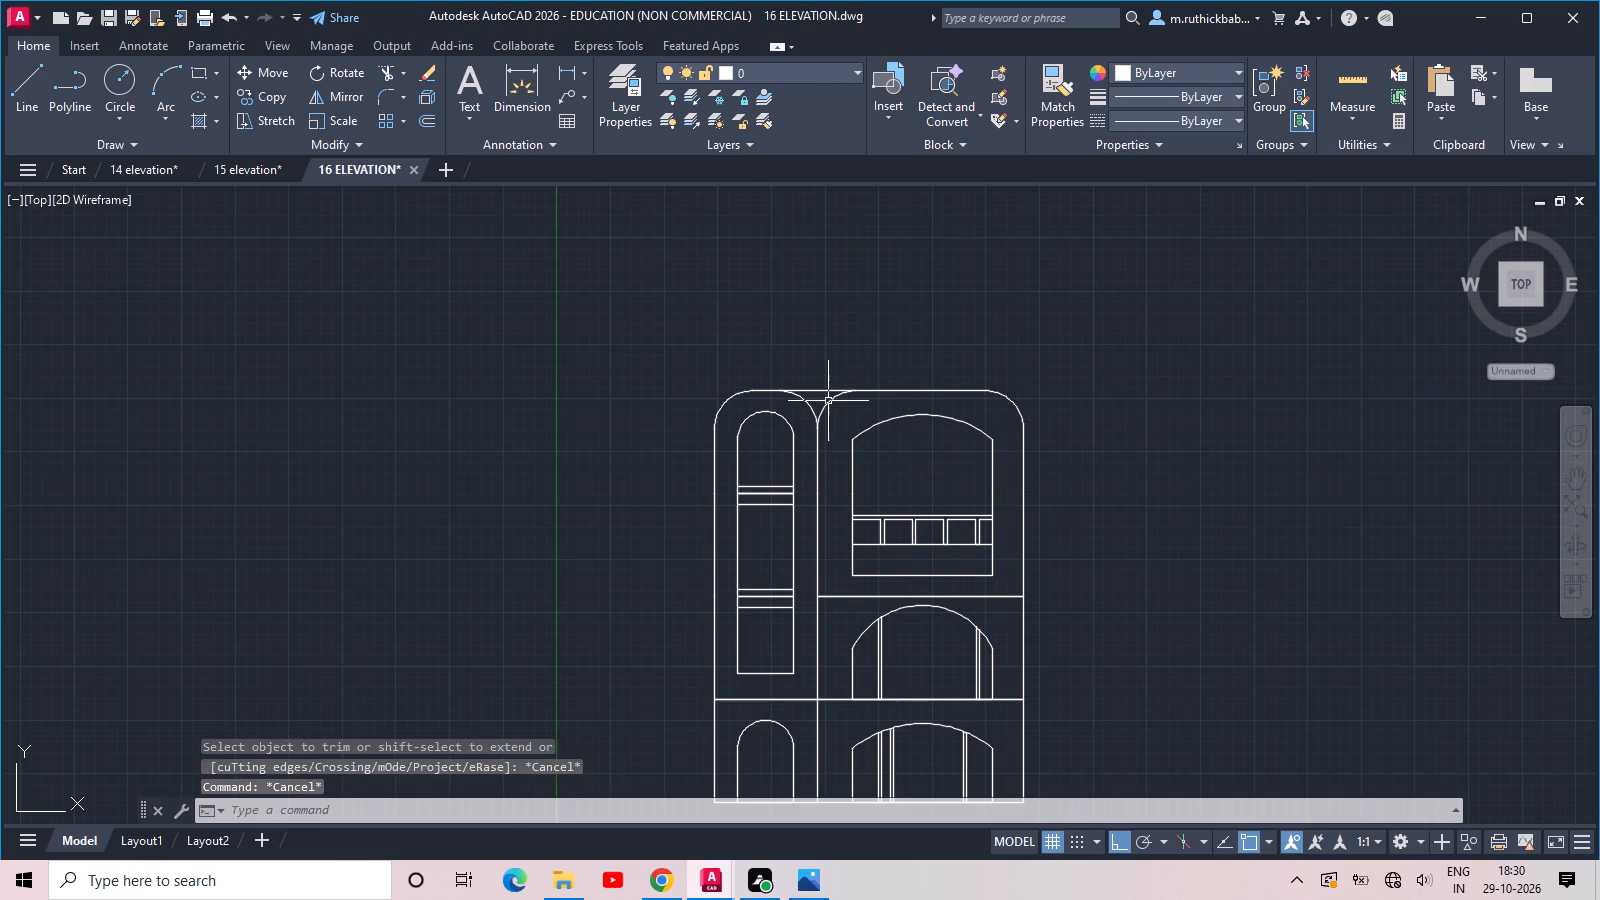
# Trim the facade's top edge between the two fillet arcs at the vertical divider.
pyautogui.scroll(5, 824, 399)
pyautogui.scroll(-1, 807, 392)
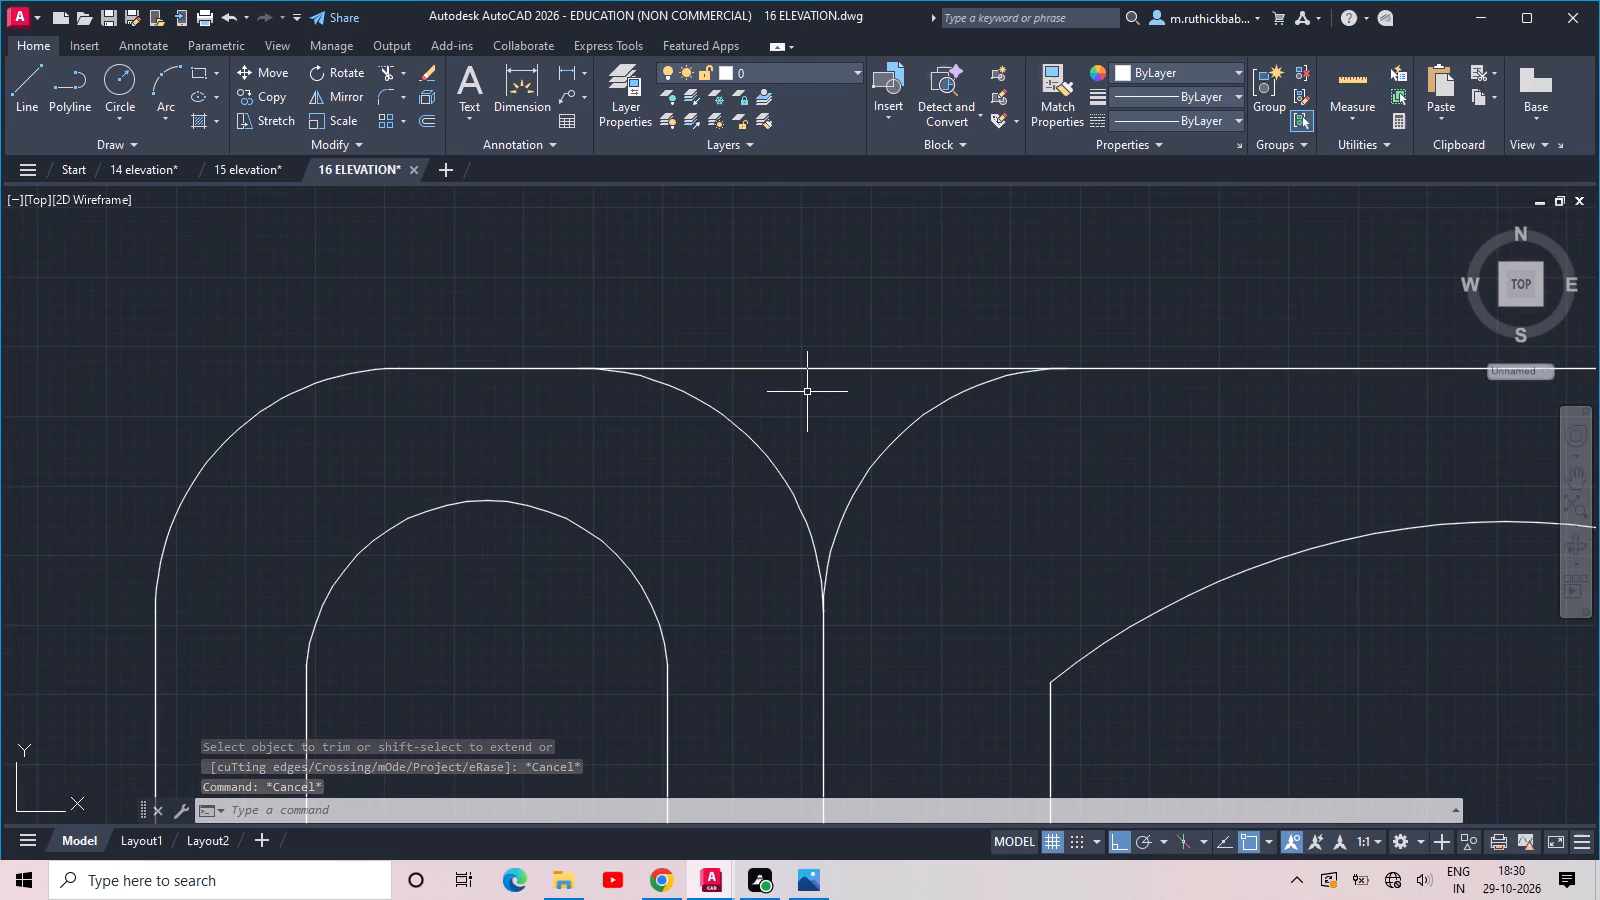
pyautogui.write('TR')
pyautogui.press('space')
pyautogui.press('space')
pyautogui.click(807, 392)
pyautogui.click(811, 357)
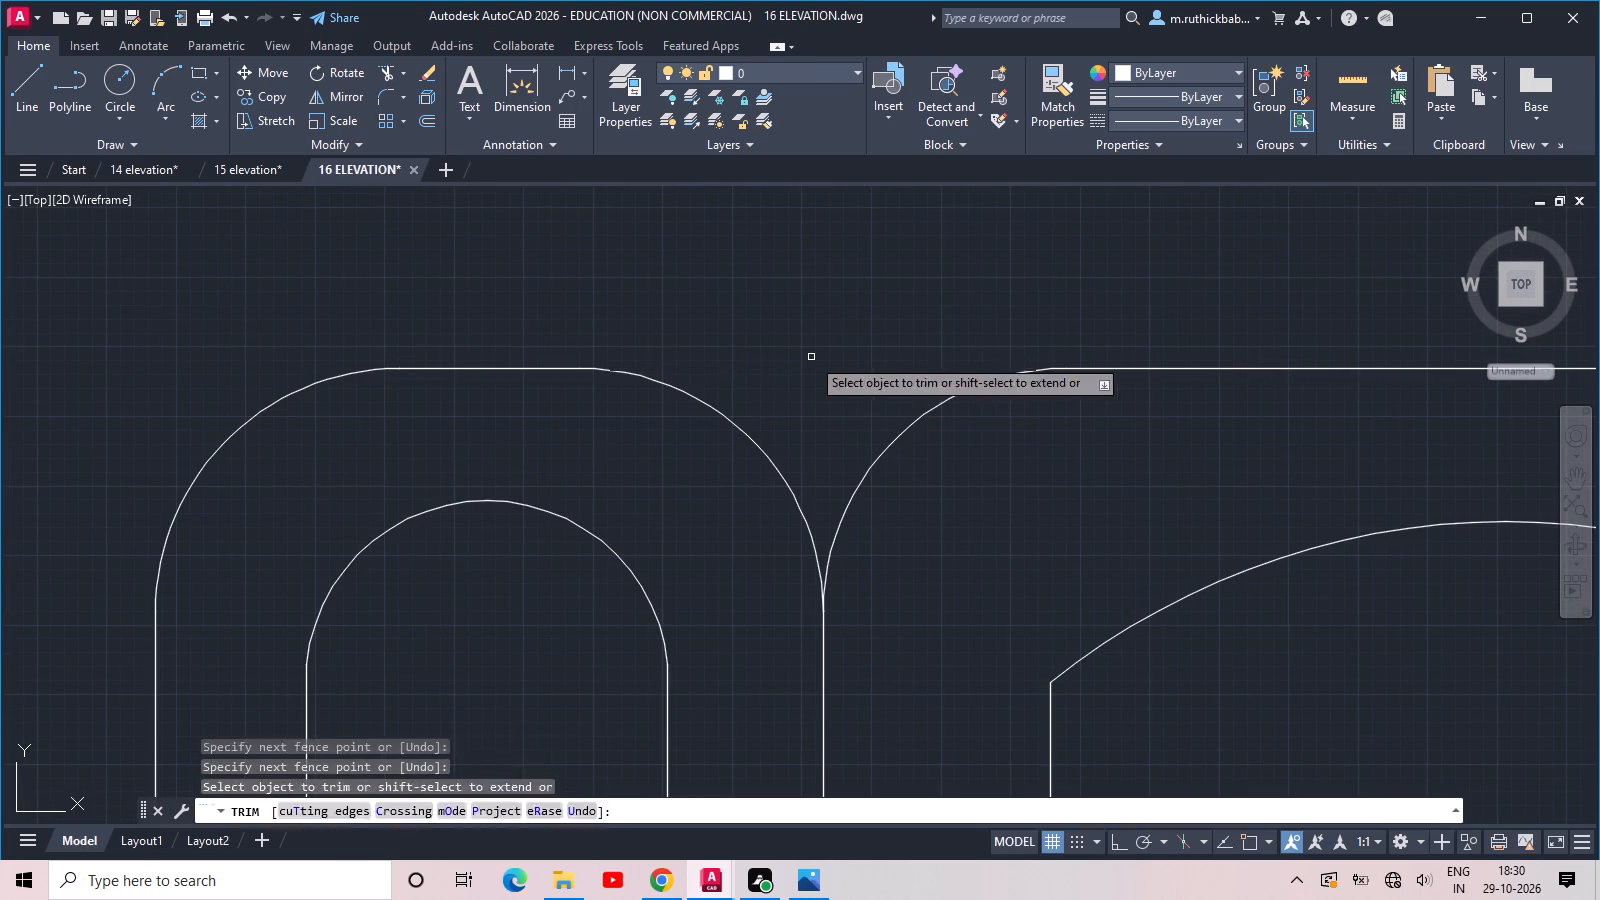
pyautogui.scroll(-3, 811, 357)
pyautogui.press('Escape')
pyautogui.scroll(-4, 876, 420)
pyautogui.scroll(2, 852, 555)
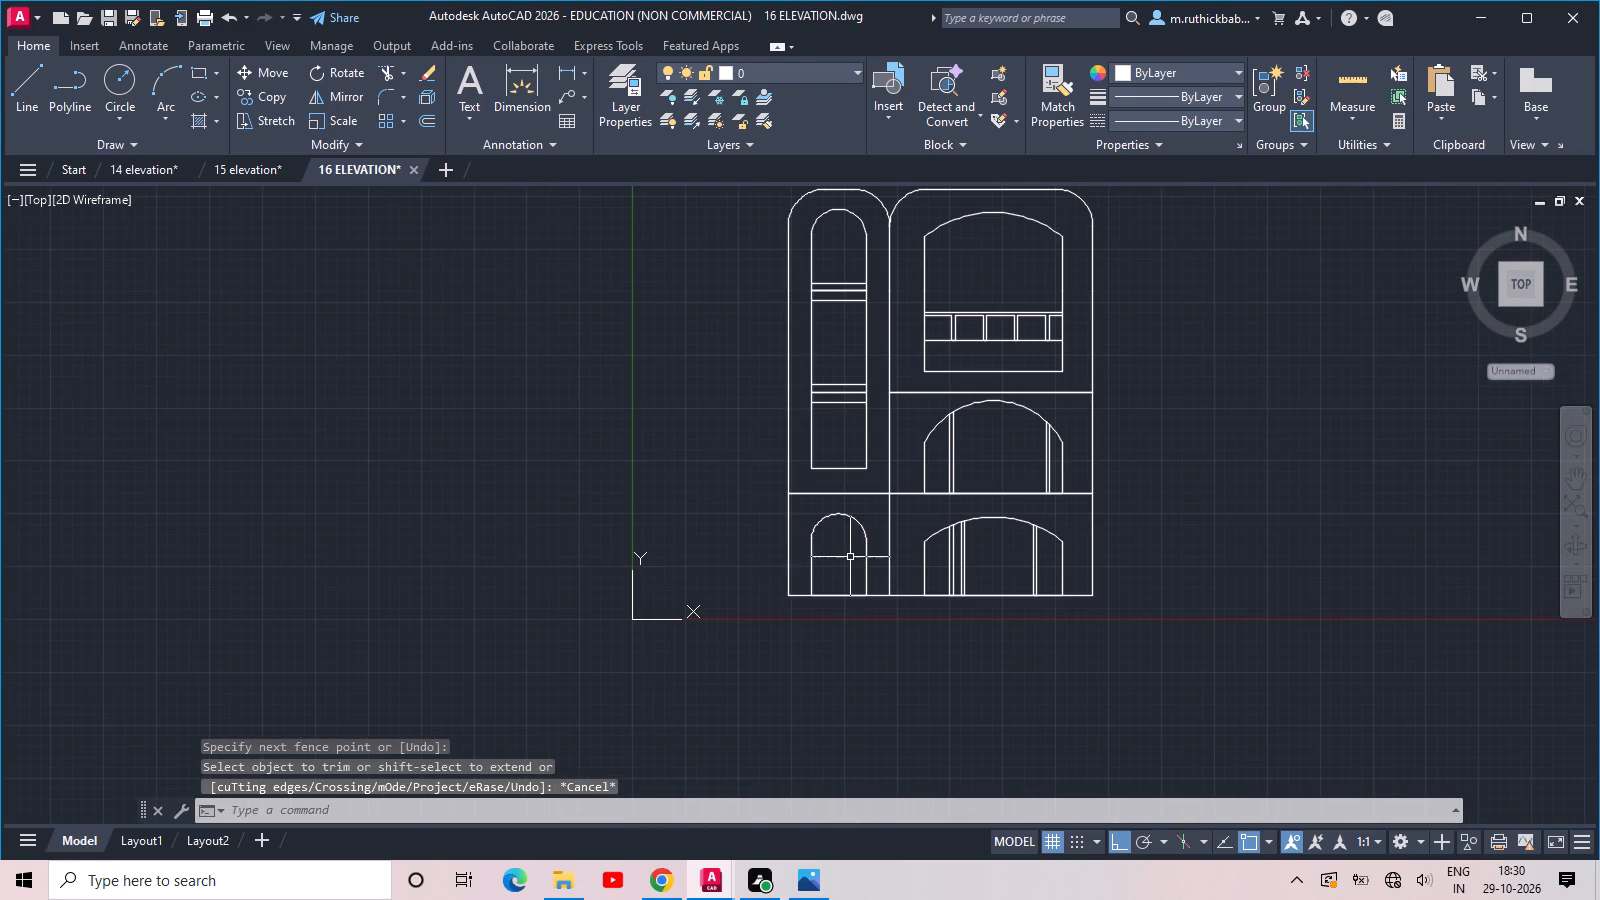
# Save the elevation drawing.
pyautogui.hotkey('ctrl', 's')
pyautogui.hotkey('ctrl', 's')
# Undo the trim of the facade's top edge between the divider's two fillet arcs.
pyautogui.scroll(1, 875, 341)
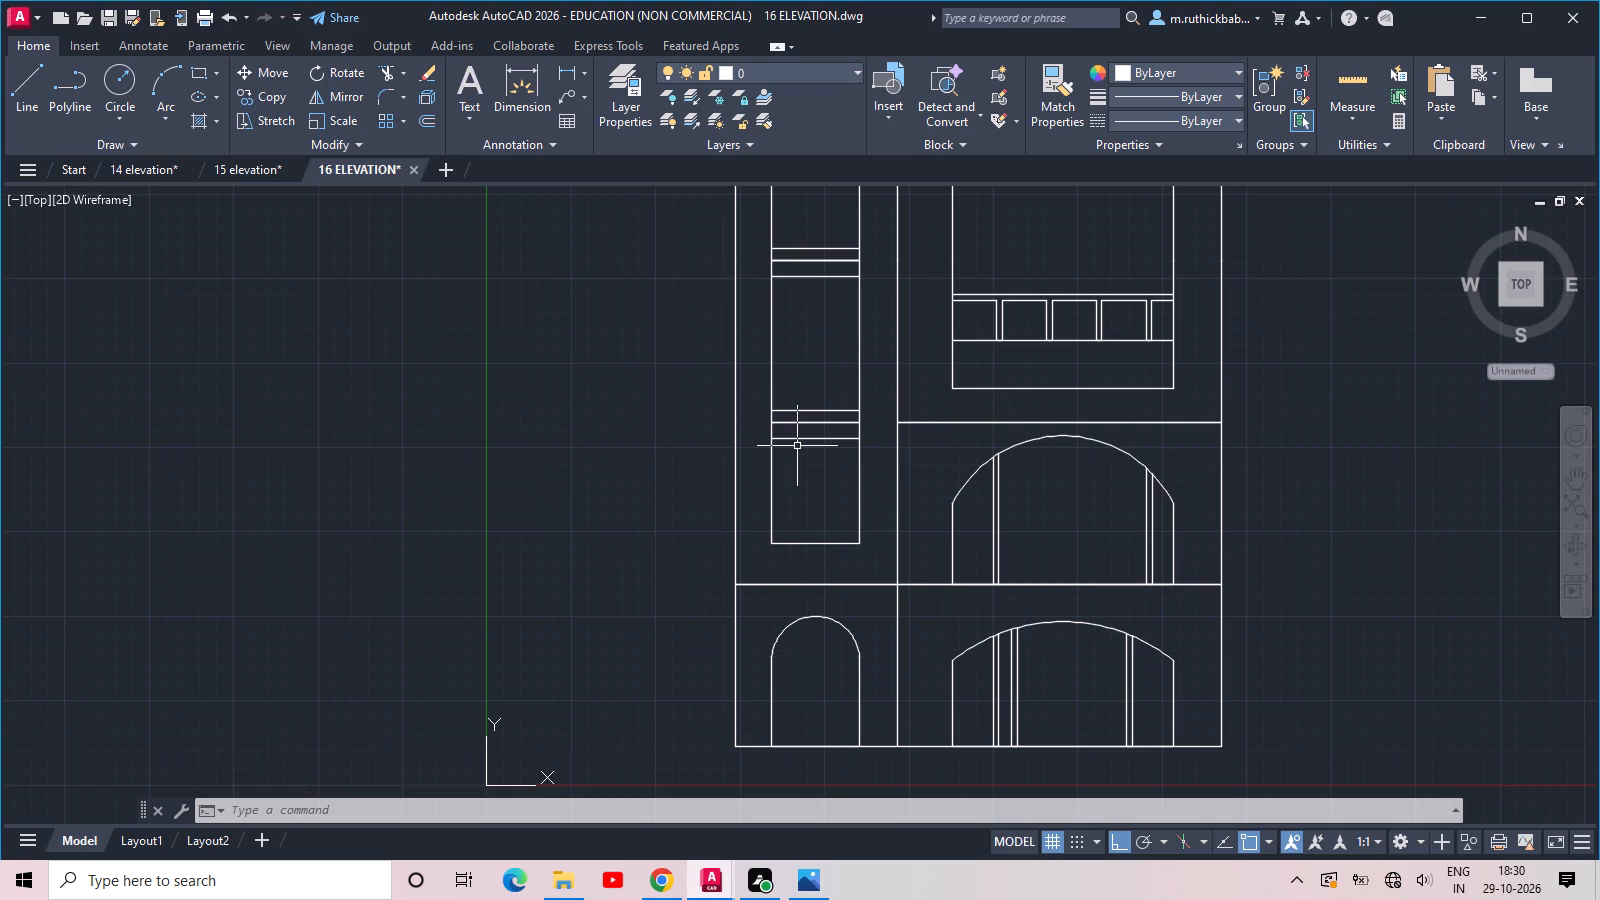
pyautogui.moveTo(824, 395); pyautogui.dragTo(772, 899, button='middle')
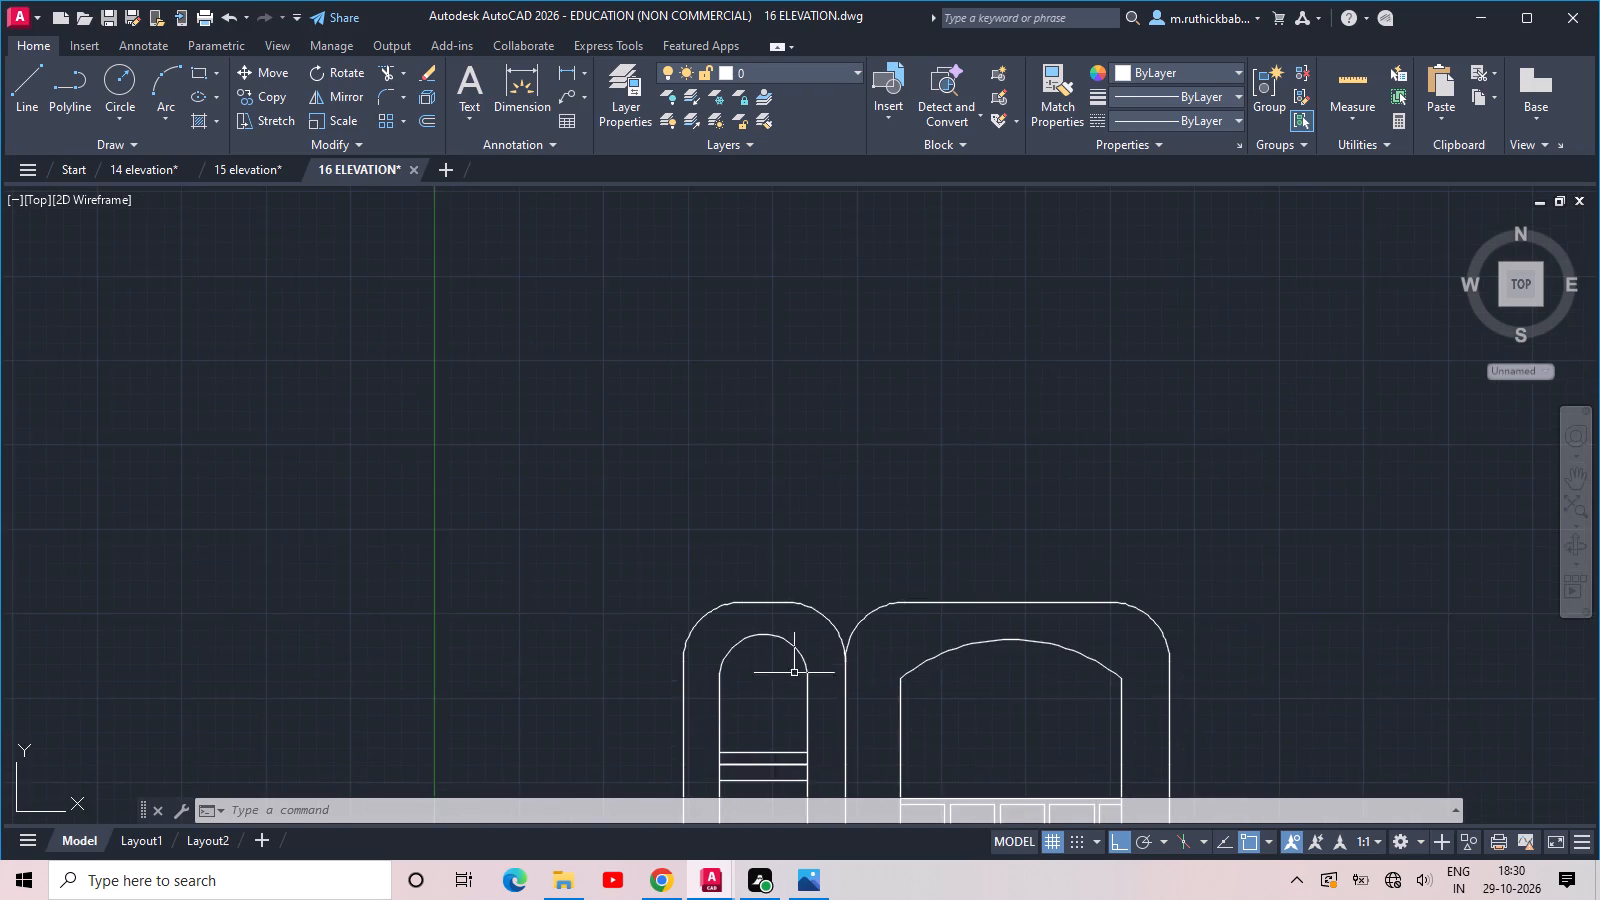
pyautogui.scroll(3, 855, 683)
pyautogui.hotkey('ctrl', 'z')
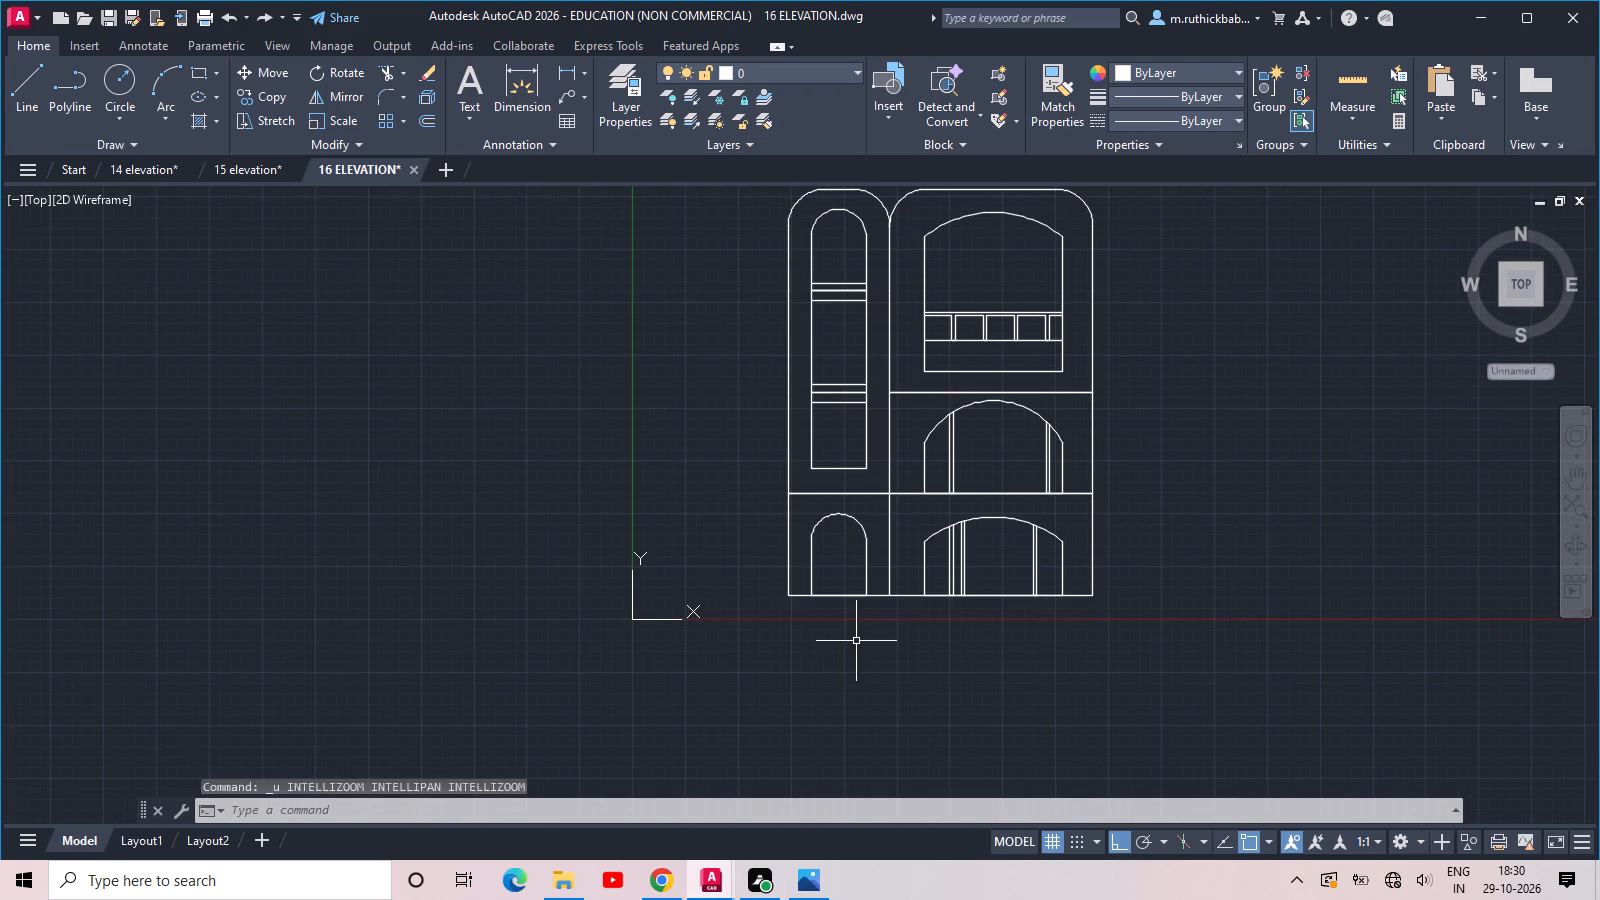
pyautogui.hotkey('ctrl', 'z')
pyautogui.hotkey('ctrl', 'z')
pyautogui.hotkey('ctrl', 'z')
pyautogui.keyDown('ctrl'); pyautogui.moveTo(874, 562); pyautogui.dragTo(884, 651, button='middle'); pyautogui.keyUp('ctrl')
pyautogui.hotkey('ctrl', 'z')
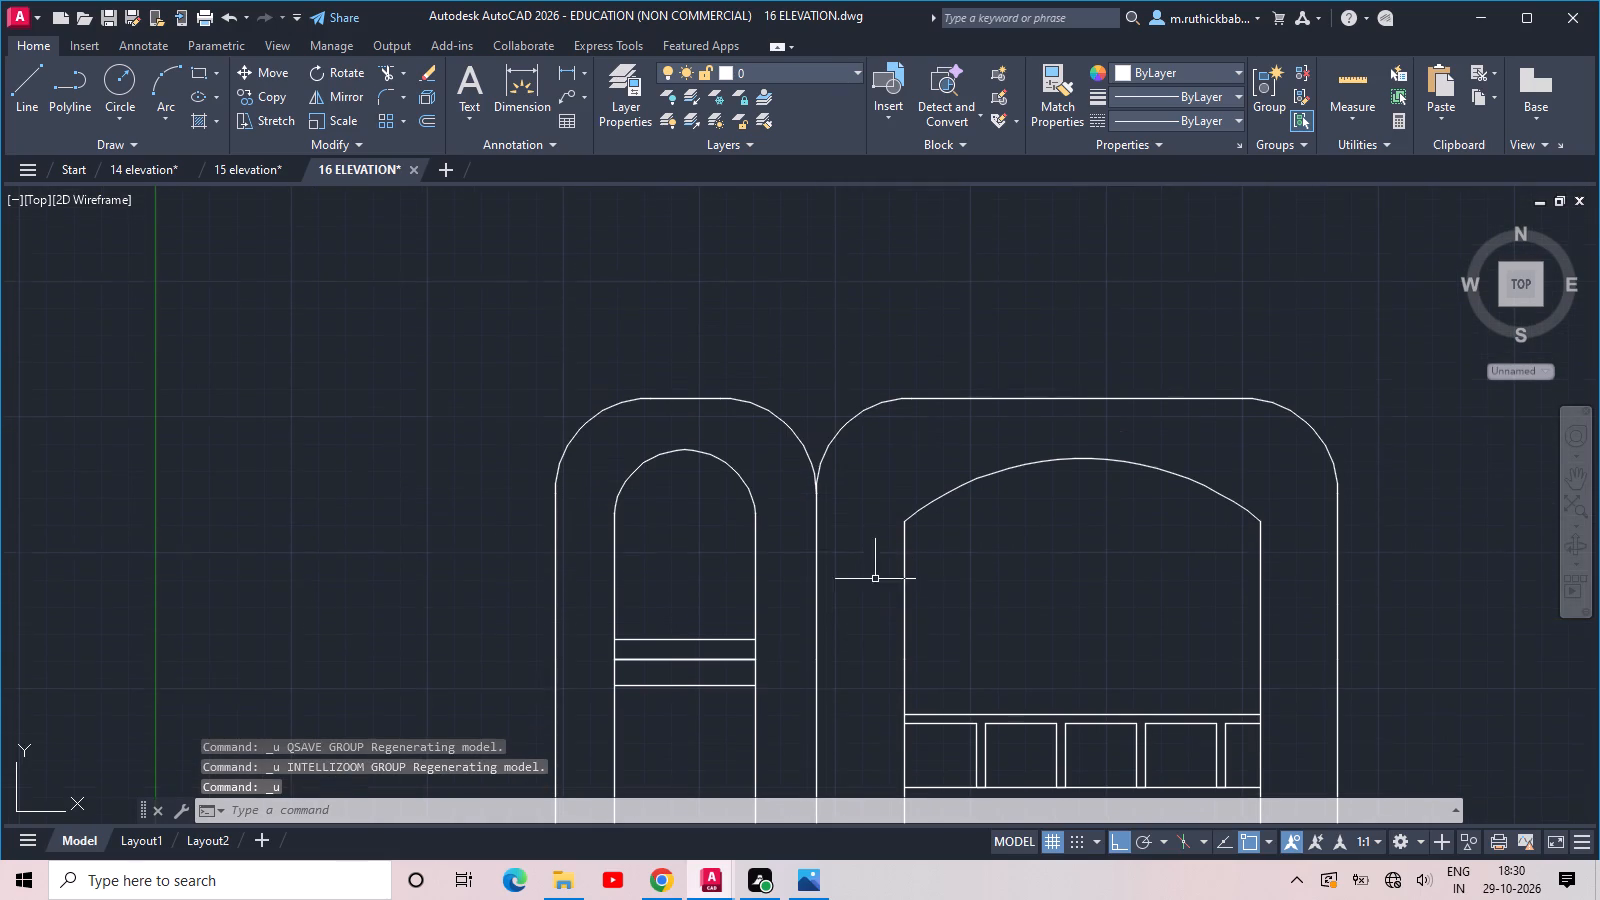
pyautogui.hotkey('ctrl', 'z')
# Trim away both fillet arcs where the vertical divider meets the top edge.
pyautogui.write('TR')
pyautogui.press('space')
pyautogui.press('space')
pyautogui.moveTo(903, 479); pyautogui.dragTo(861, 479)
pyautogui.click(700, 492)
pyautogui.press('Escape')
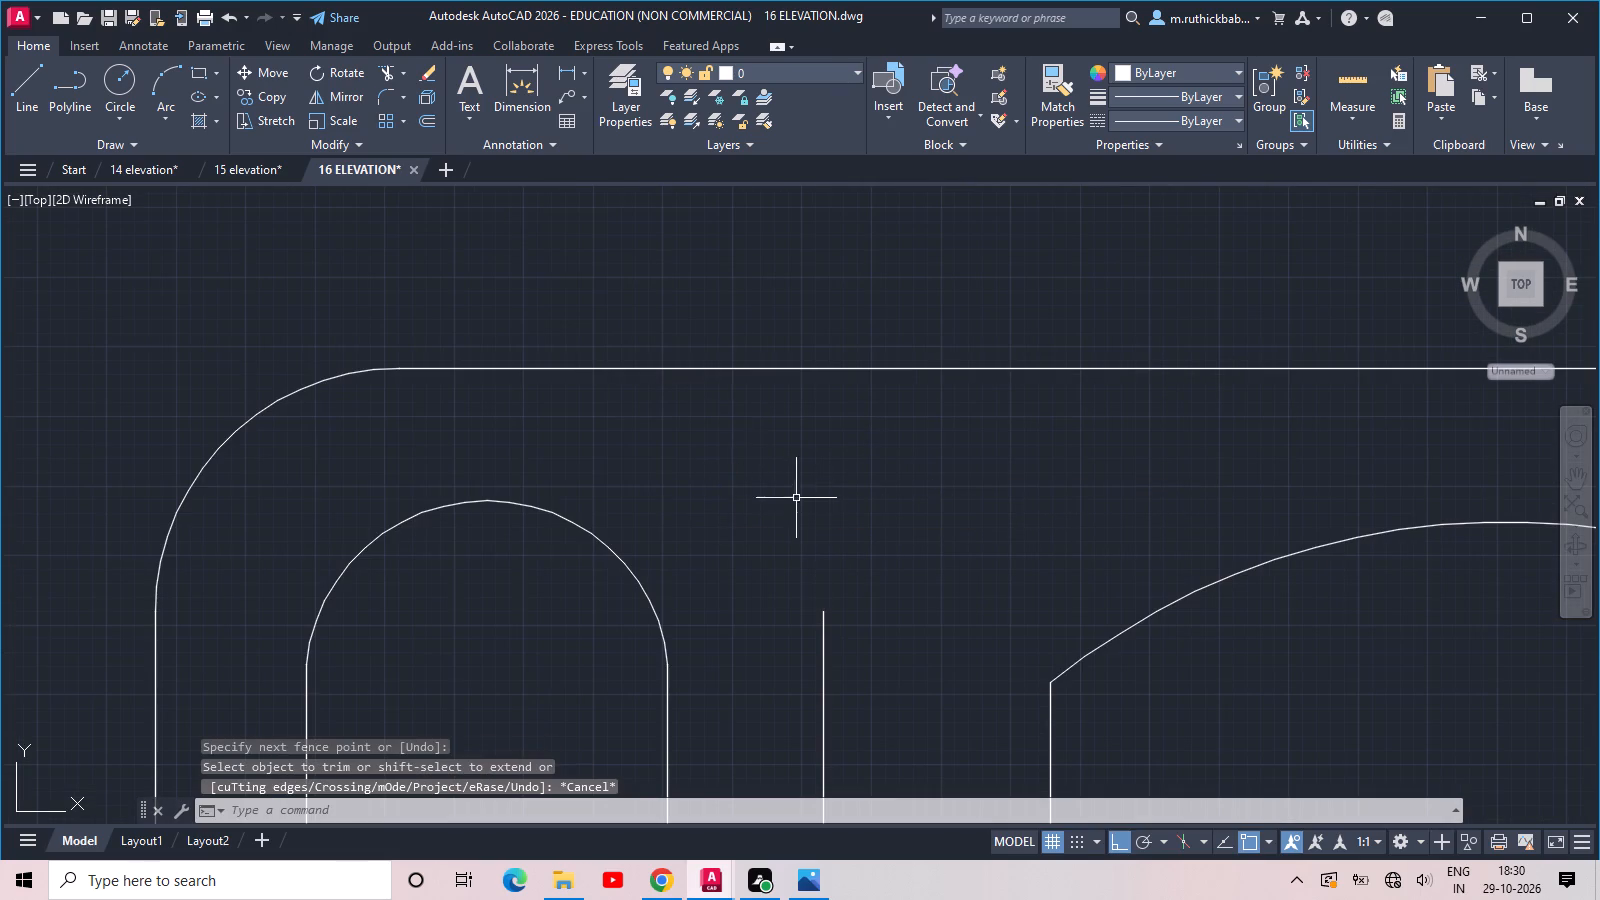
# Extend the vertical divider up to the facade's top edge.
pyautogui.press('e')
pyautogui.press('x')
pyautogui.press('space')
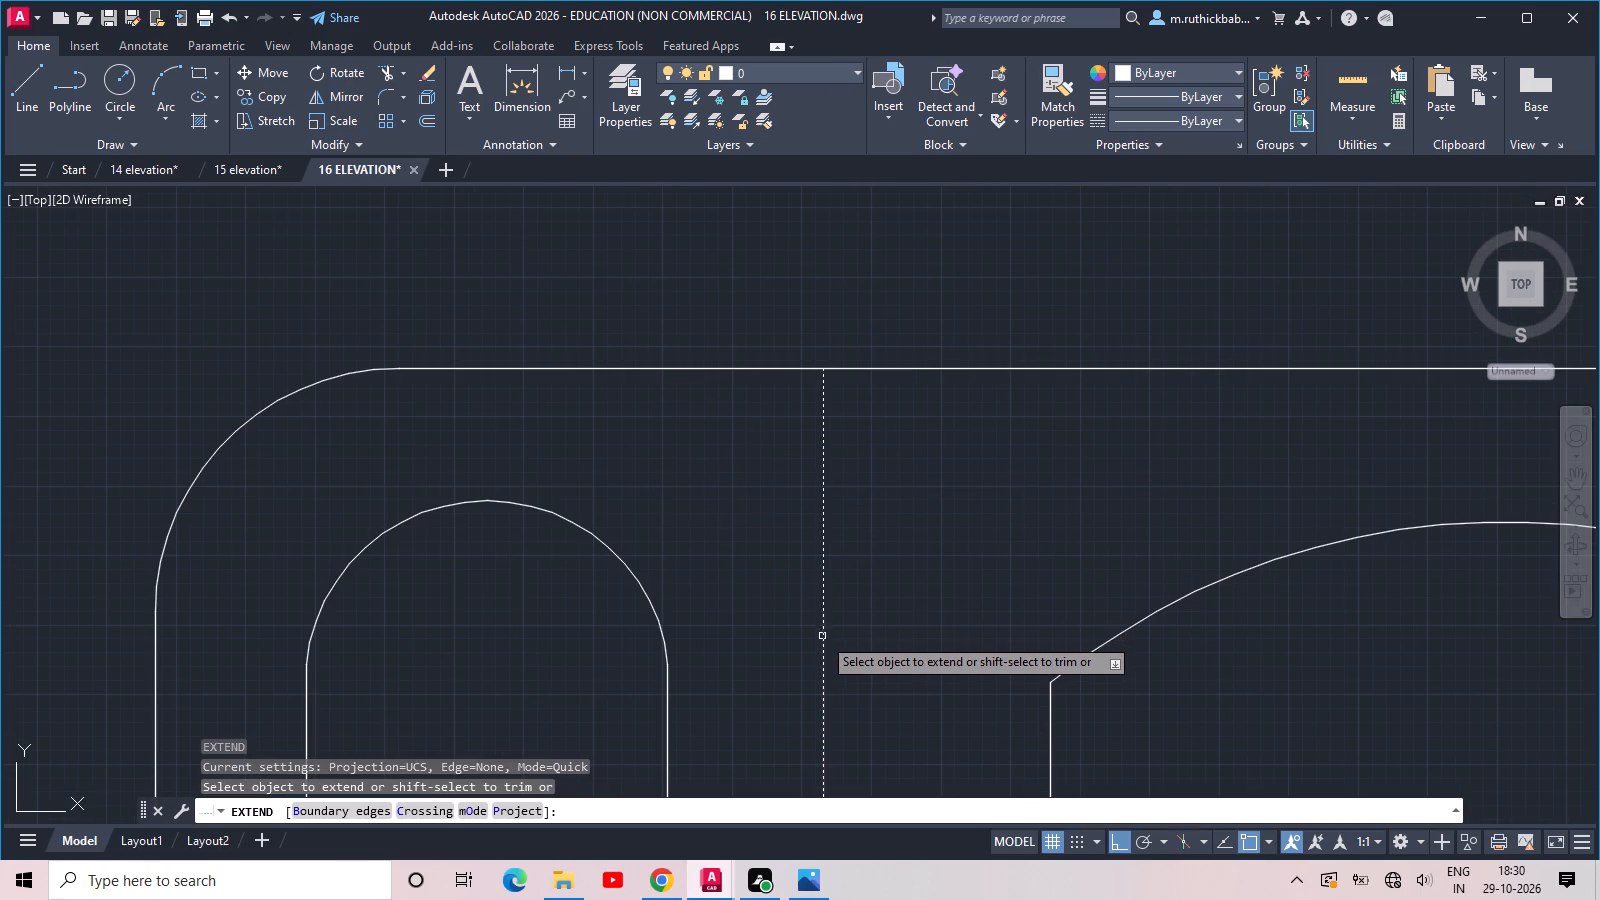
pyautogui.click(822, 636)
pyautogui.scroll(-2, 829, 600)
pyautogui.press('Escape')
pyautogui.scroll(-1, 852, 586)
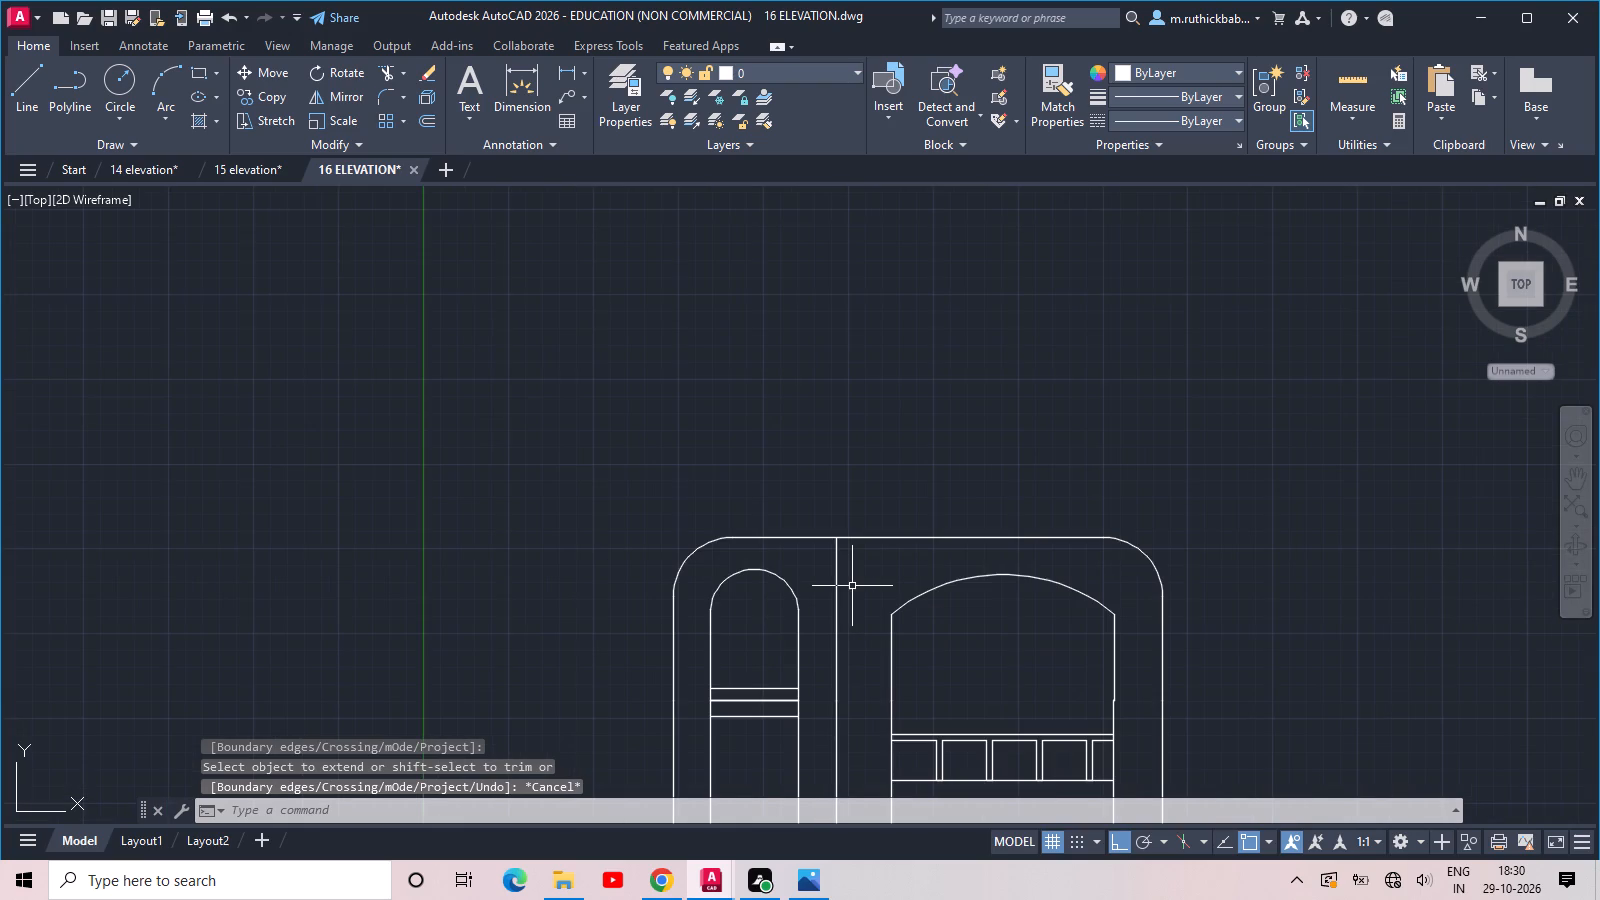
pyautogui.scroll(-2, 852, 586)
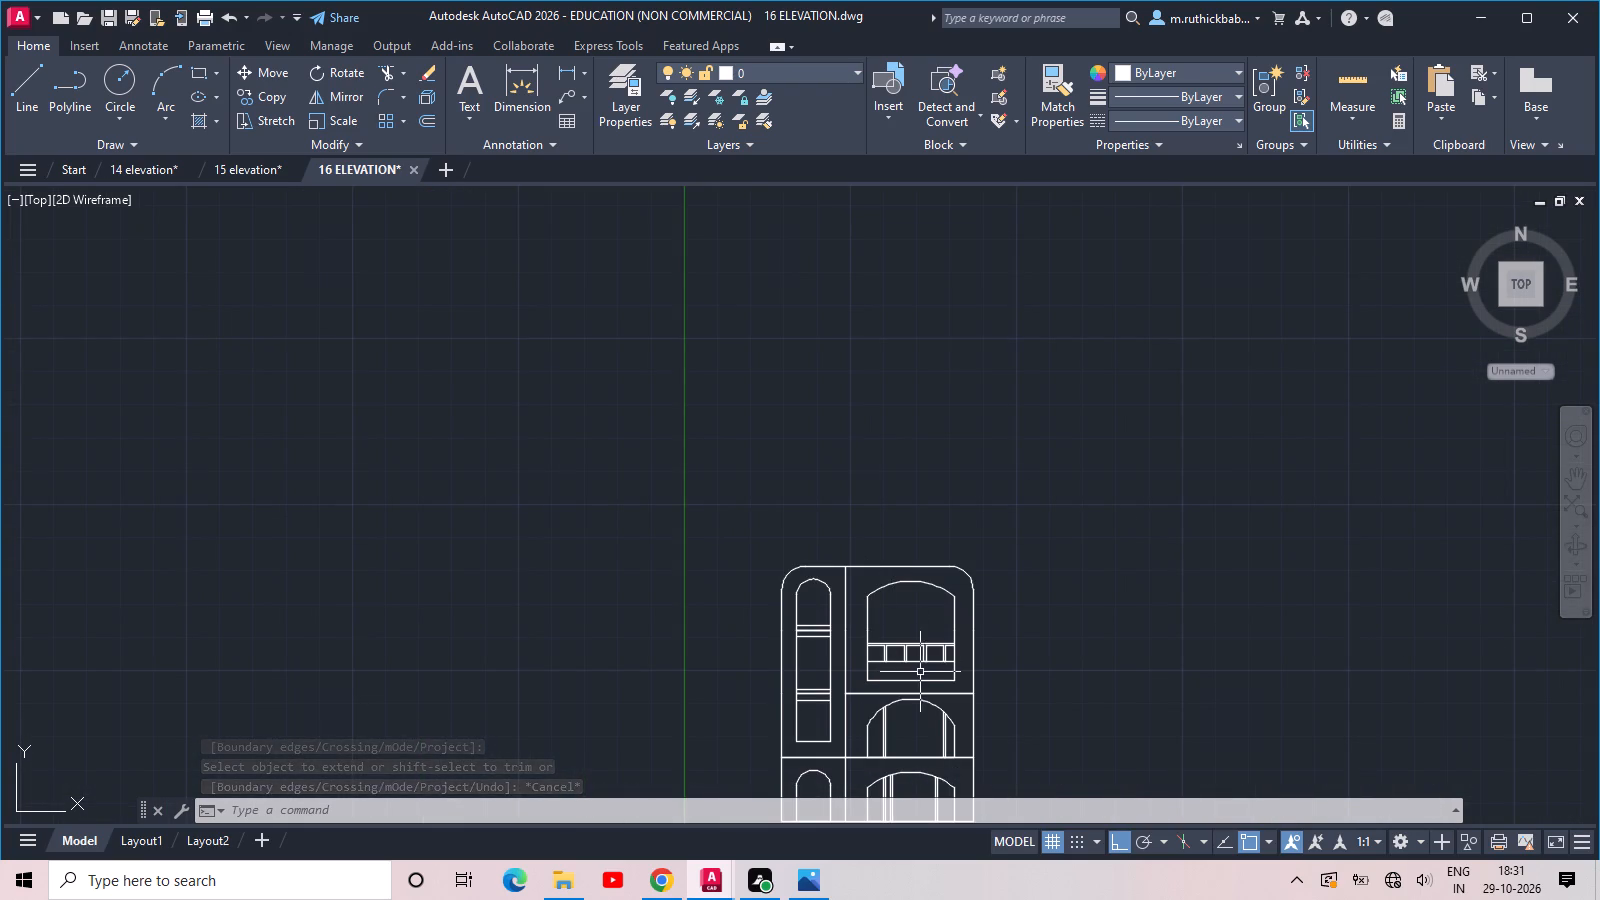
# Erase the two horizontal floor lines and the vertical divider's segments between the ground floor and the uppermost opening.
pyautogui.moveTo(927, 718); pyautogui.dragTo(936, 524, button='middle')
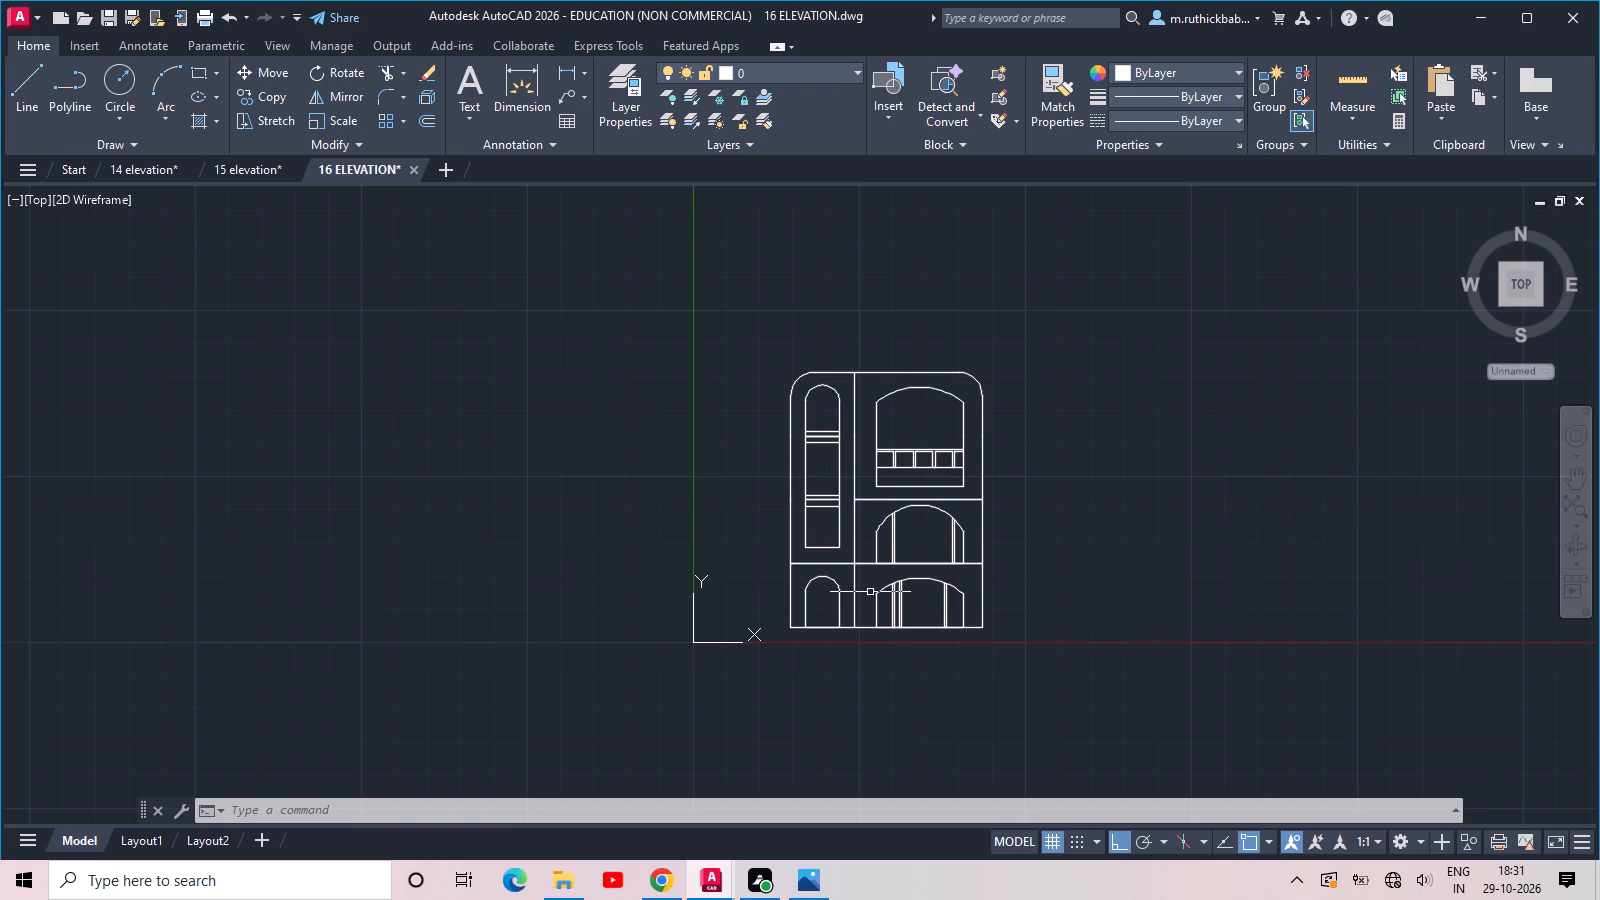
pyautogui.scroll(2, 846, 579)
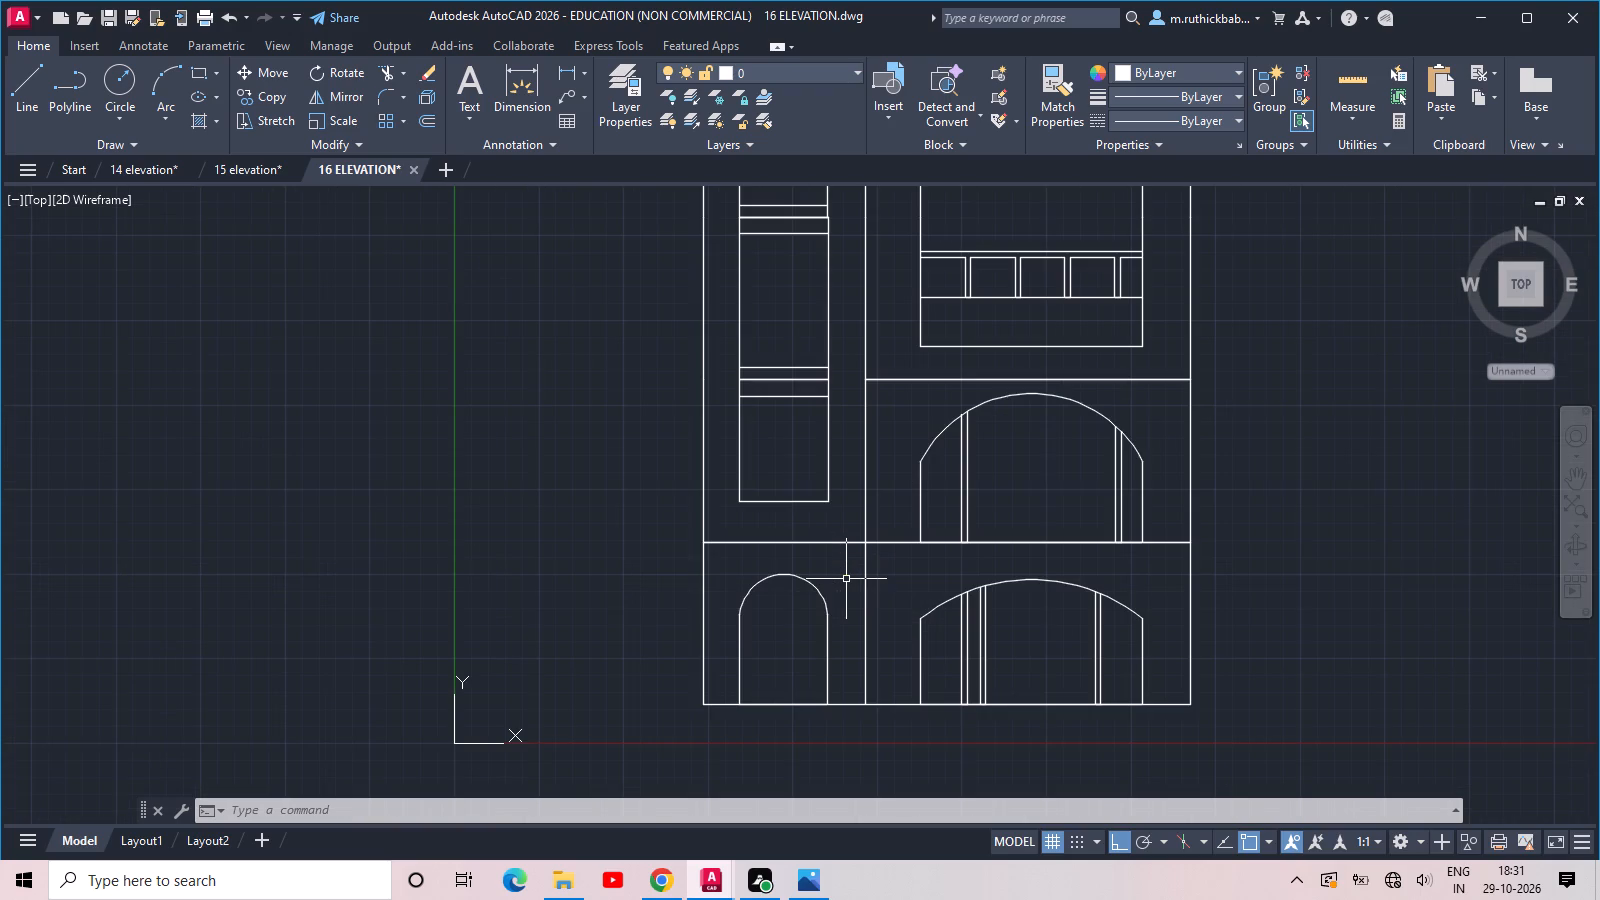
pyautogui.scroll(-1, 846, 579)
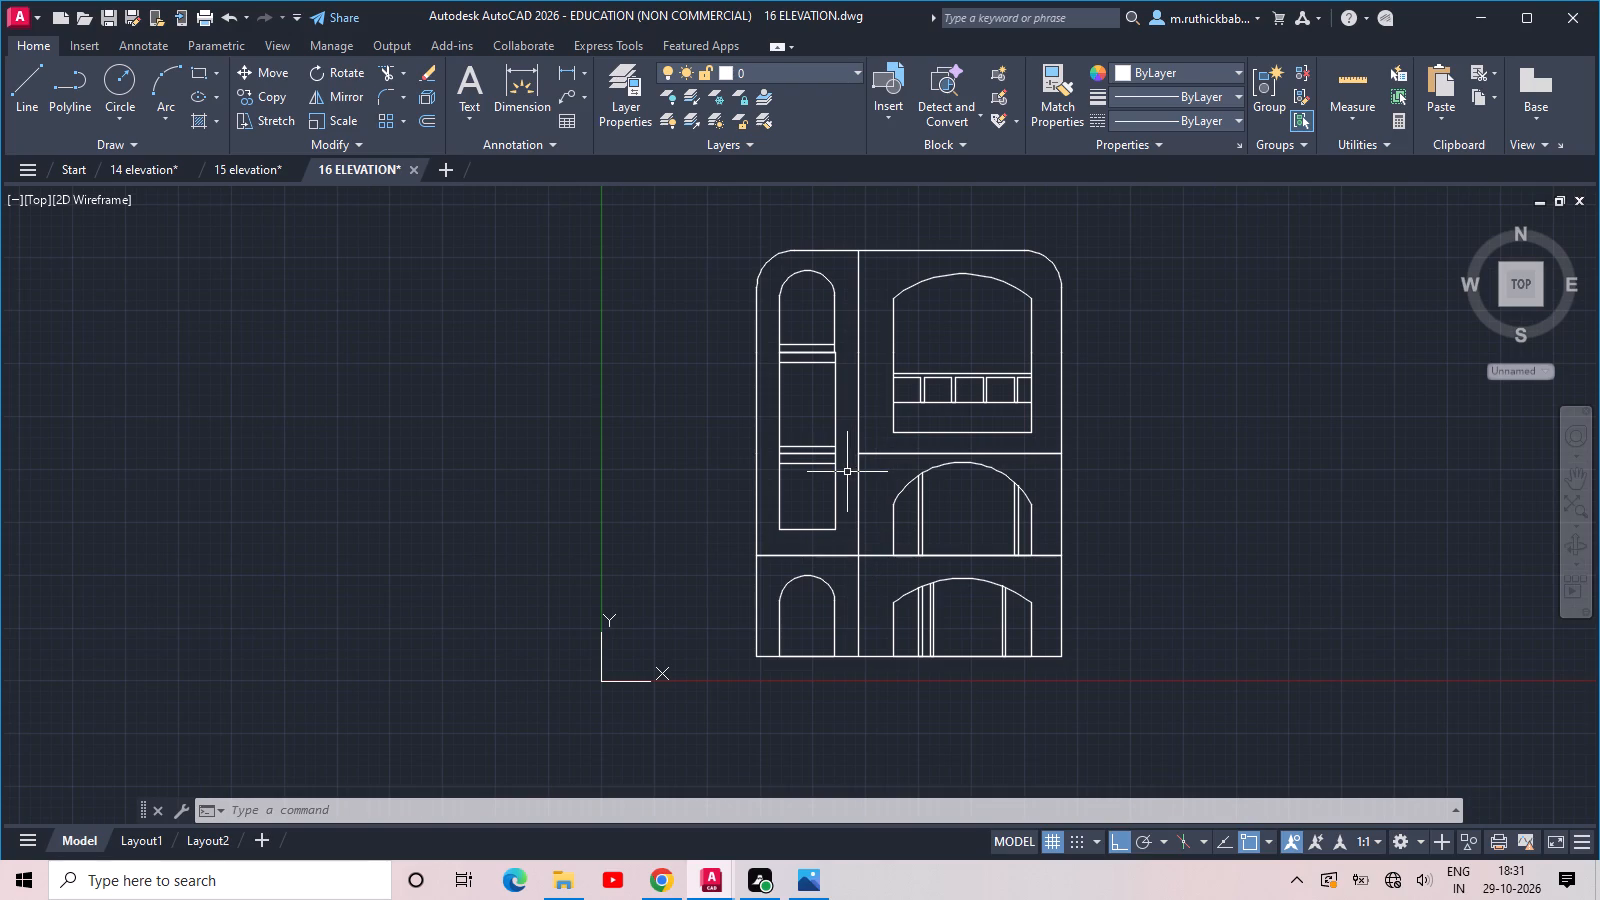
pyautogui.scroll(2, 875, 444)
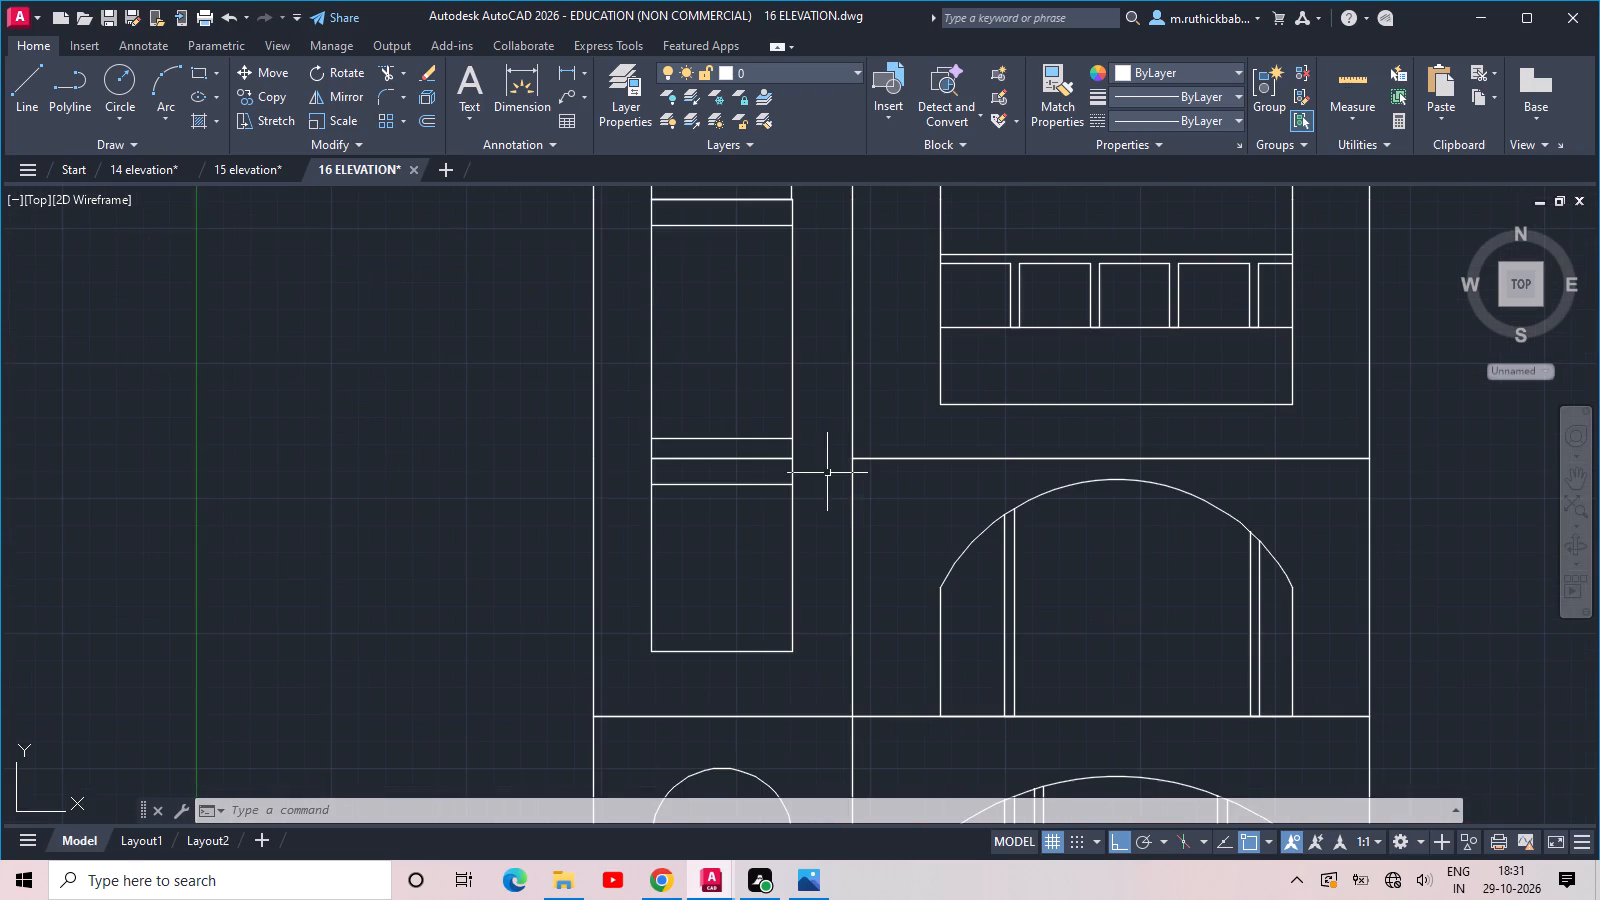
pyautogui.moveTo(895, 486); pyautogui.dragTo(884, 477)
pyautogui.click(838, 412)
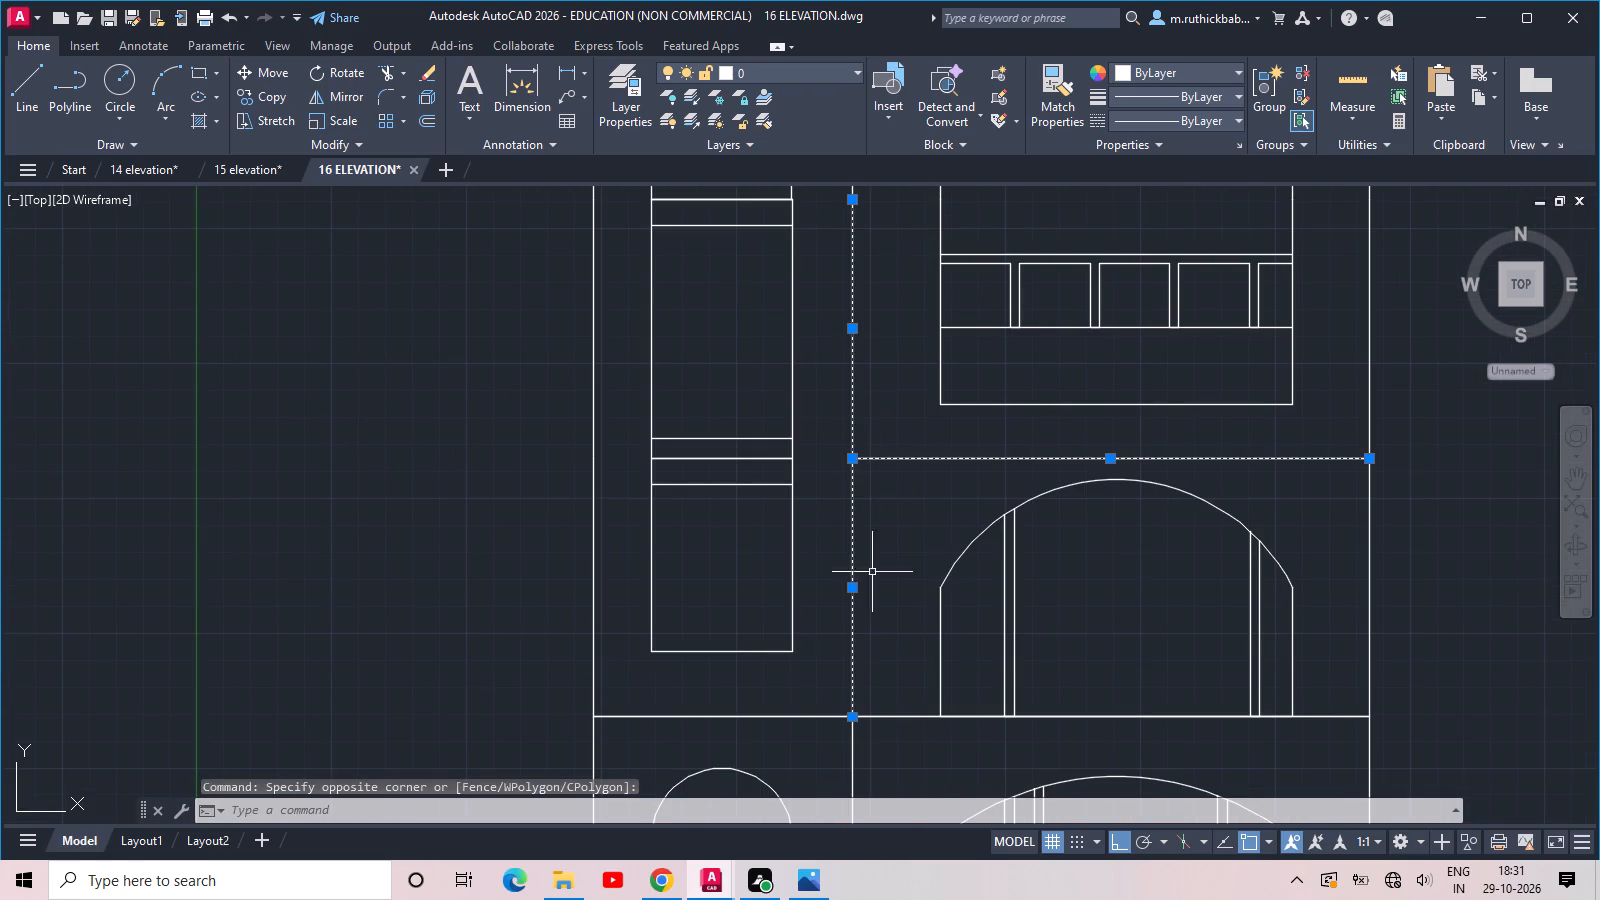
pyautogui.click(844, 745)
pyautogui.click(823, 700)
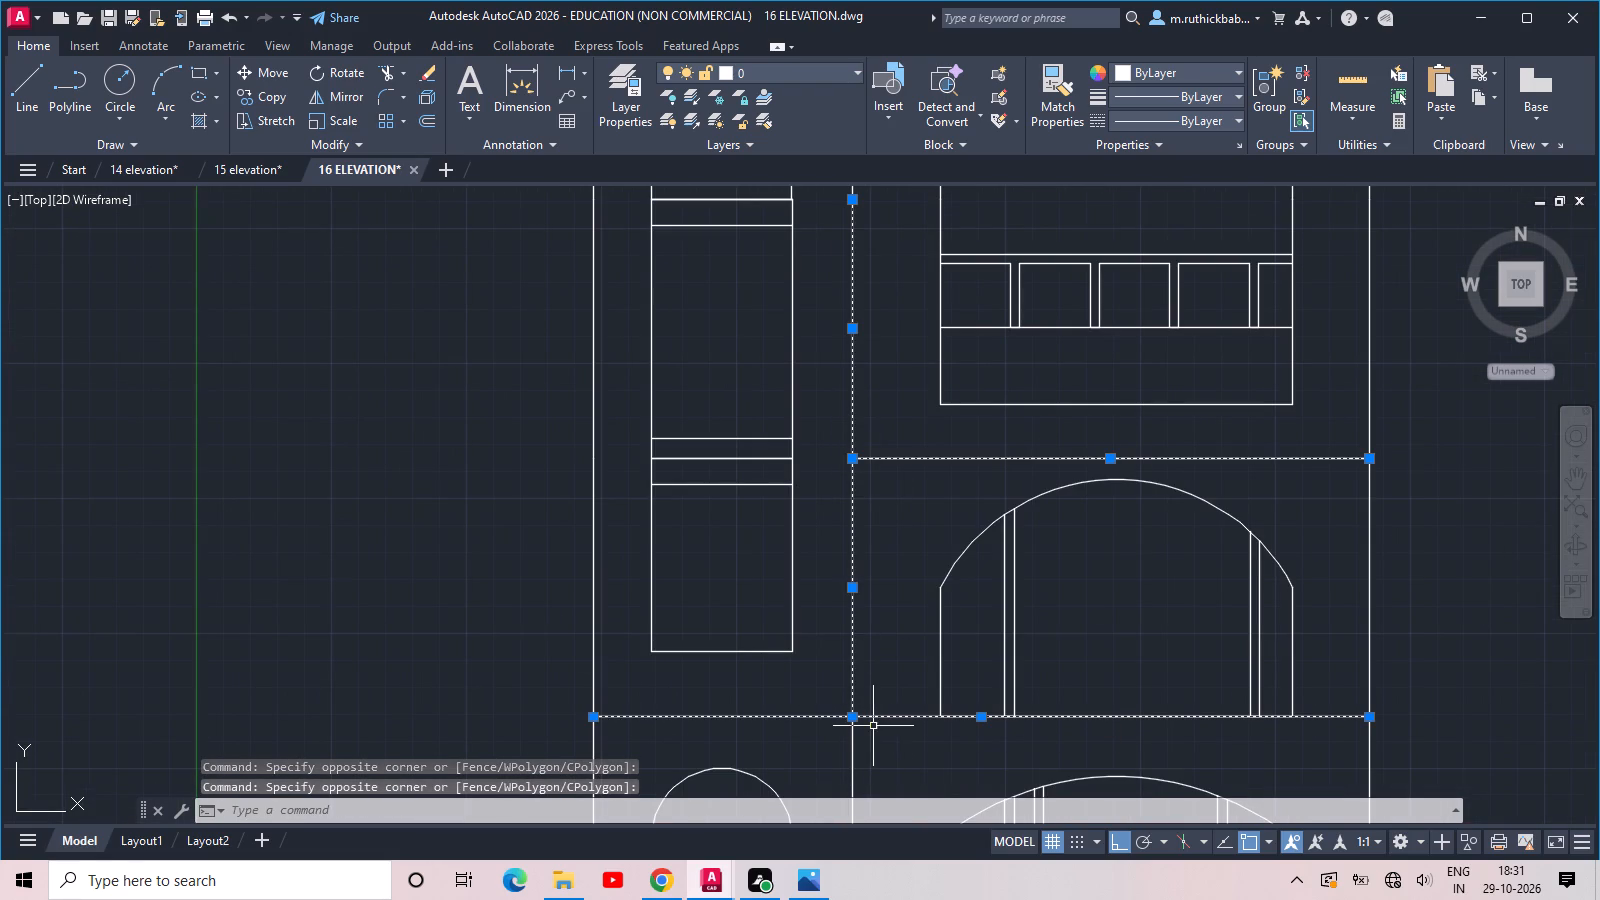
pyautogui.press('Delete')
# Erase the remaining divider segments on the ground floor and beneath the facade's top edge.
pyautogui.scroll(-1, 890, 719)
pyautogui.click(889, 764)
pyautogui.click(838, 718)
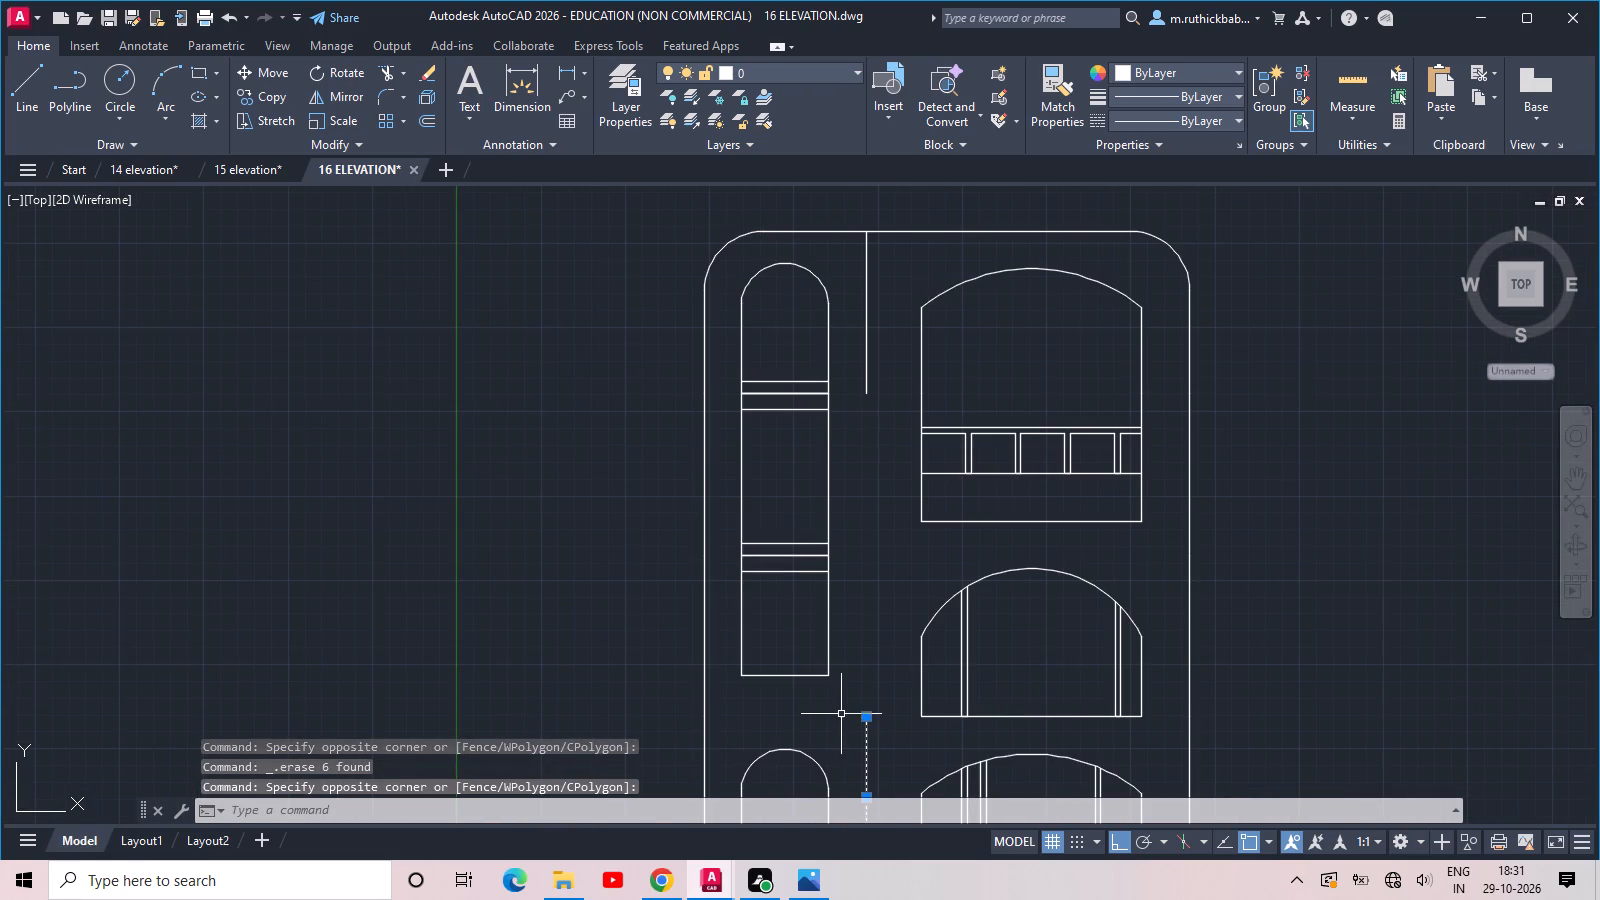
pyautogui.press('Delete')
pyautogui.click(888, 344)
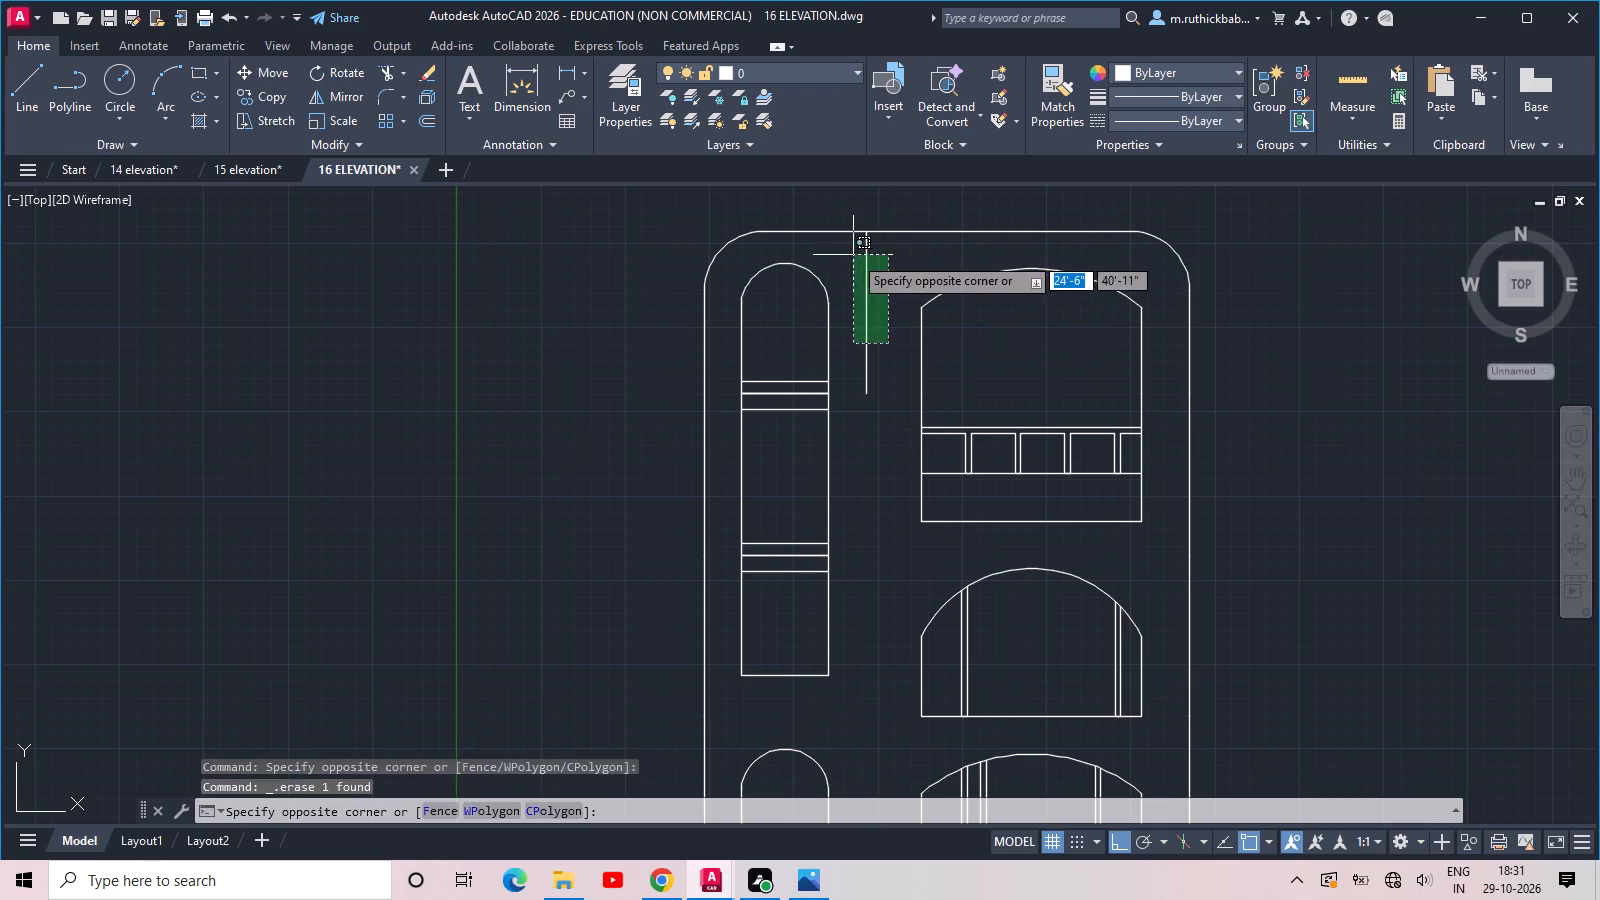
pyautogui.click(853, 255)
pyautogui.press('Delete')
# Move the three wide openings so they are centred between the narrow ground-floor opening and the facade's right edge.
pyautogui.scroll(-1, 878, 263)
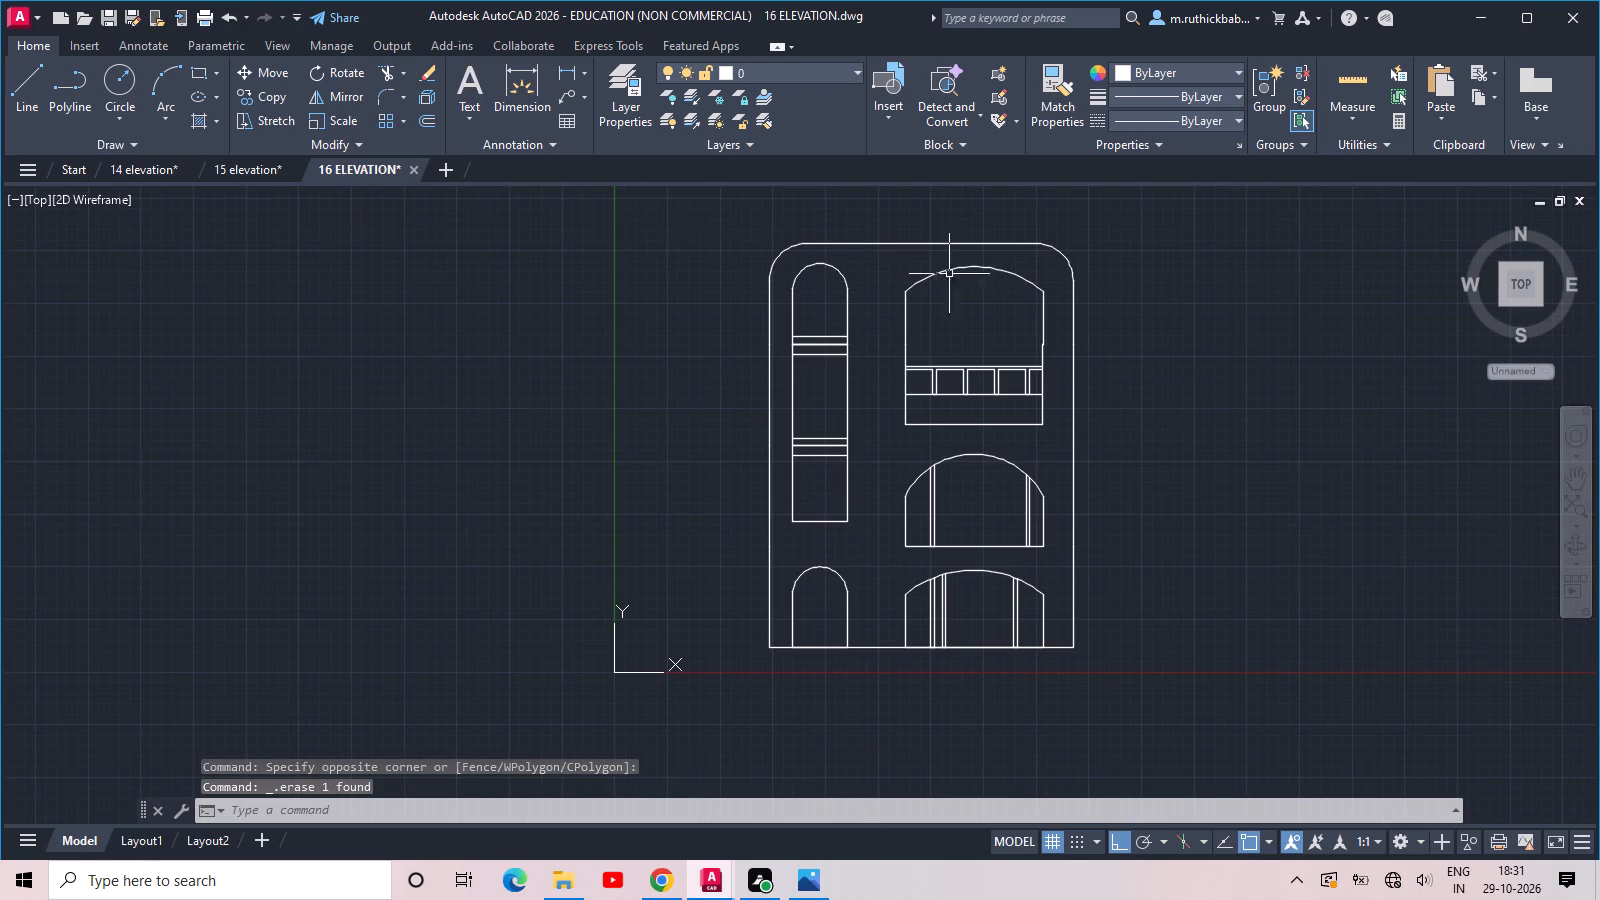
pyautogui.click(1055, 269)
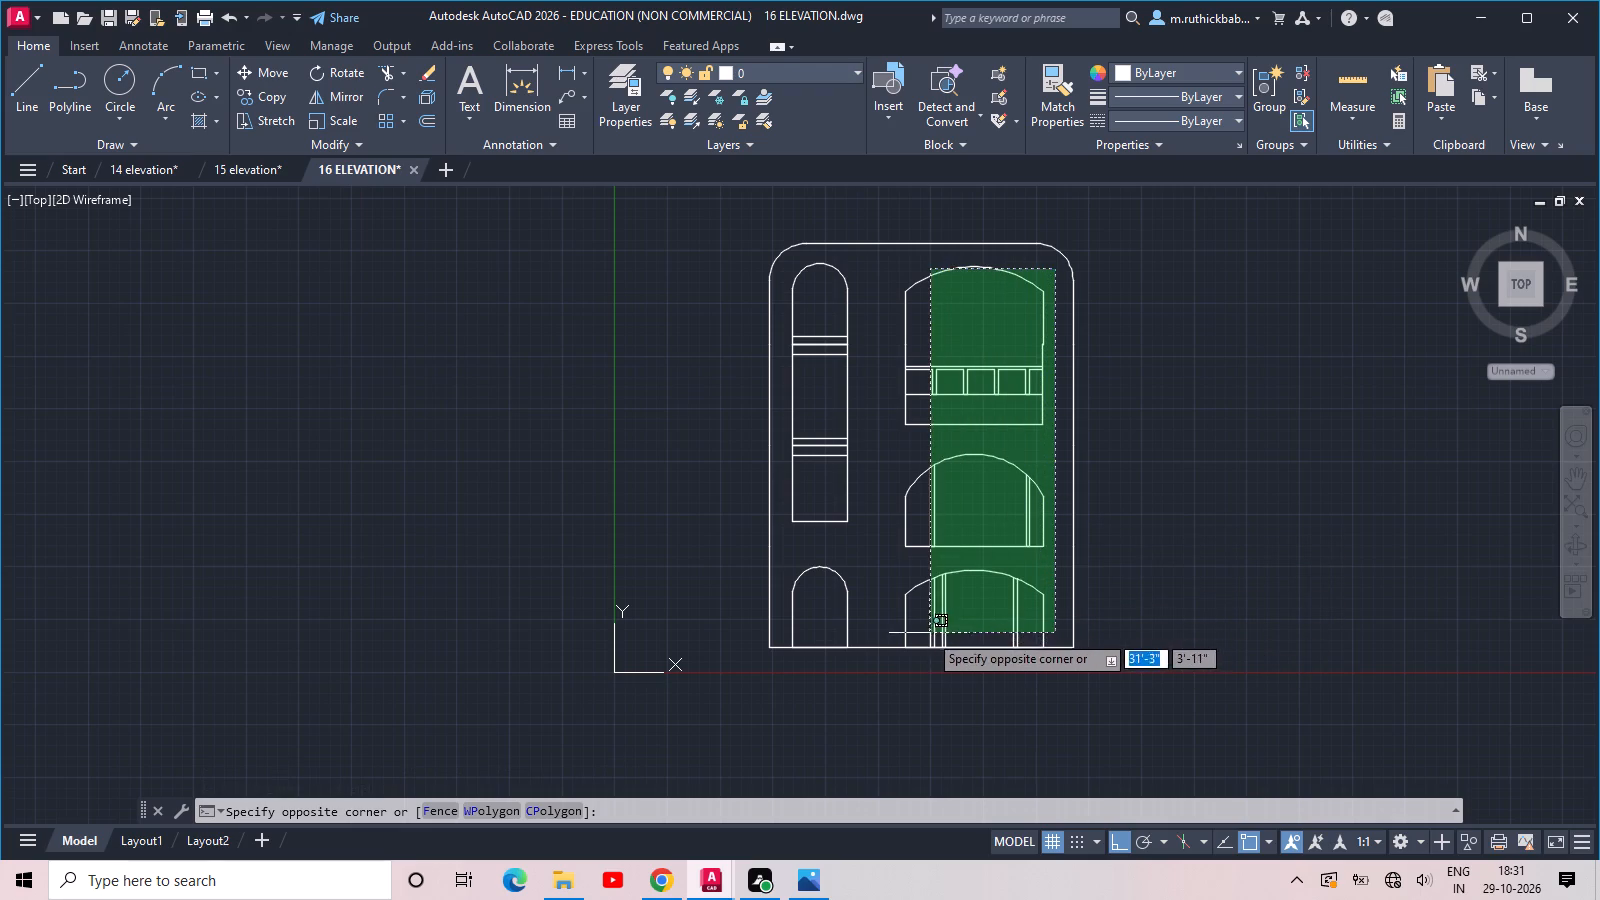
pyautogui.click(876, 627)
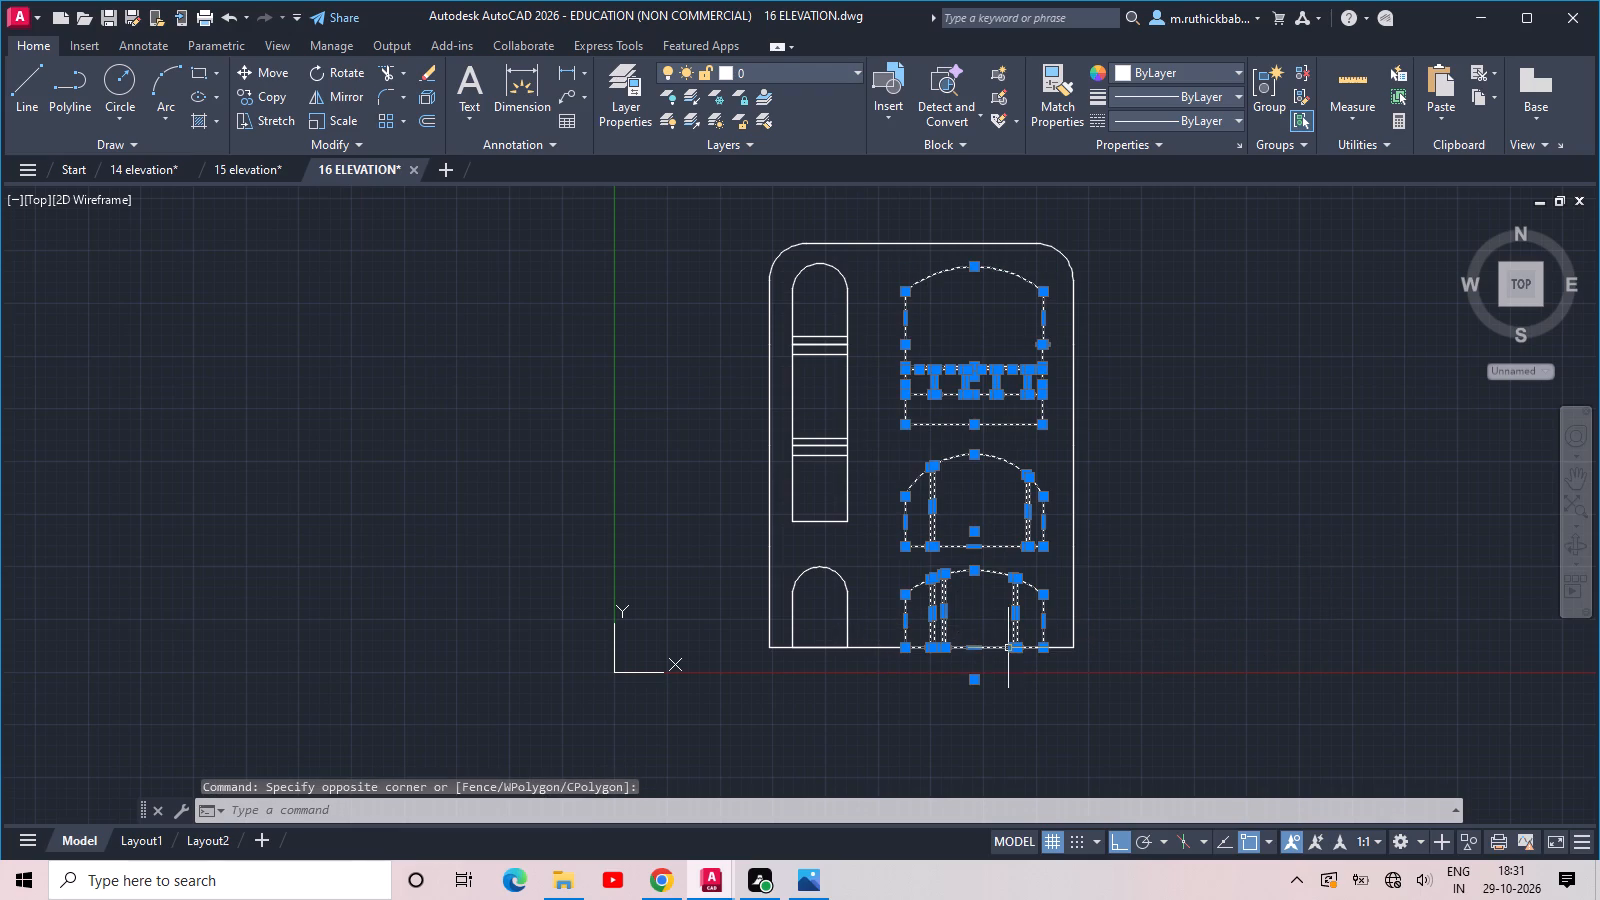
pyautogui.scroll(1, 1008, 648)
pyautogui.write('MO')
pyautogui.write('V')
pyautogui.press('space')
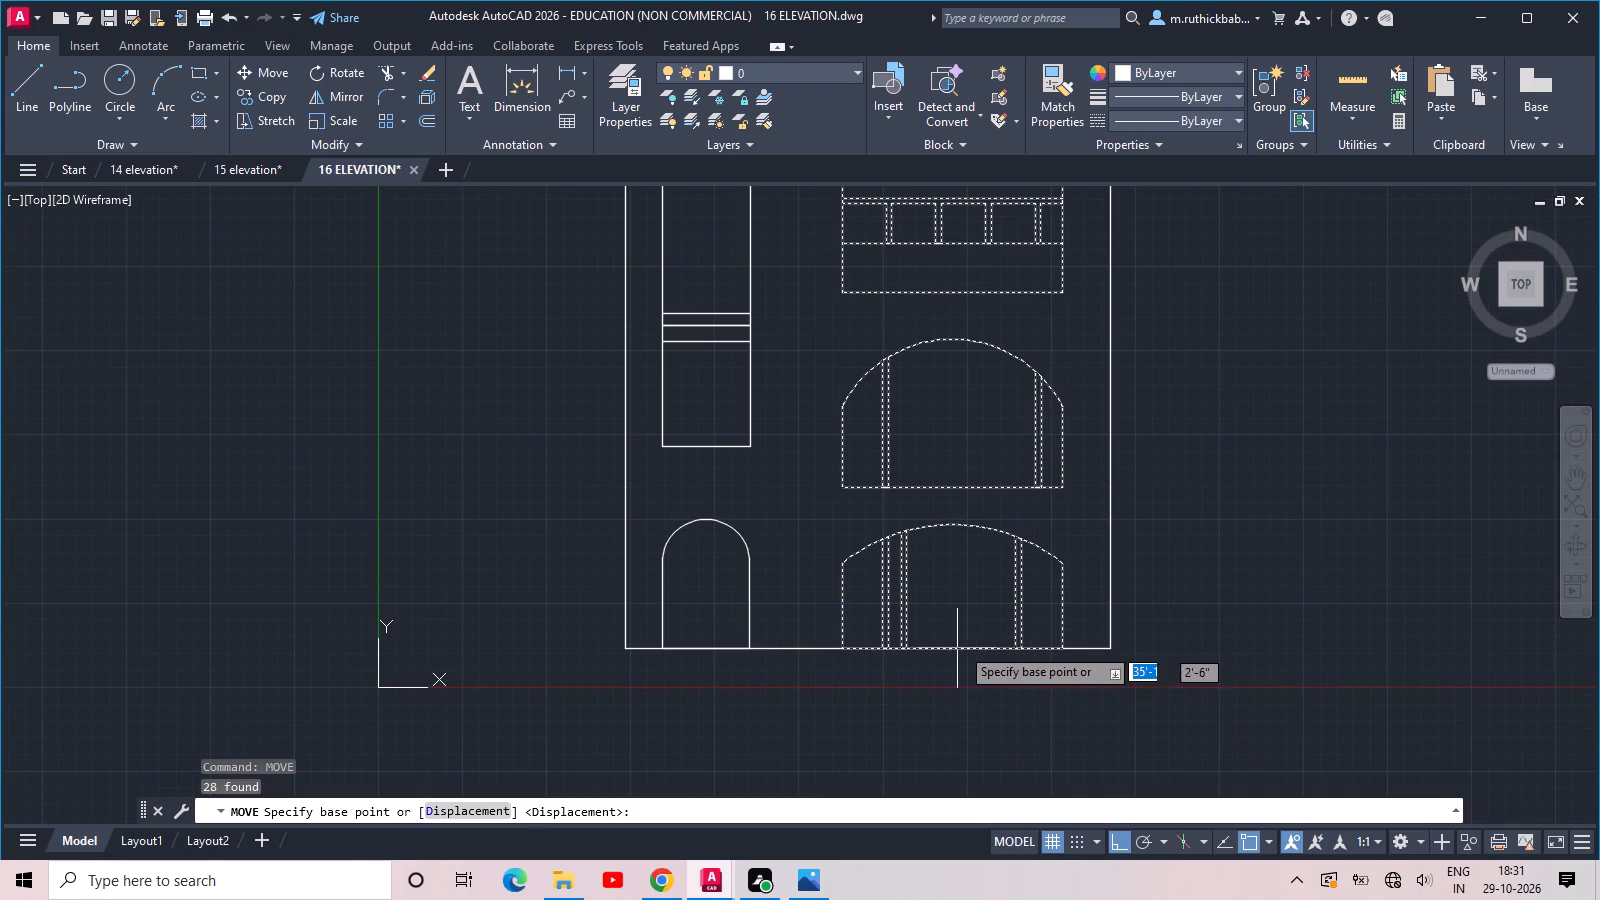
pyautogui.click(952, 652)
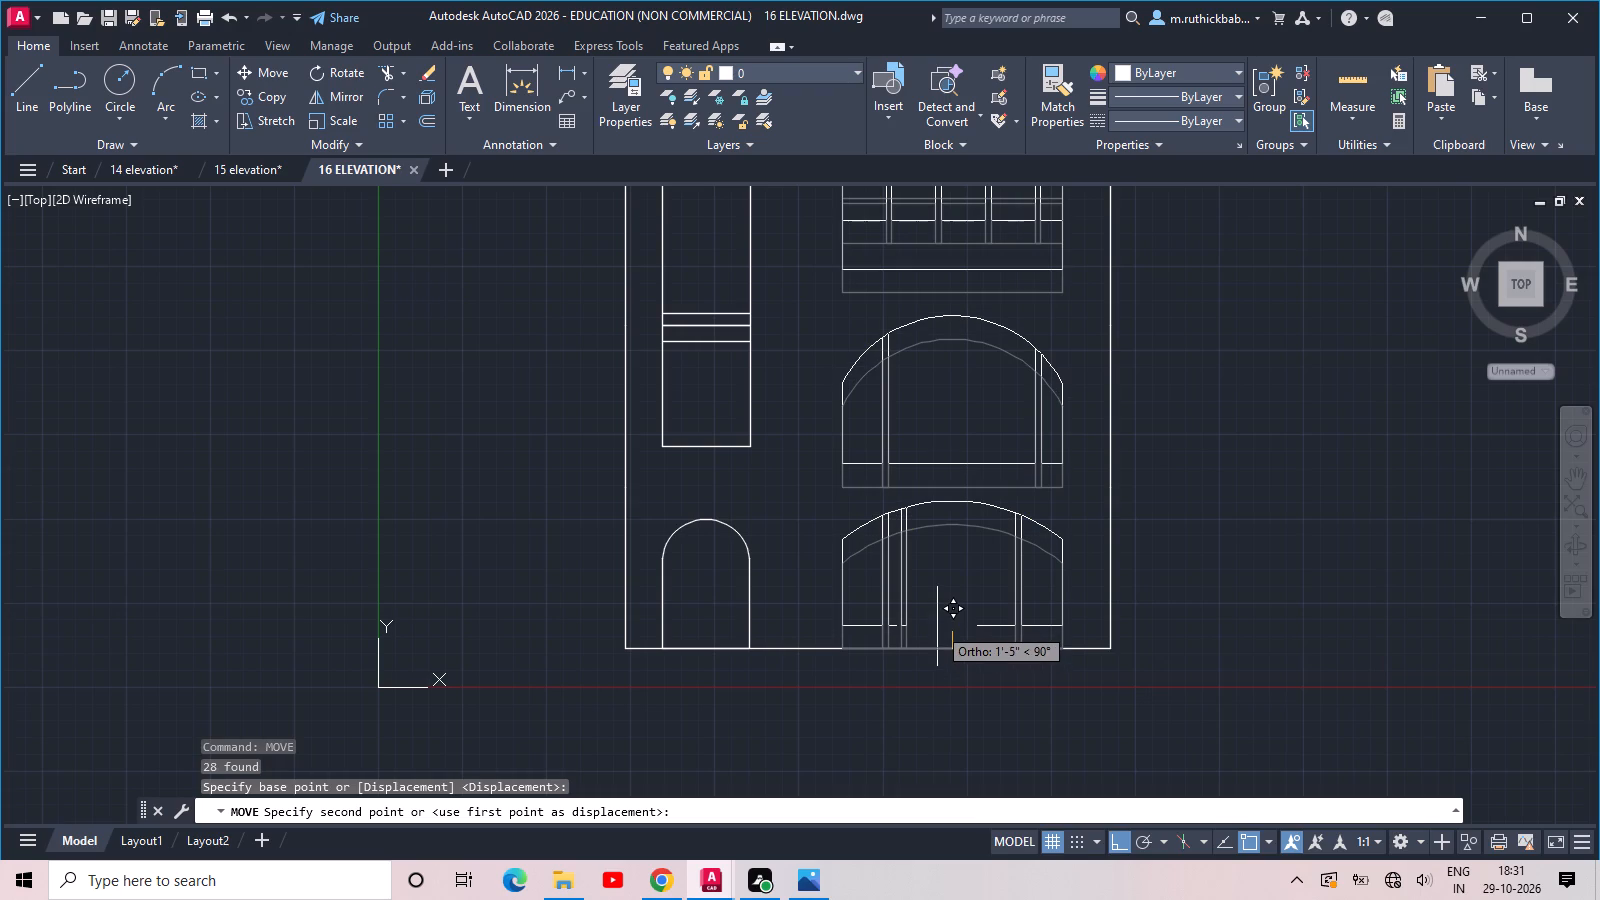
pyautogui.write('M2P')
pyautogui.press('space')
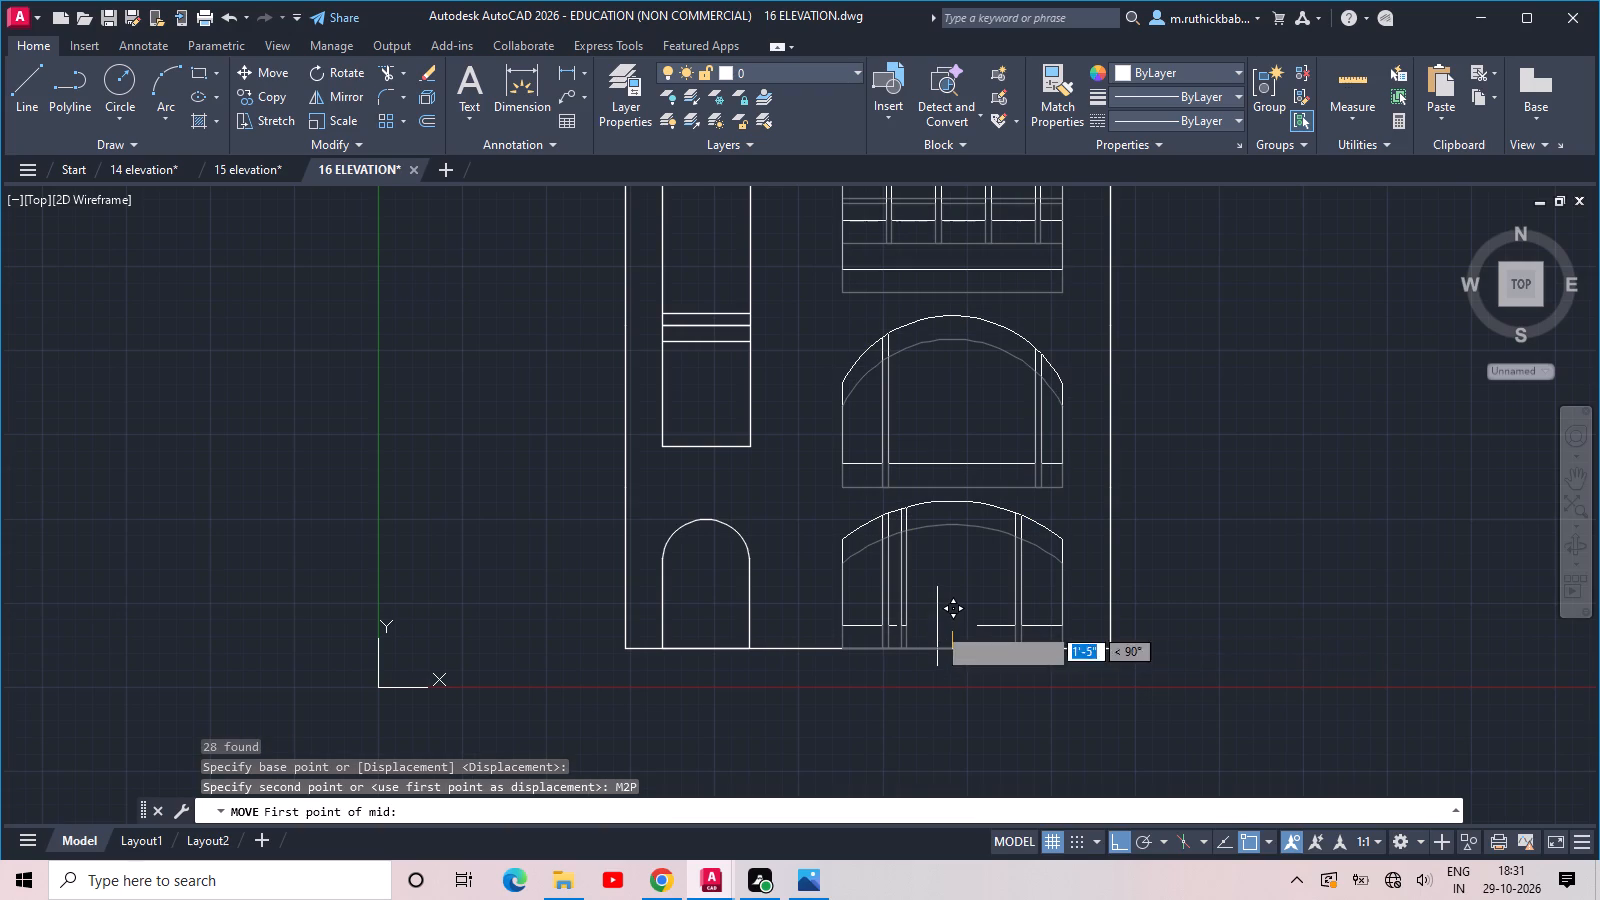
pyautogui.click(748, 650)
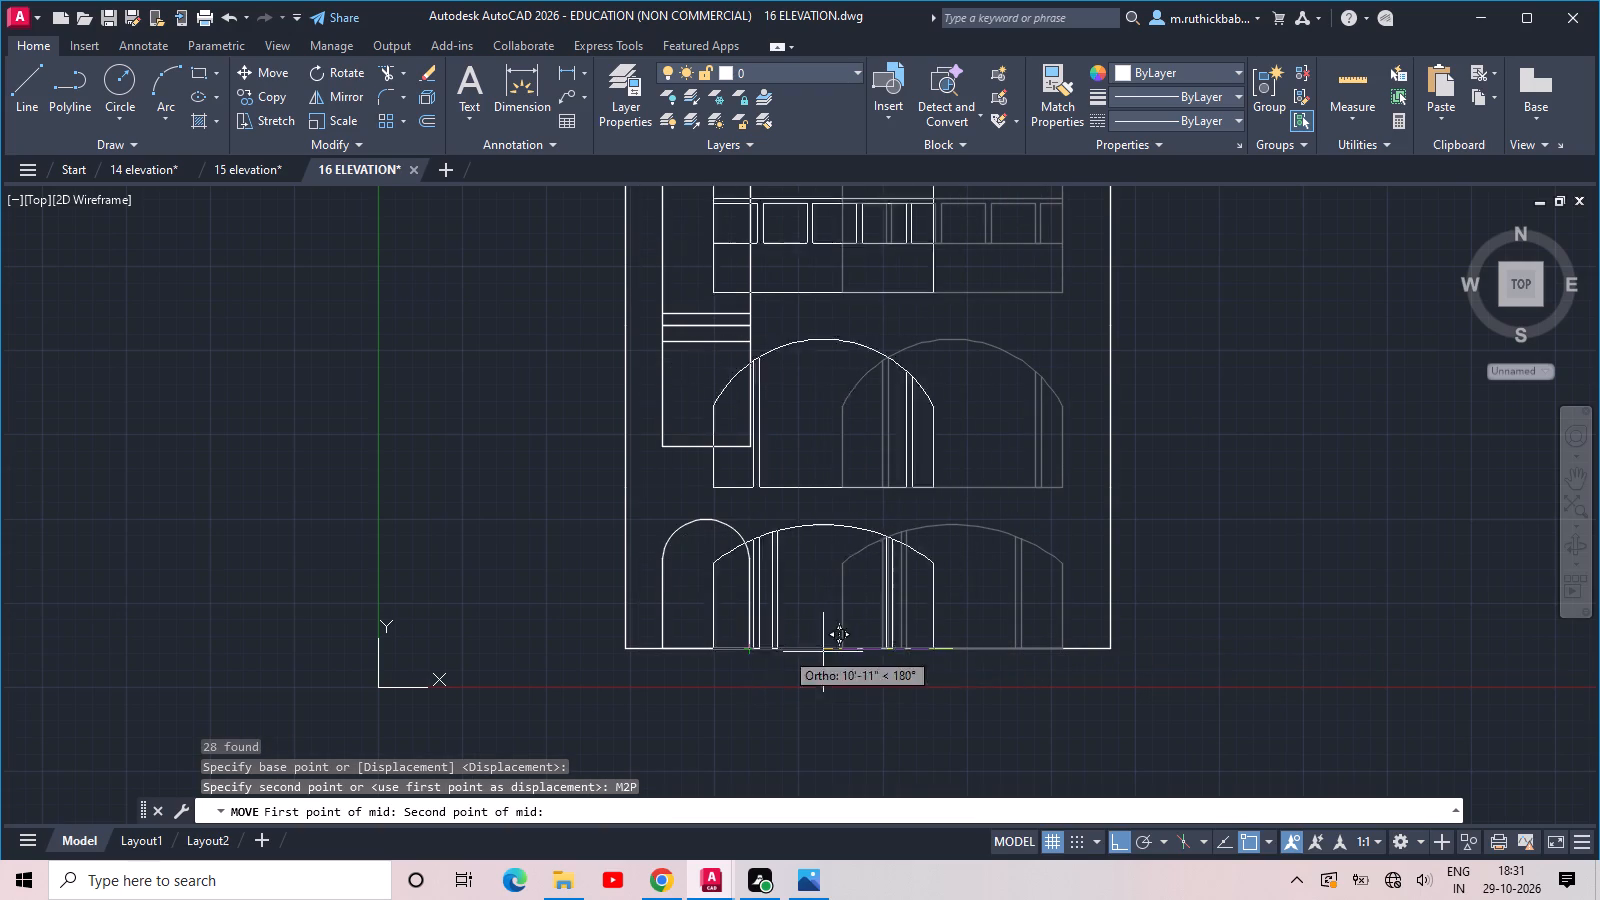
pyautogui.click(1114, 649)
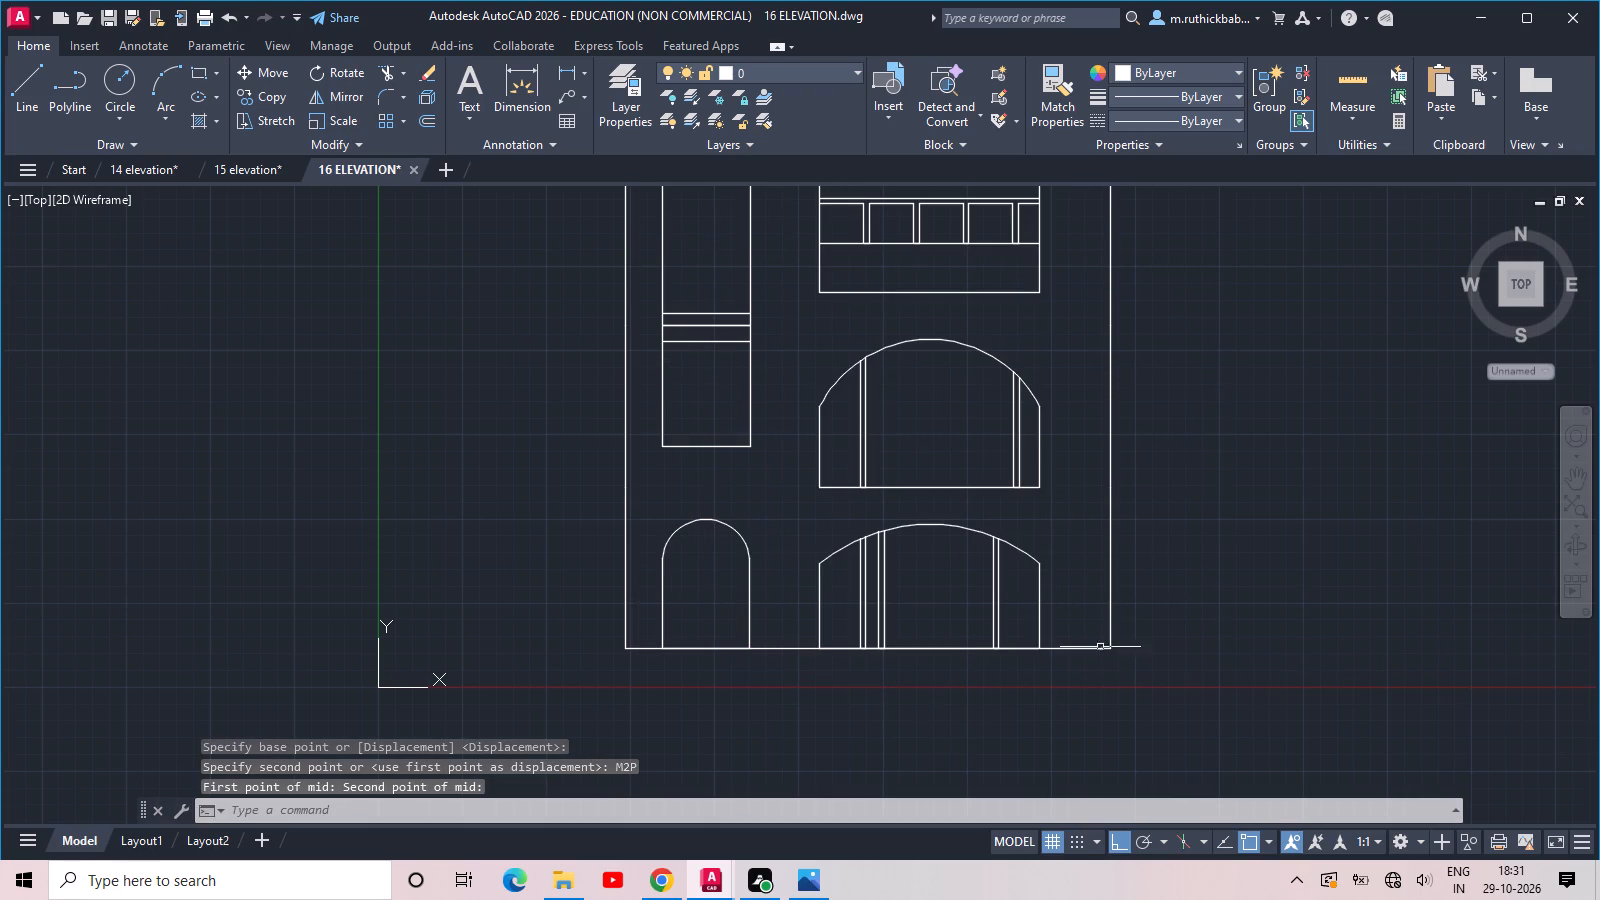
pyautogui.moveTo(1016, 578); pyautogui.dragTo(1008, 727, button='middle')
pyautogui.scroll(-1, 1020, 636)
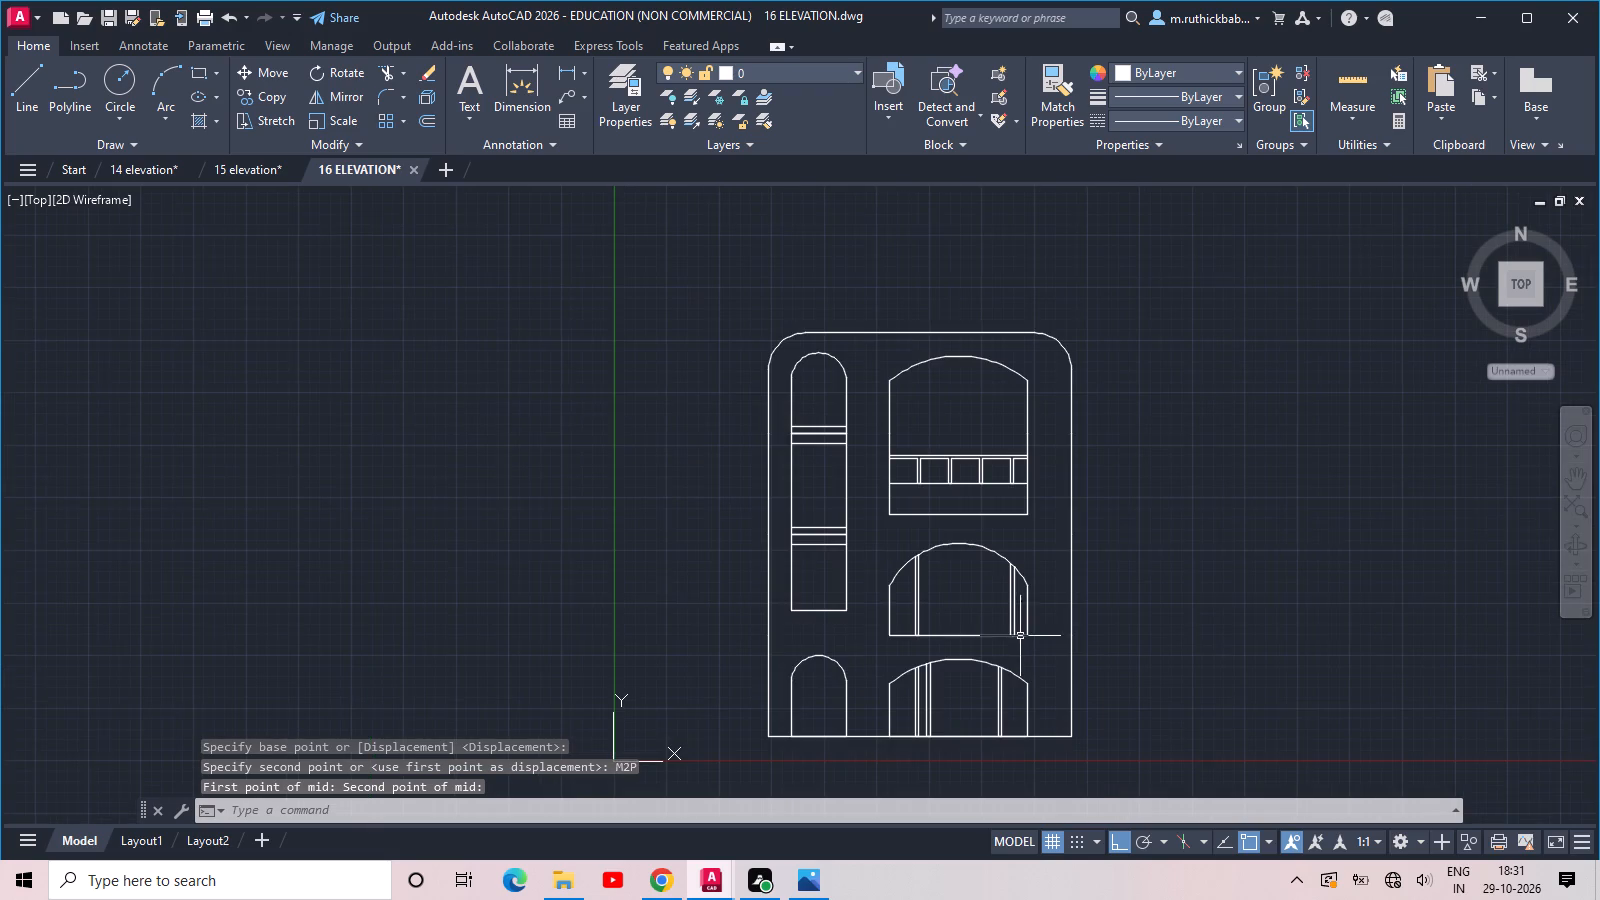
pyautogui.press('Escape')
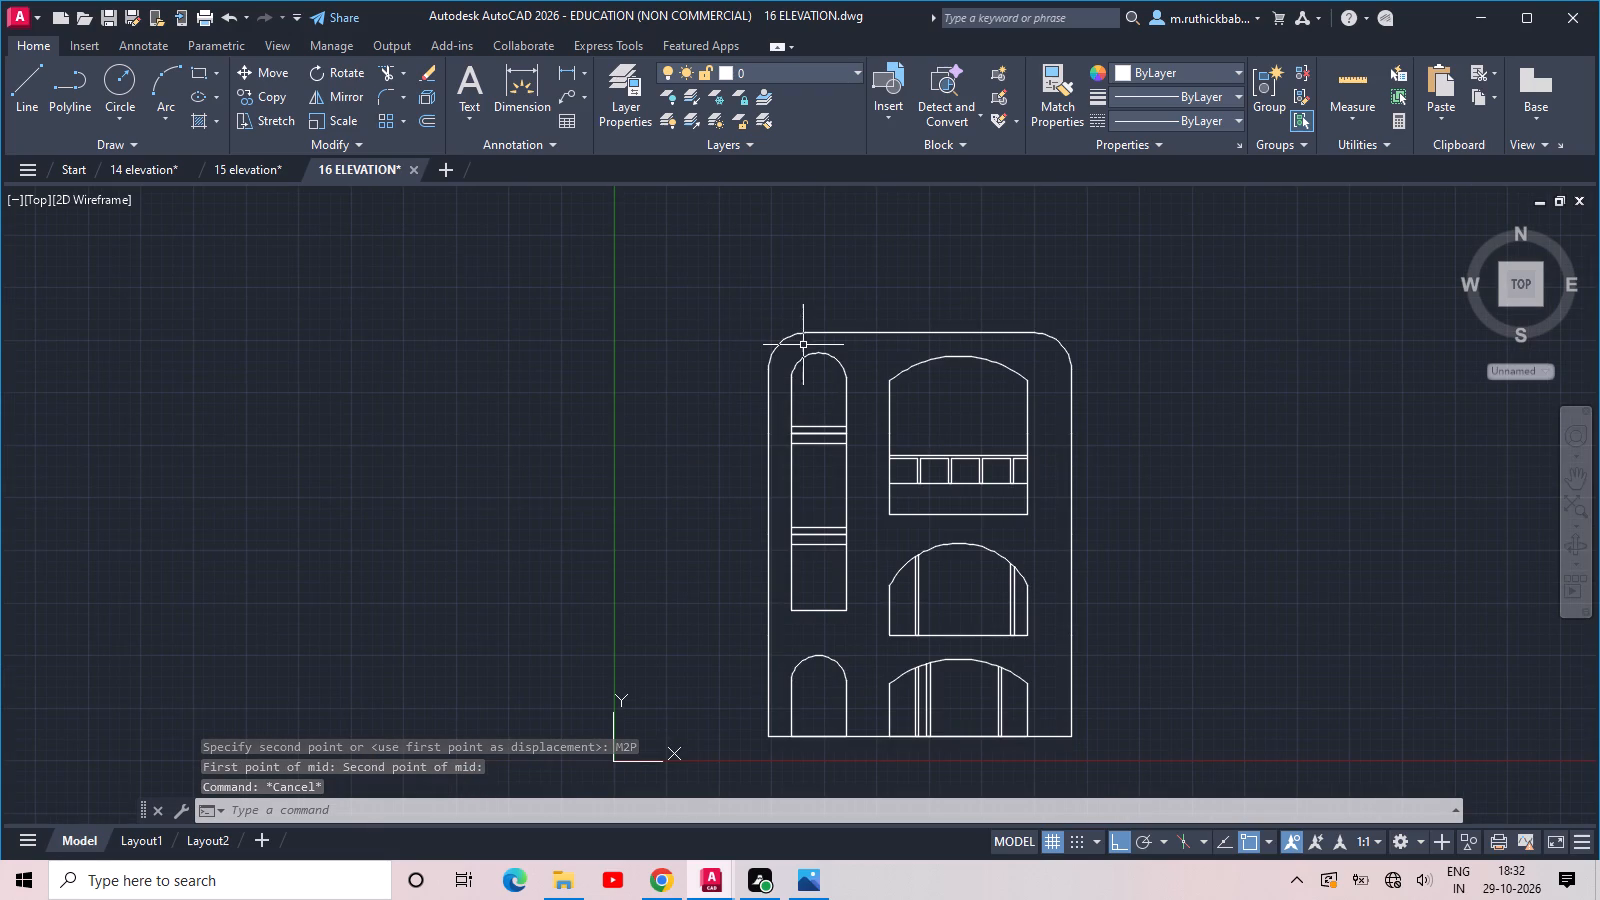
# Move the three wide openings slightly left along the base line, closer to the narrow openings.
pyautogui.click(1042, 372)
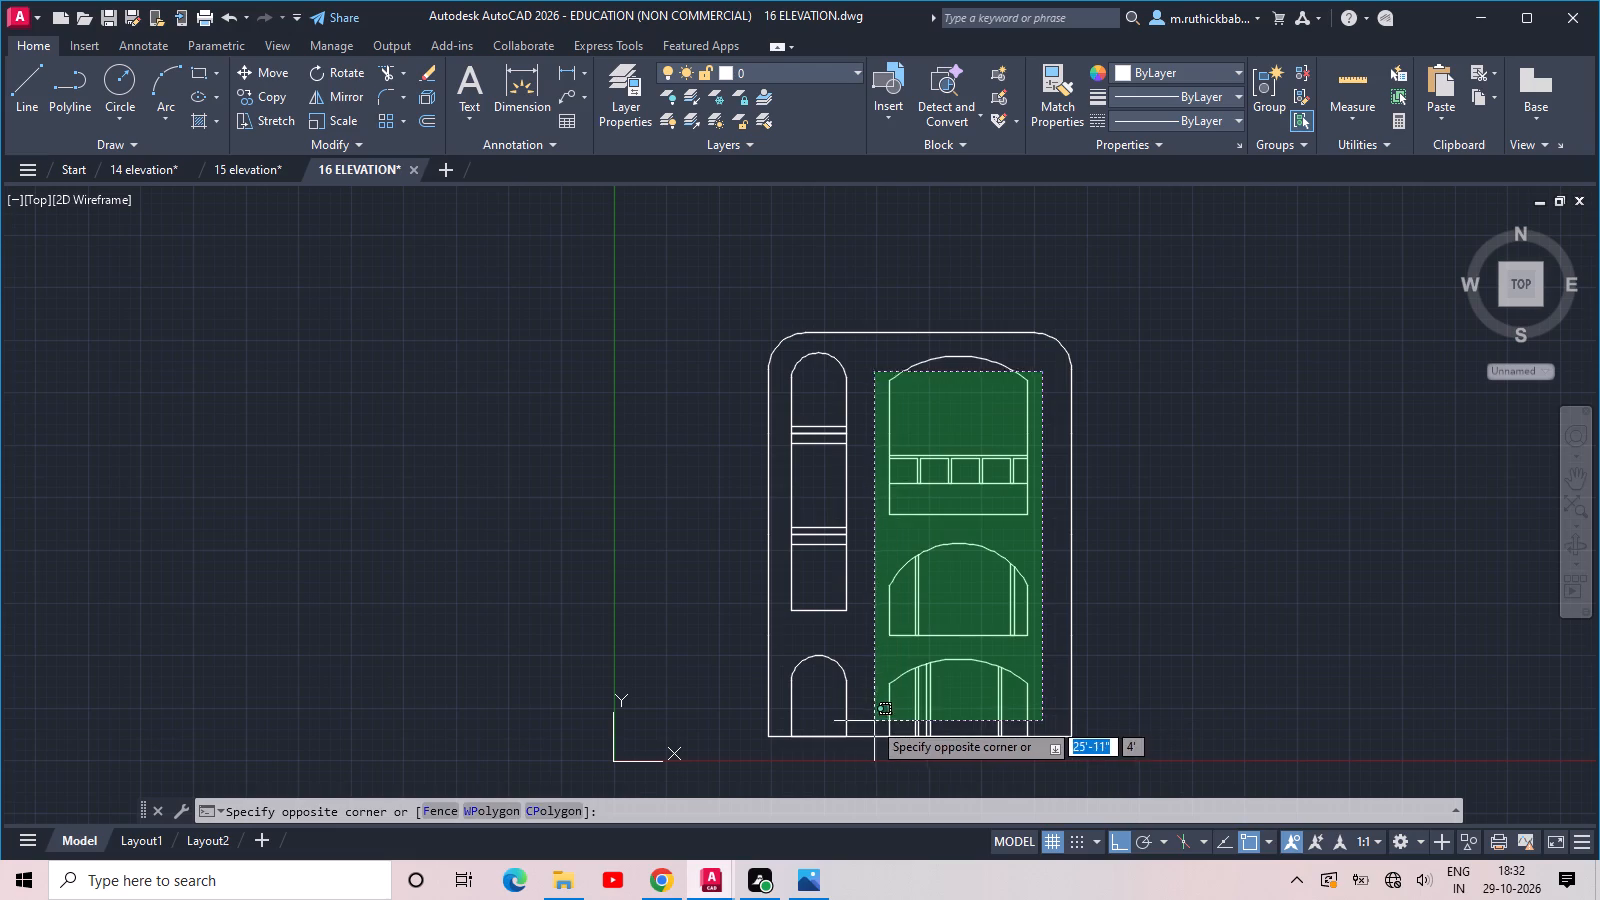
pyautogui.click(868, 721)
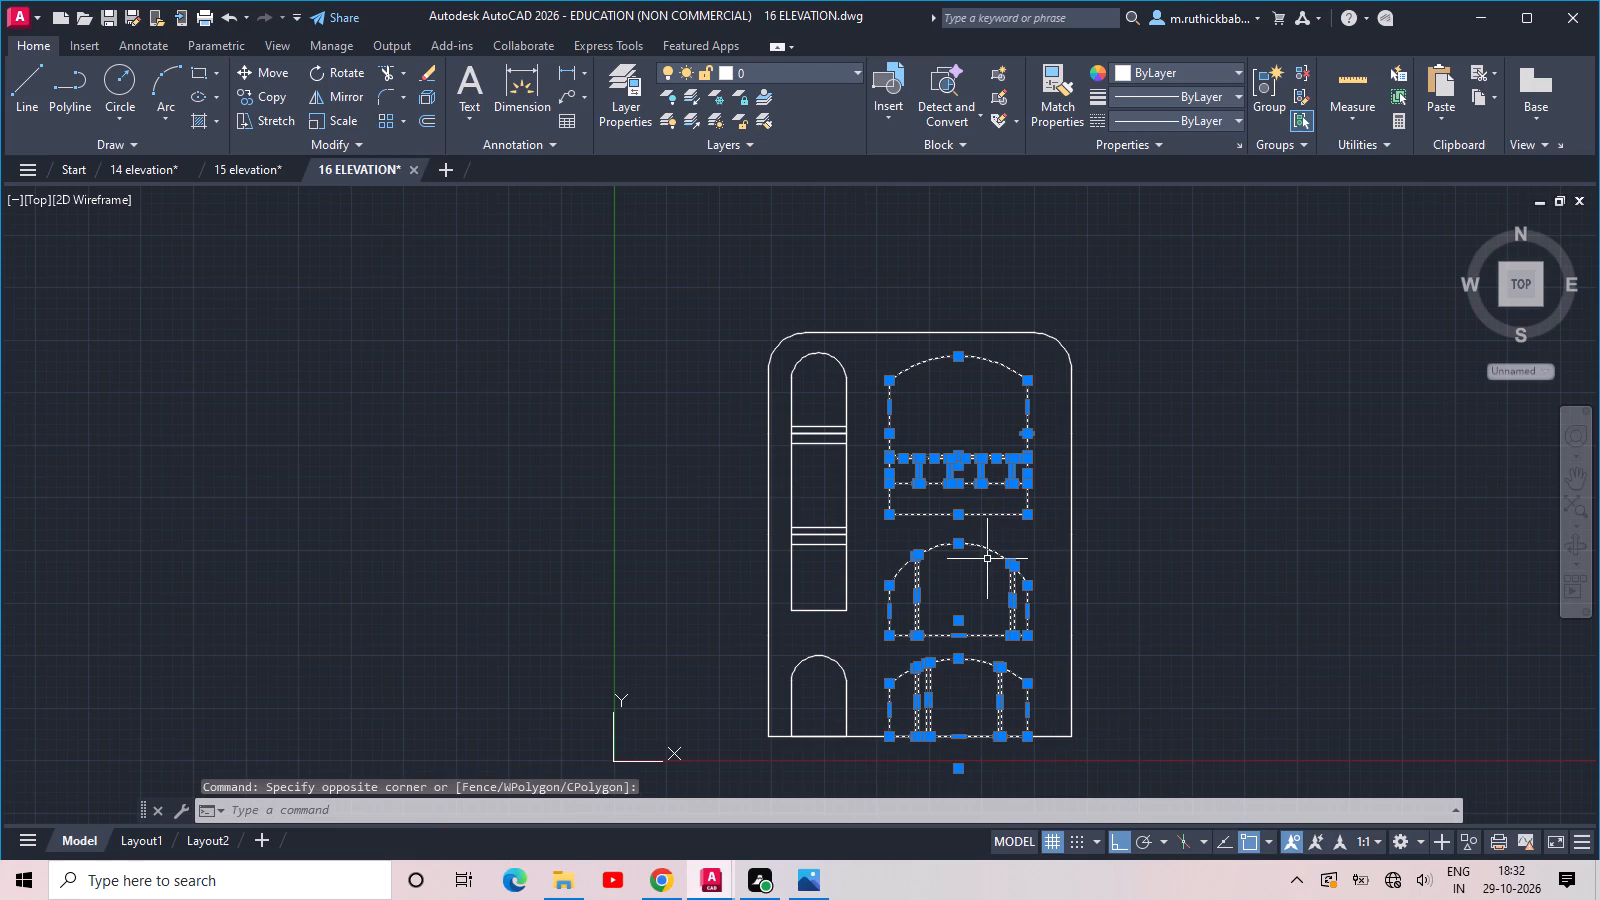
pyautogui.write('MOV')
pyautogui.press('space')
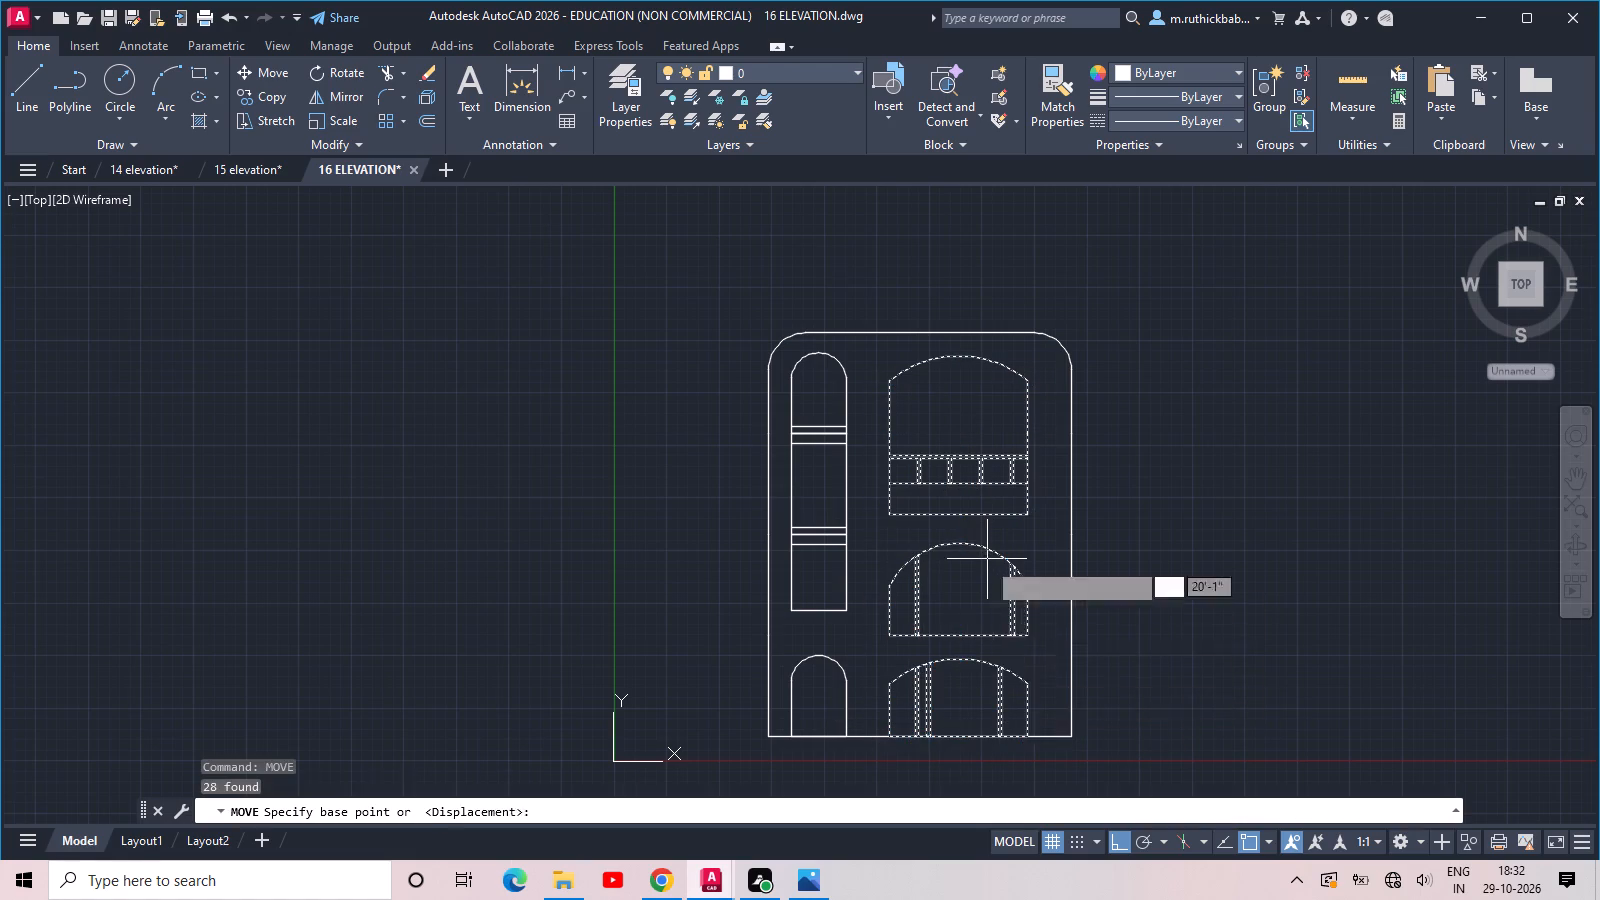
pyautogui.scroll(1, 896, 747)
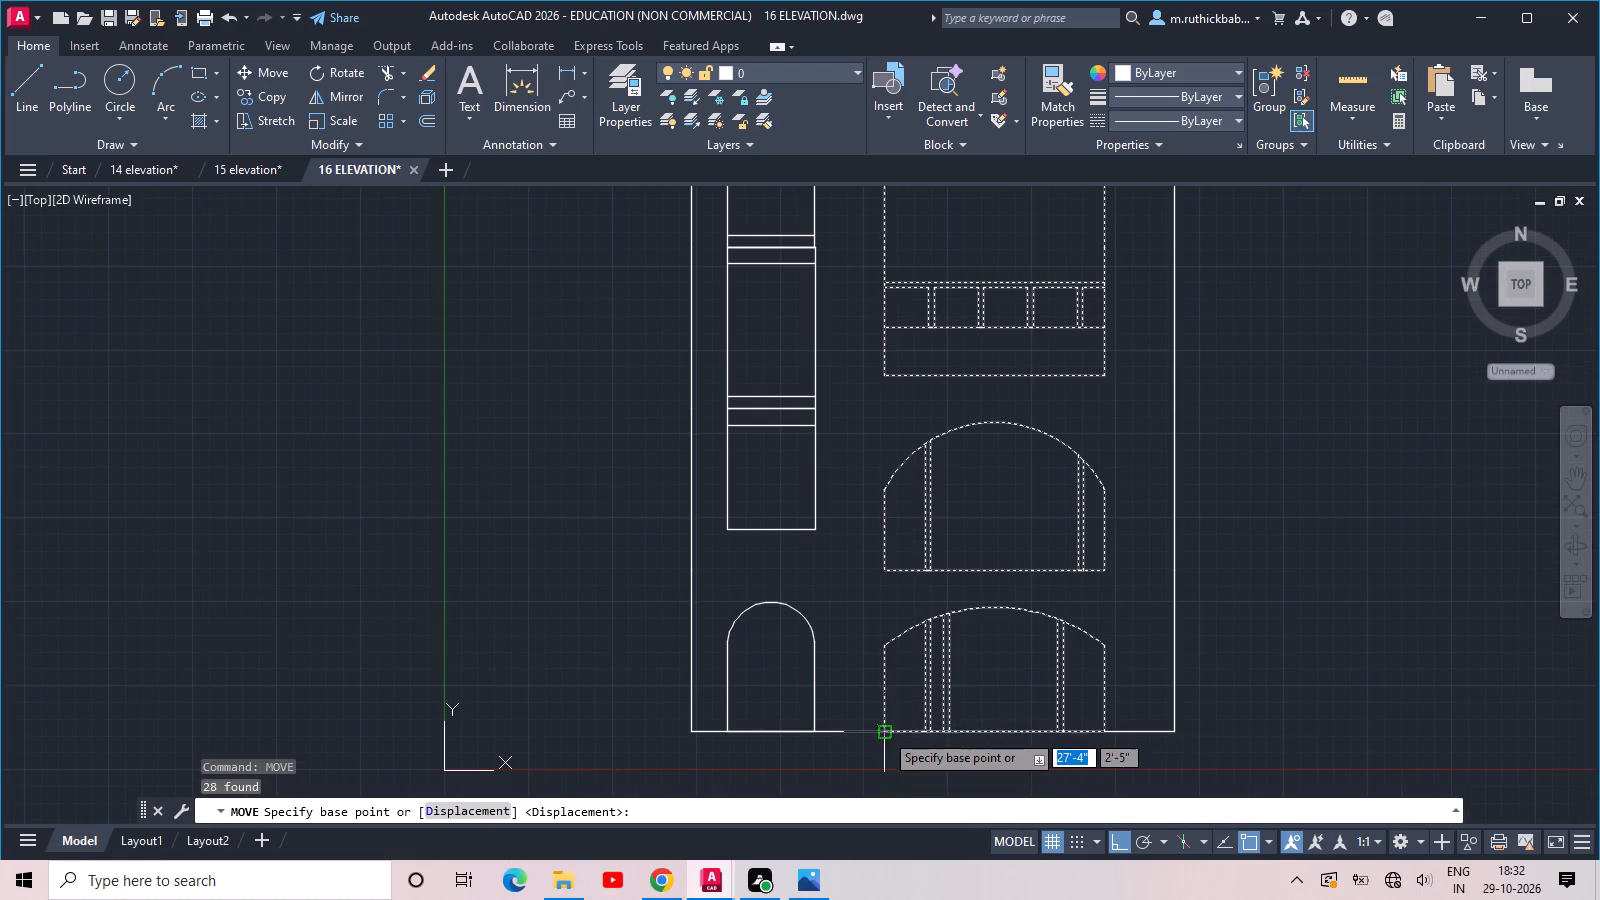
pyautogui.click(884, 732)
pyautogui.click(861, 730)
pyautogui.scroll(-1, 967, 669)
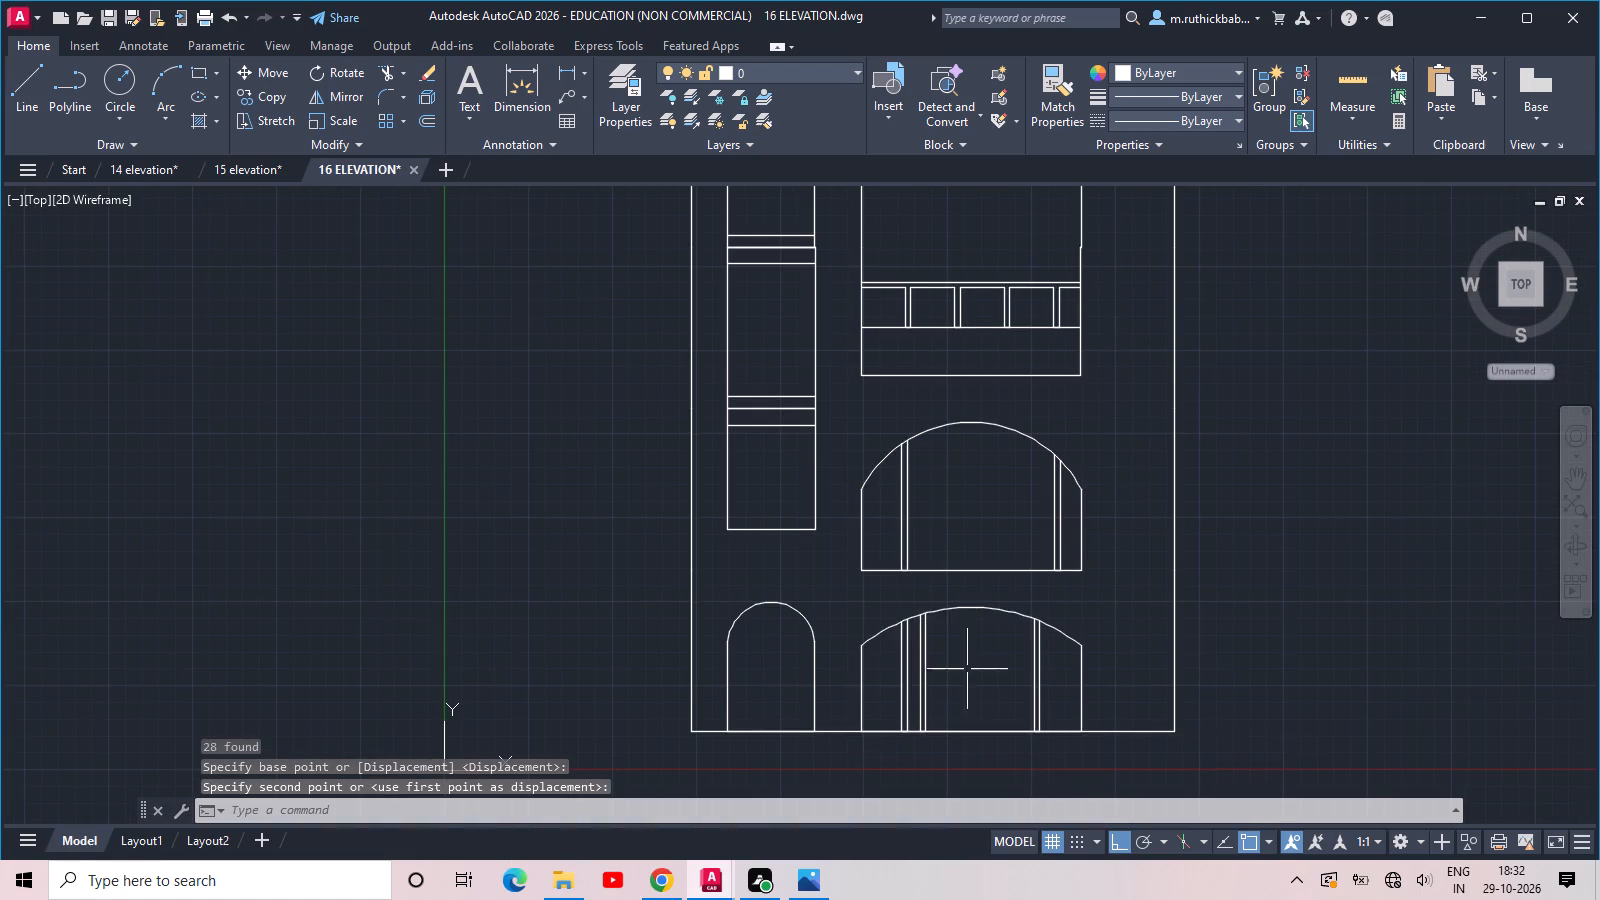
pyautogui.press('Escape')
# Join the facade's right edge segments and its rounded top-right corner into one object.
pyautogui.moveTo(1125, 339); pyautogui.dragTo(1111, 360)
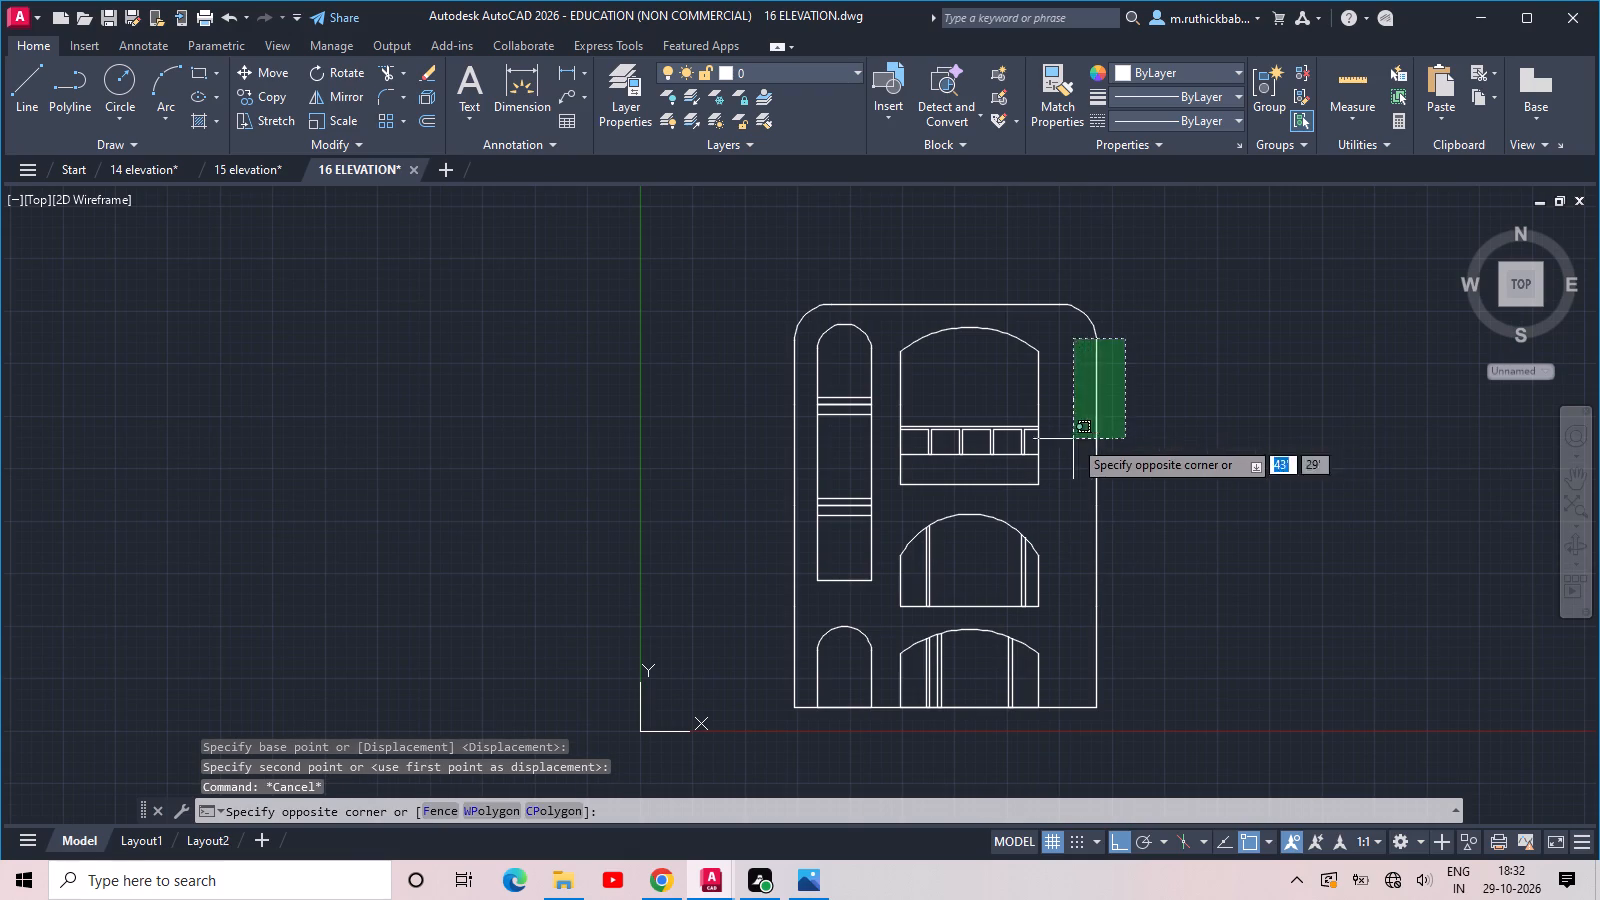
pyautogui.click(1073, 439)
pyautogui.click(1108, 539)
pyautogui.click(1078, 588)
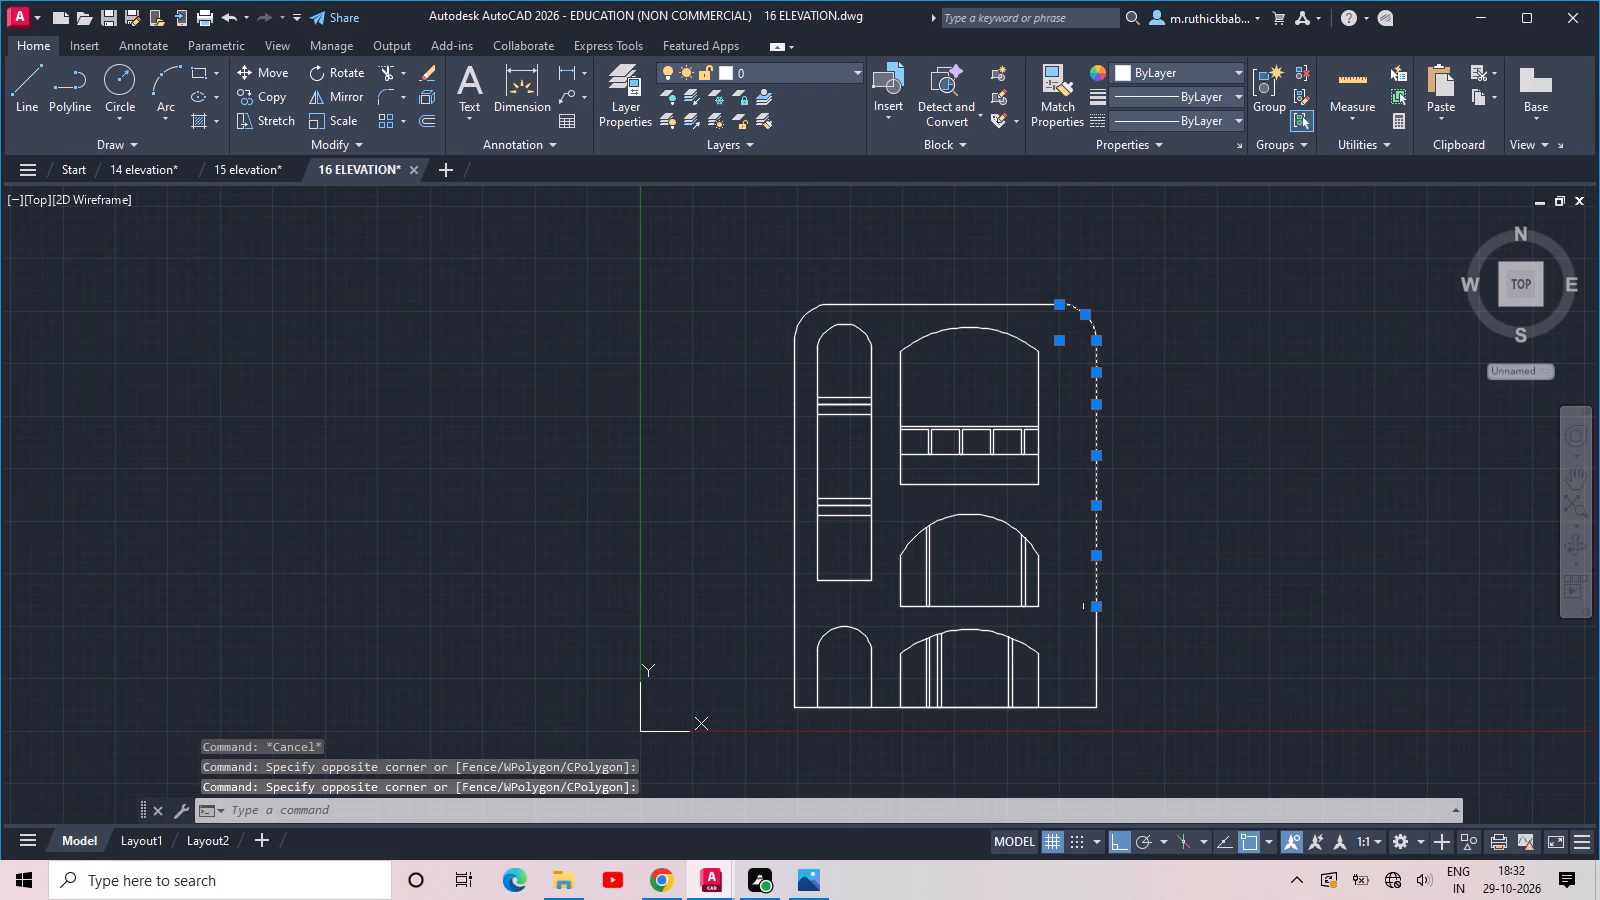
pyautogui.click(1102, 632)
pyautogui.click(1082, 678)
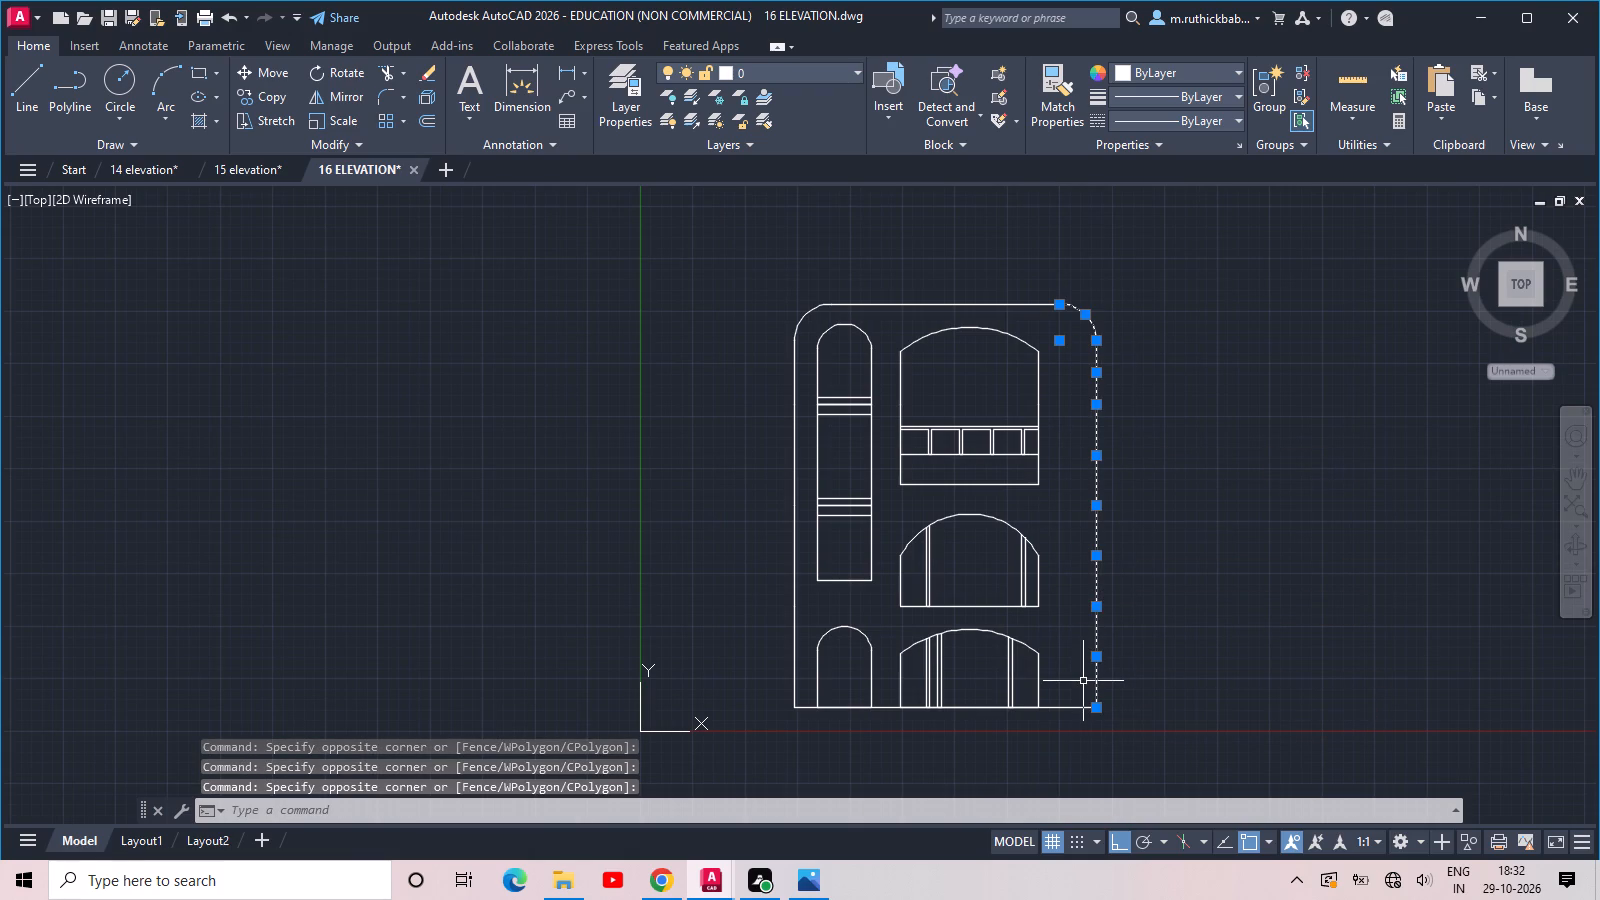
pyautogui.write('J')
pyautogui.press('space')
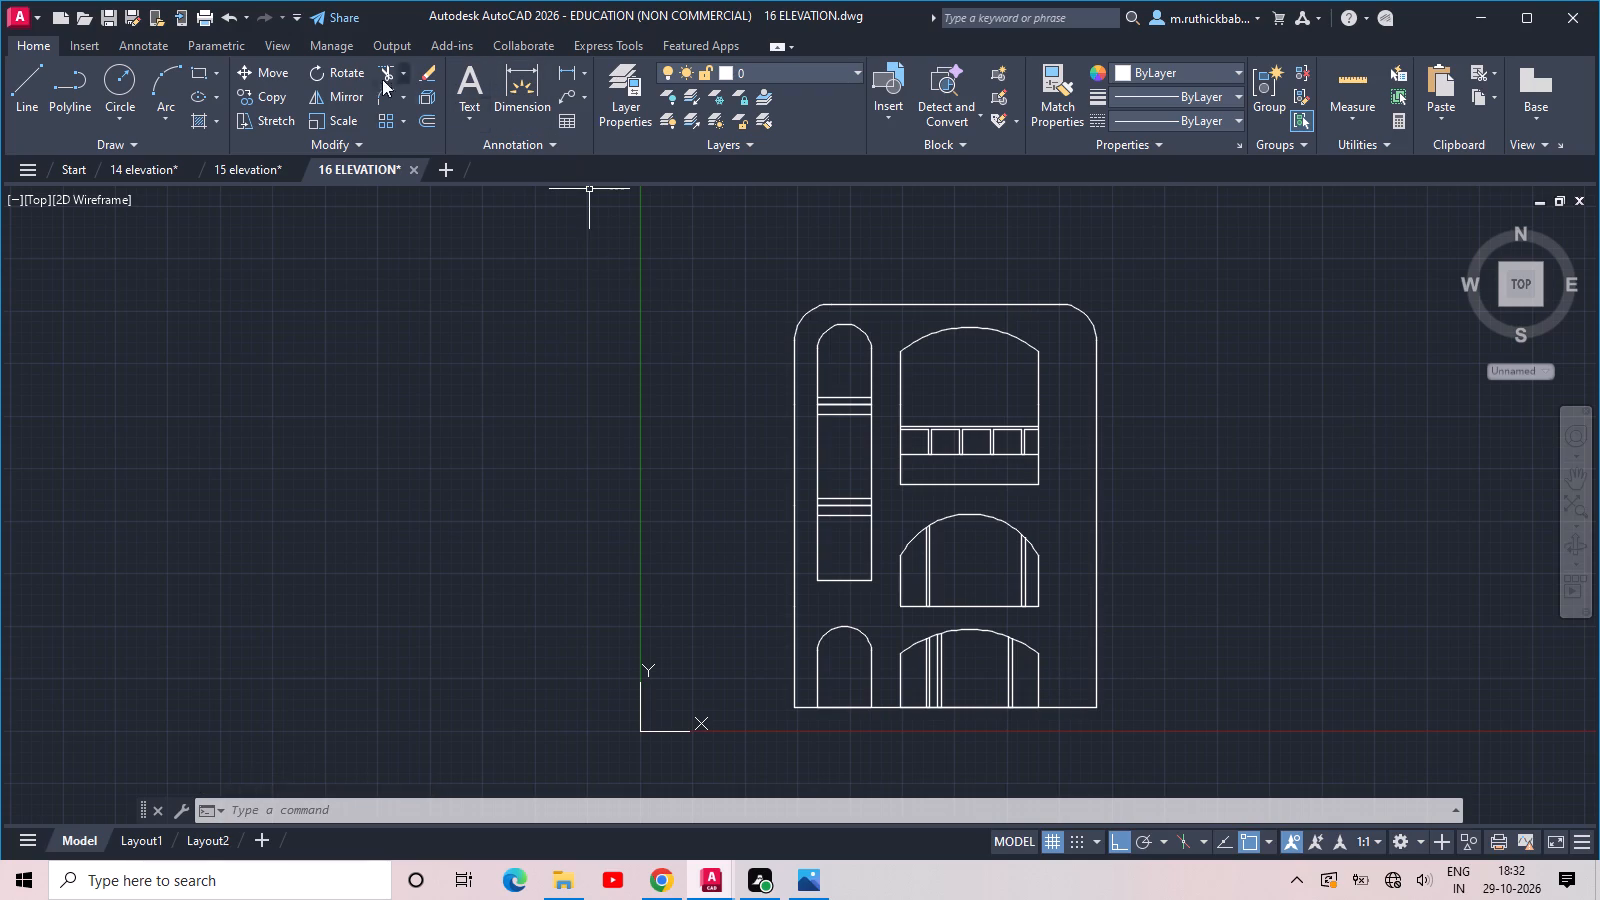
# Stretch the facade's right side inward by about 2'-5", including its rounded top corner.
pyautogui.click(255, 116)
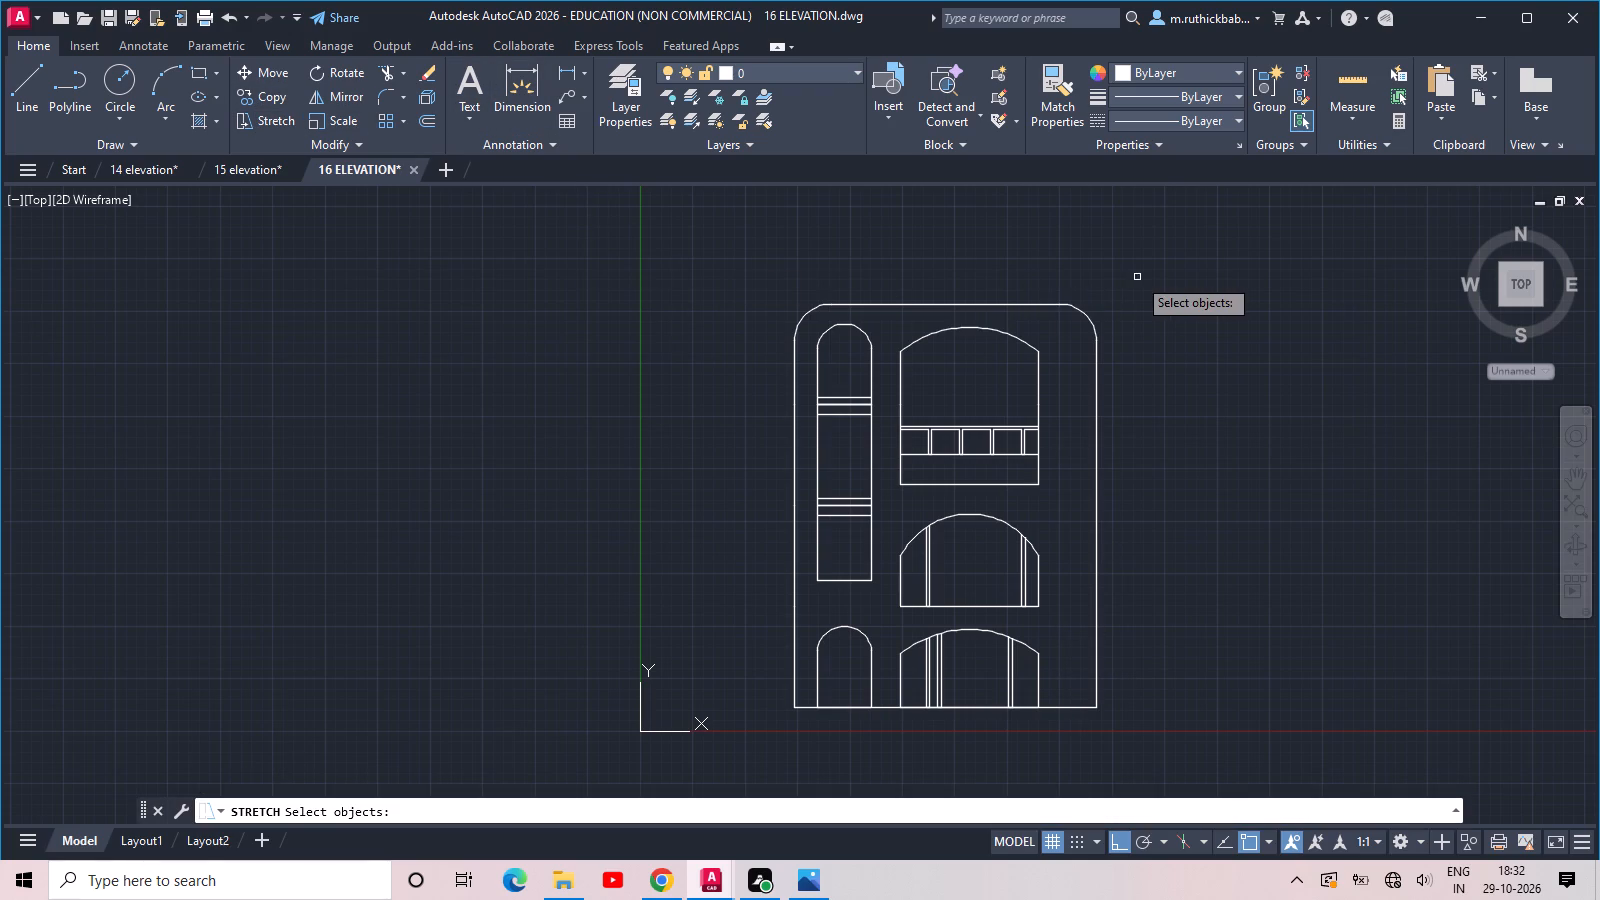
pyautogui.click(1145, 263)
pyautogui.click(1058, 727)
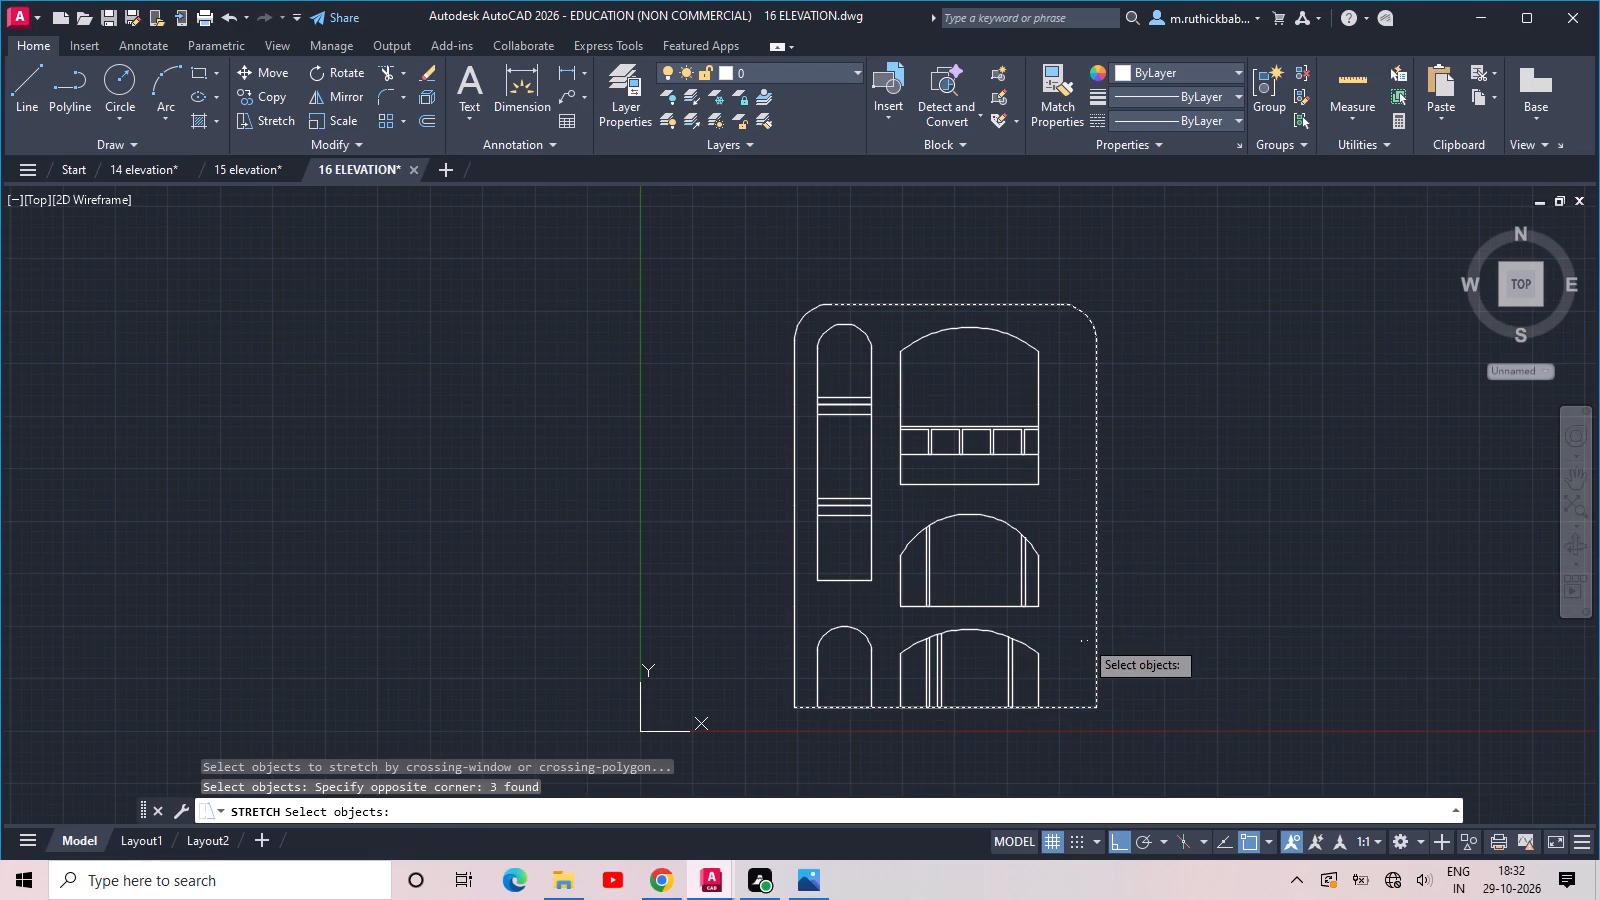
pyautogui.press('space')
pyautogui.click(1095, 491)
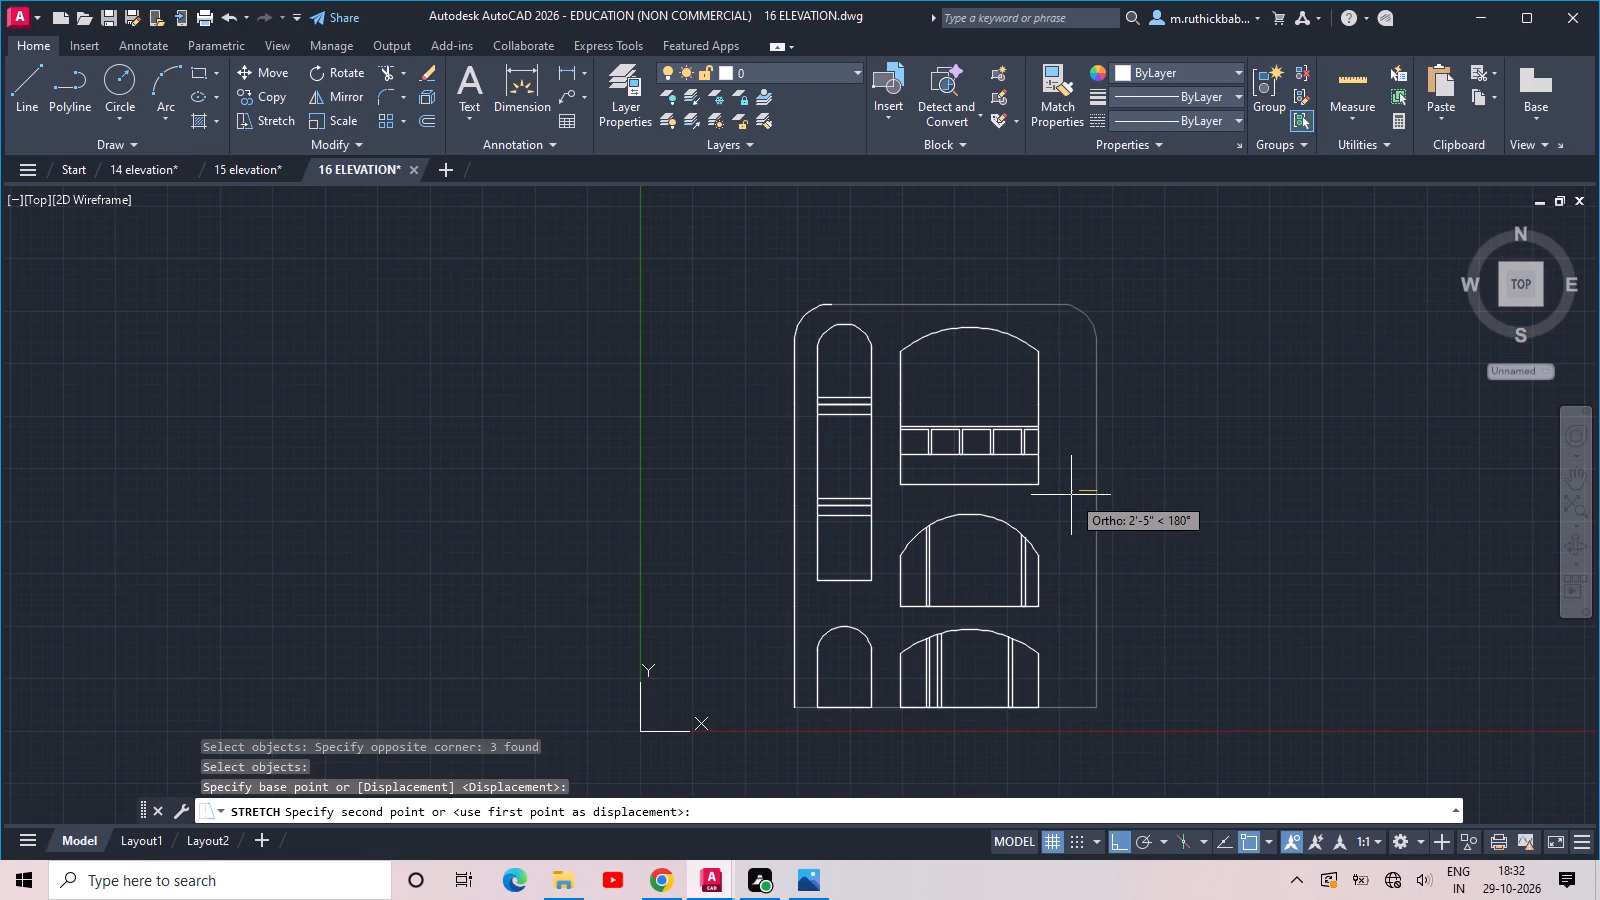
pyautogui.click(1071, 495)
# Draw a thin horizontal rectangle about 13'-7" wide across the ground-floor wide opening, just below the arch's spring points.
pyautogui.scroll(1, 835, 508)
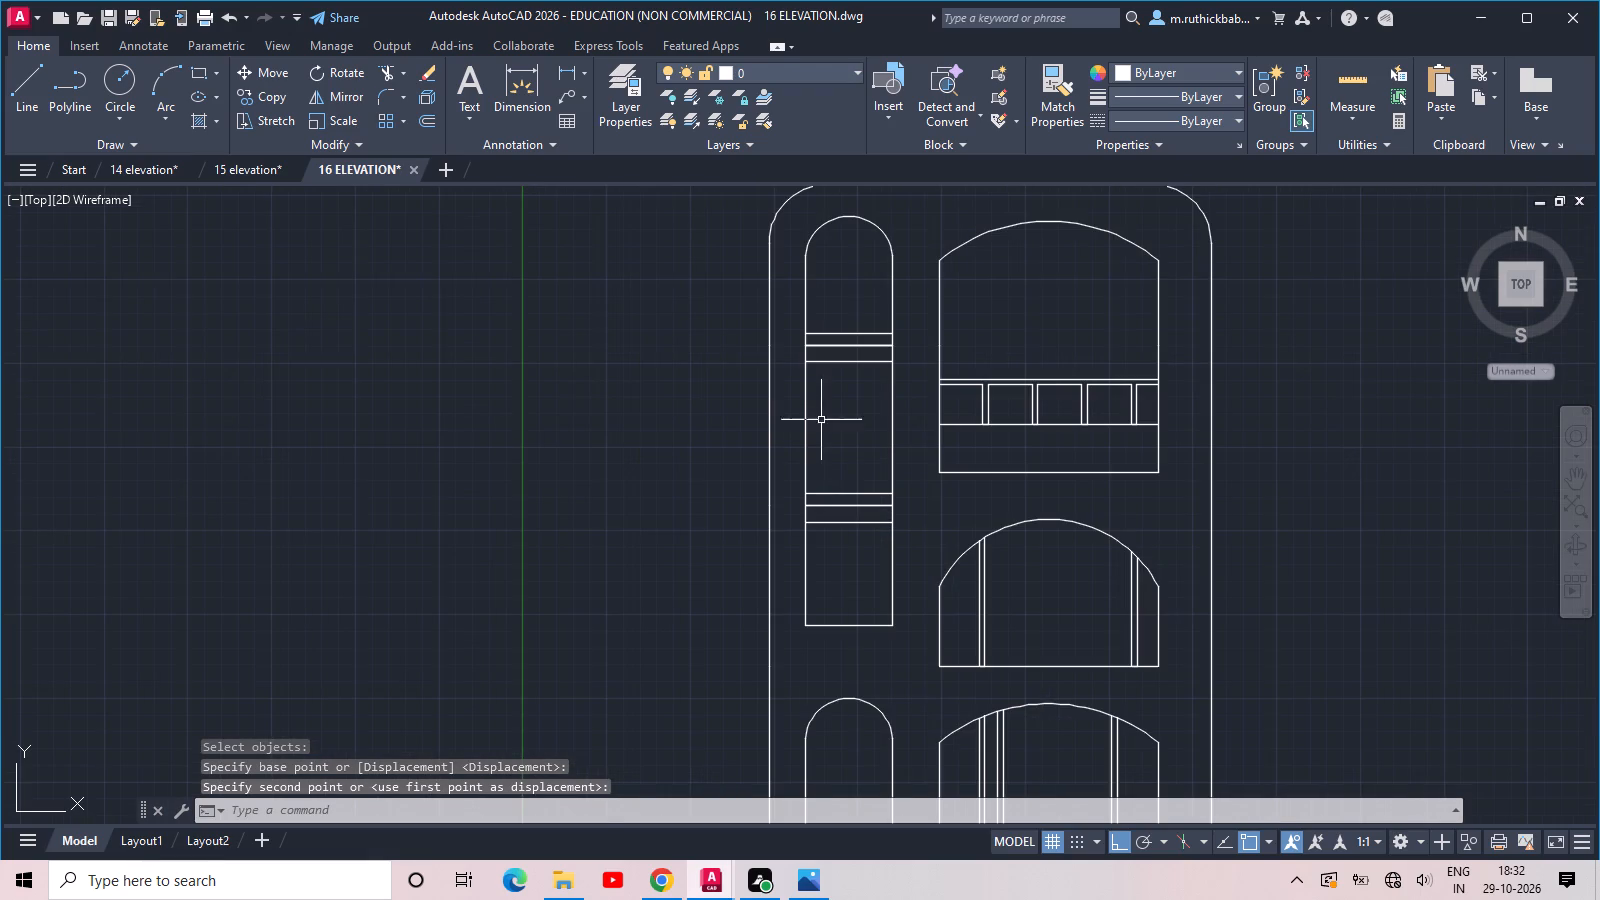
pyautogui.scroll(-2, 833, 413)
pyautogui.scroll(2, 853, 609)
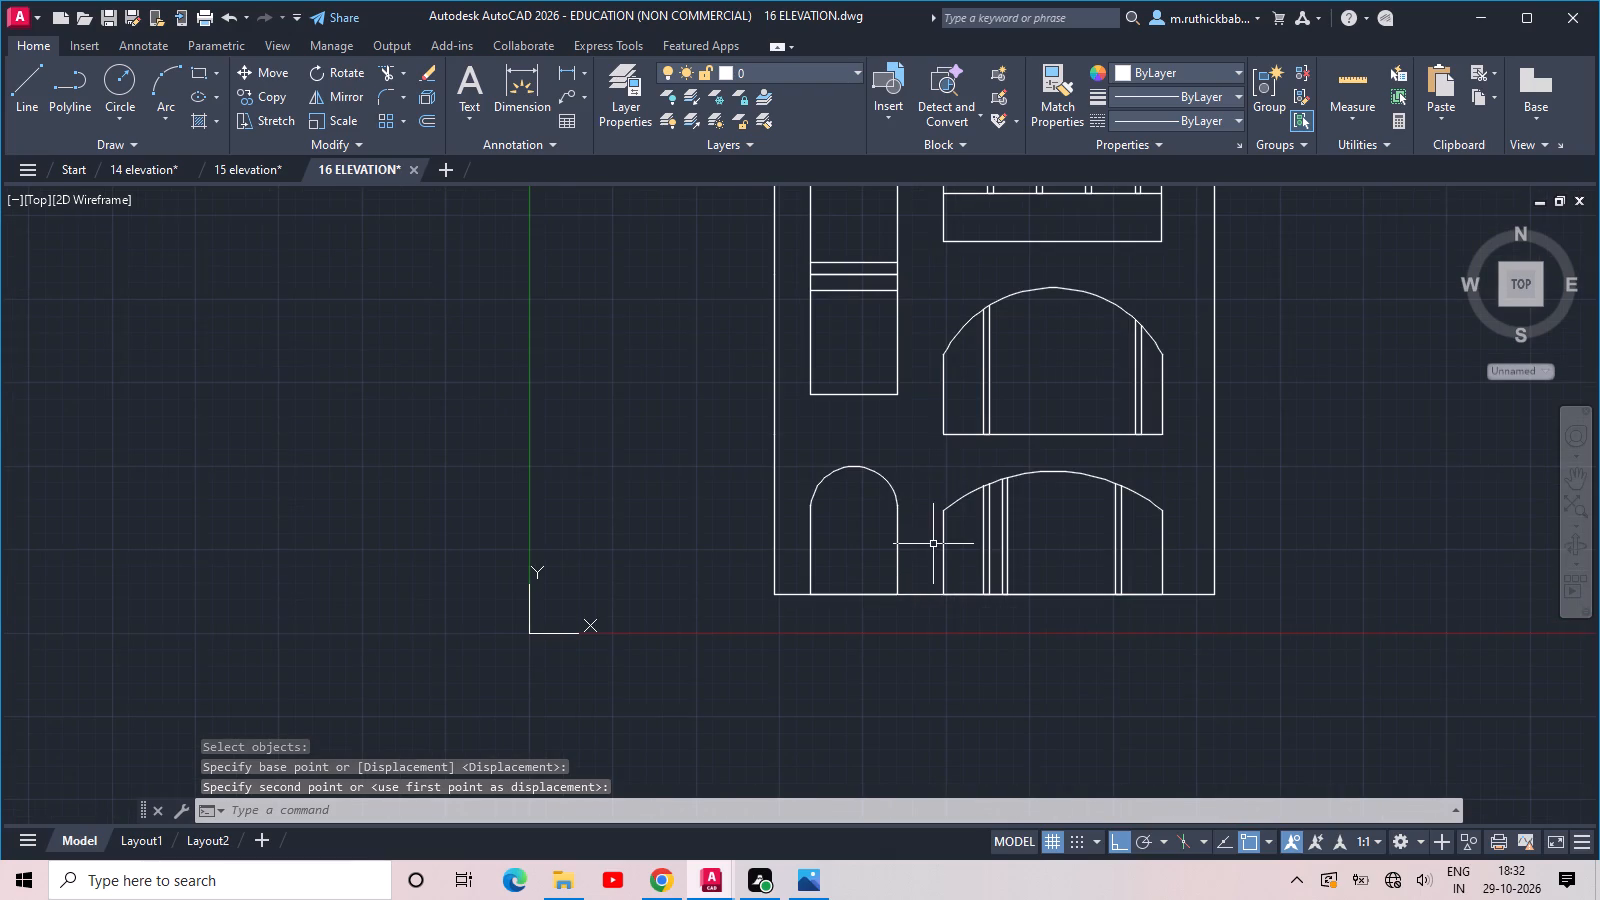
pyautogui.write('REC')
pyautogui.press('space')
pyautogui.scroll(3, 948, 539)
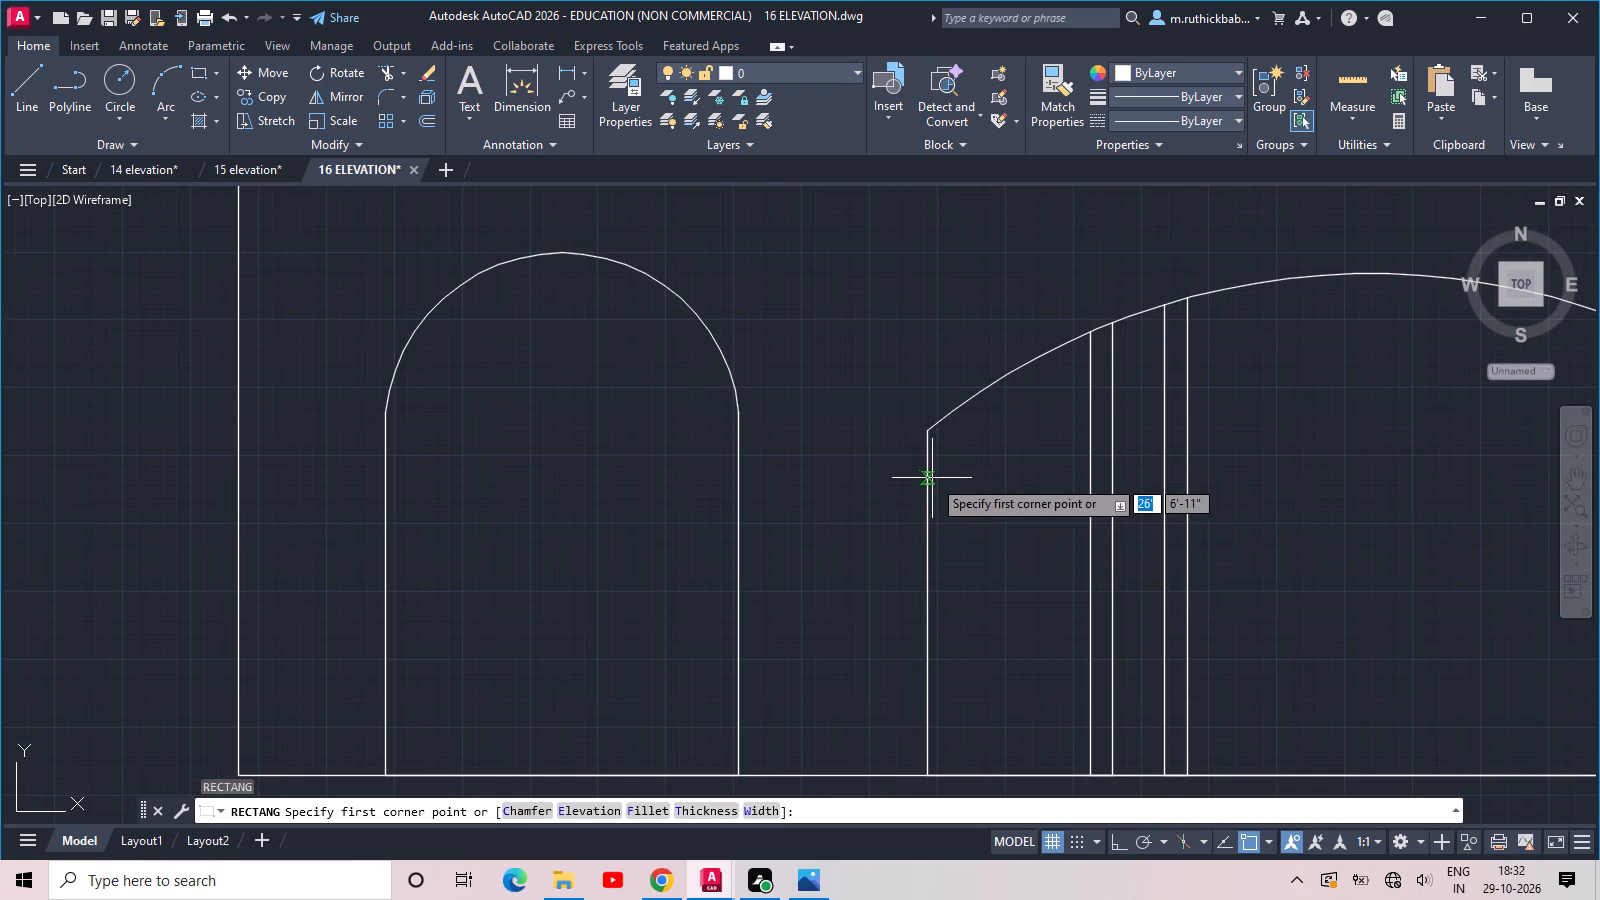
pyautogui.click(927, 479)
pyautogui.moveTo(1097, 469); pyautogui.dragTo(585, 553, button='middle')
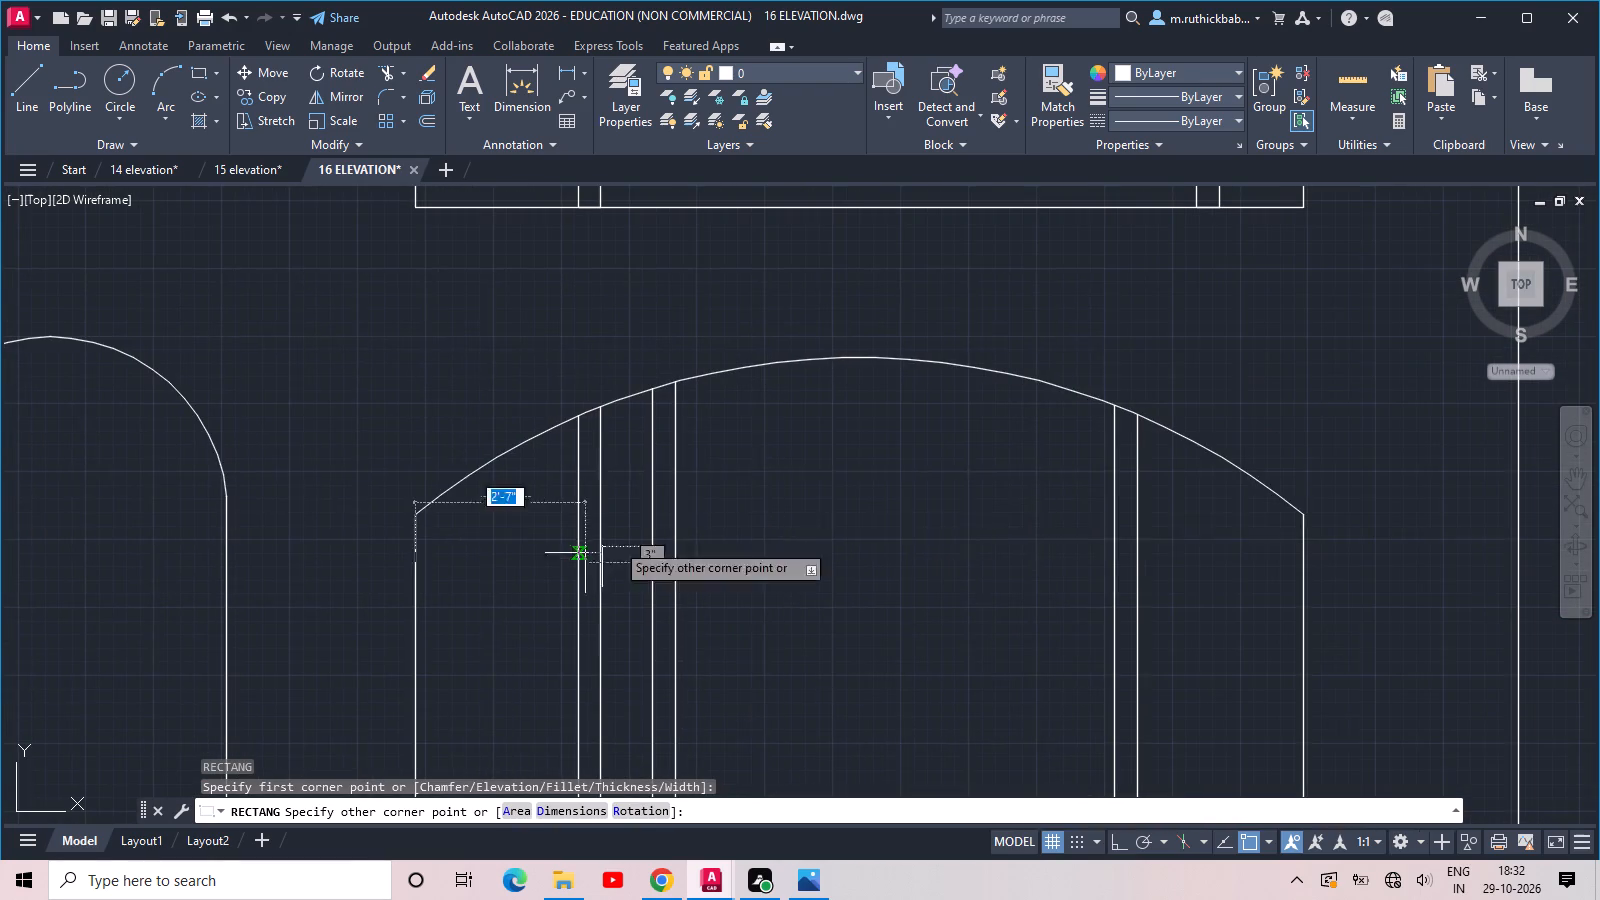
pyautogui.click(1302, 545)
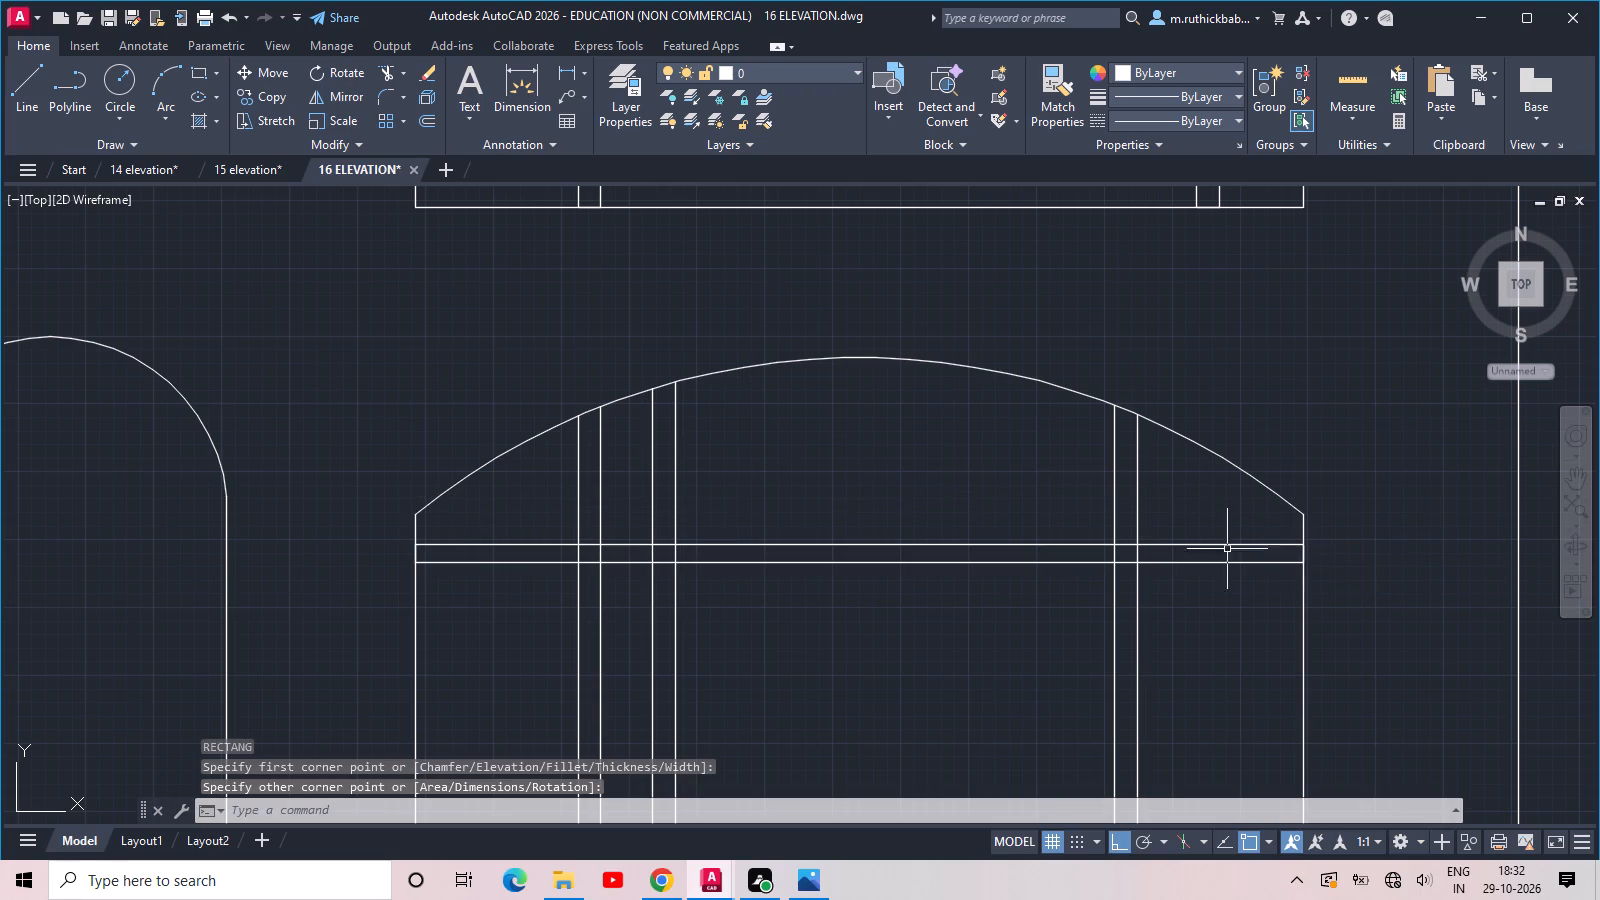
# Trim the overlapping lines where the horizontal bar crosses the three vertical bars in the ground-floor wide opening.
pyautogui.write('TR')
pyautogui.press('space')
pyautogui.press('space')
pyautogui.scroll(1, 597, 547)
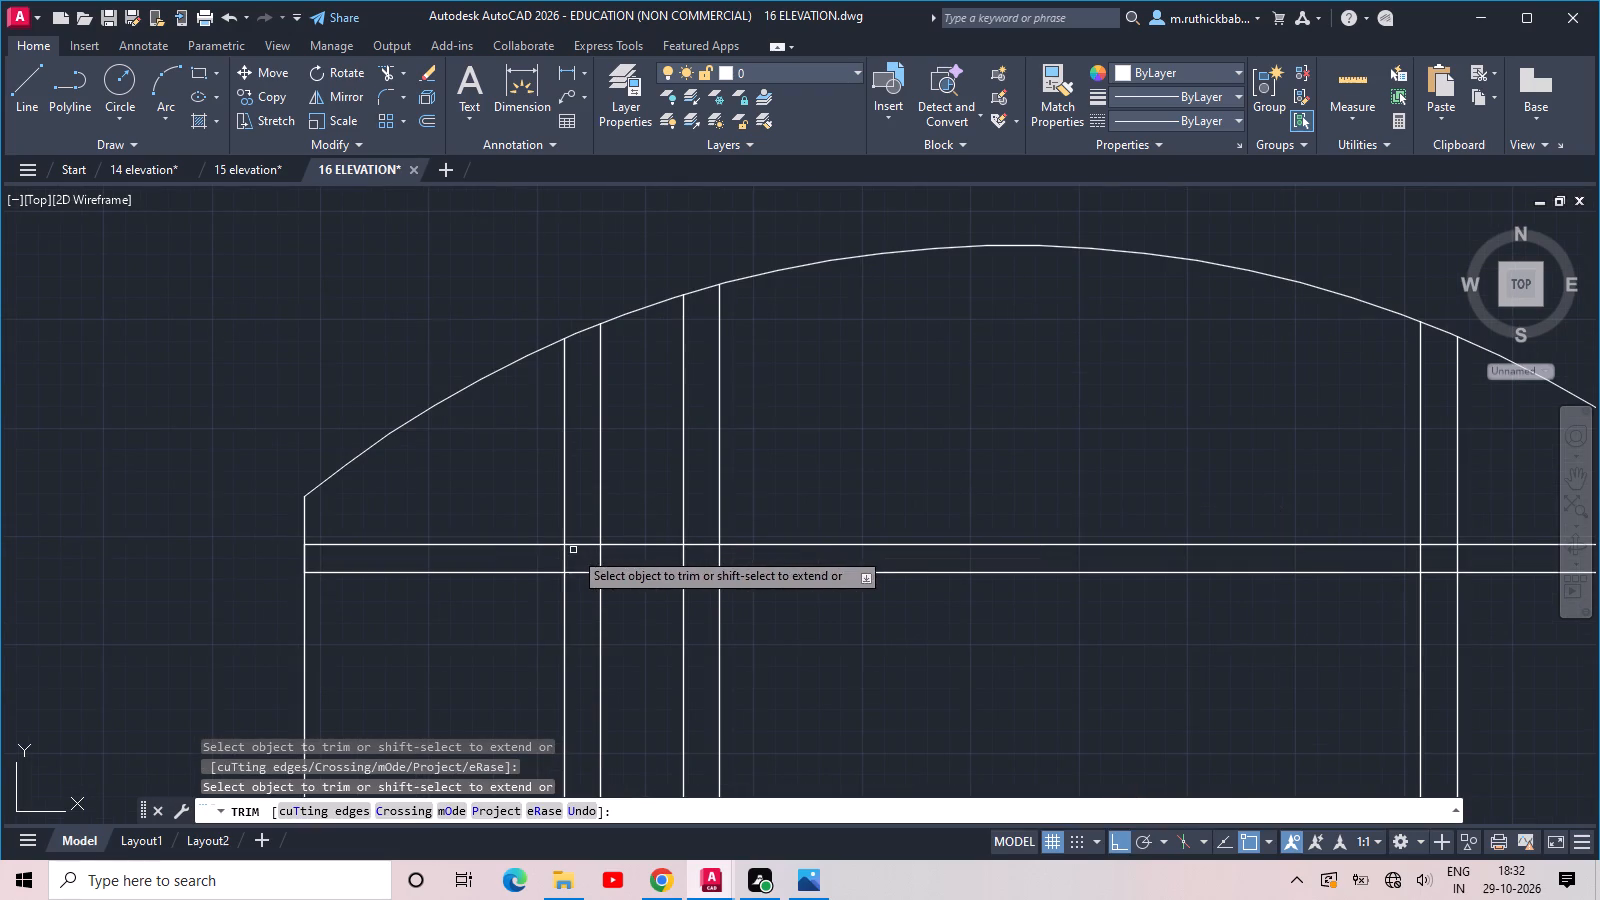
pyautogui.click(543, 554)
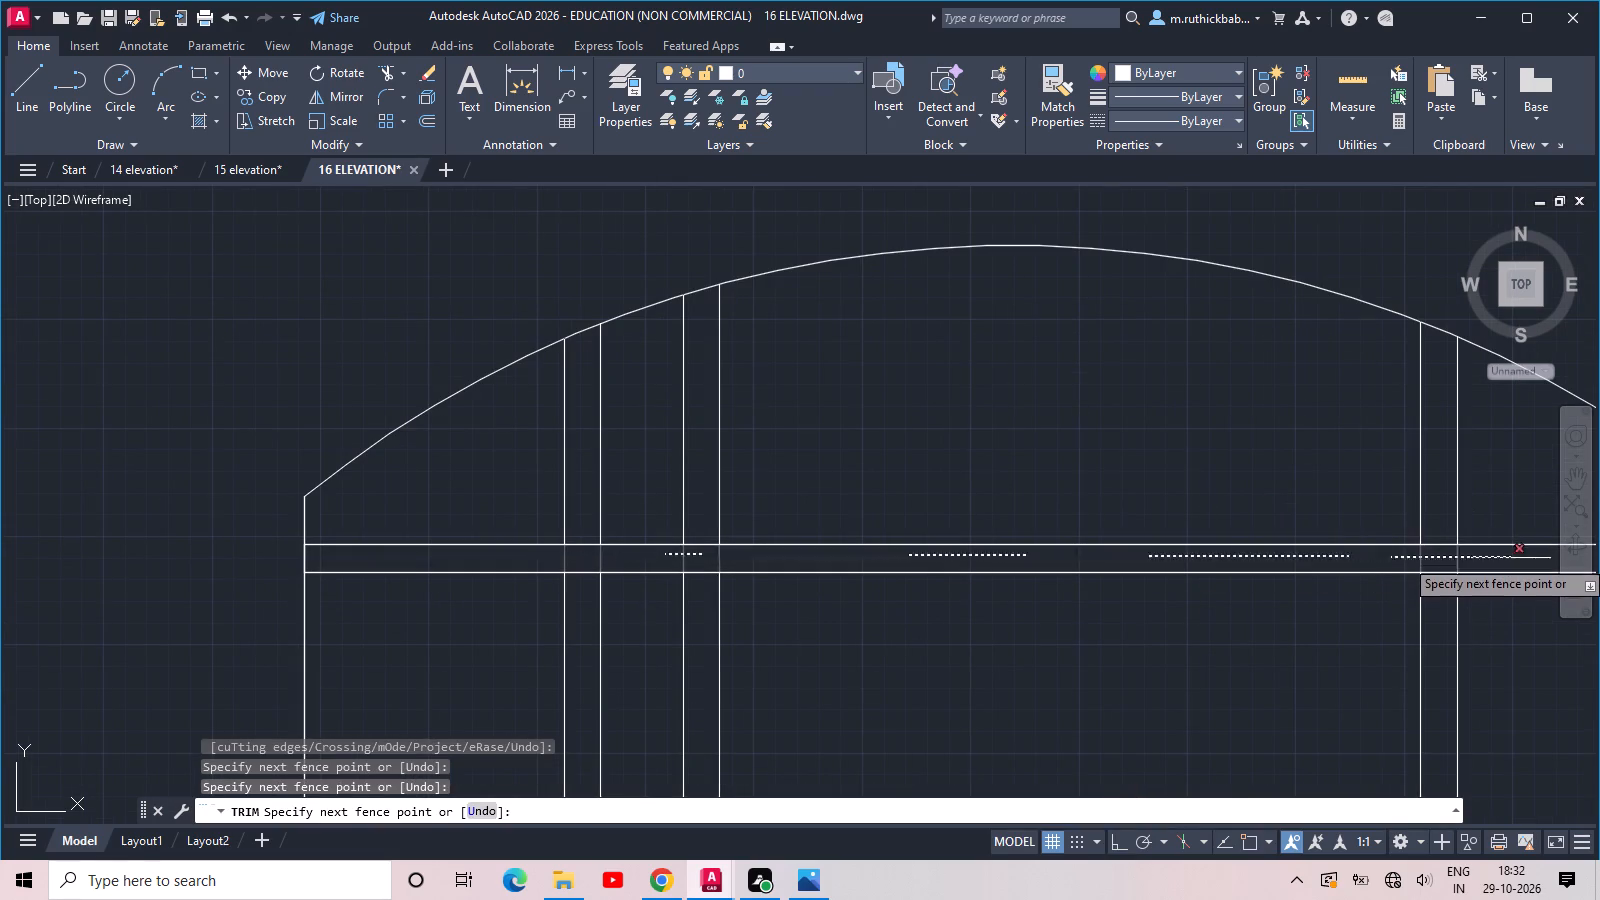
pyautogui.click(1508, 566)
pyautogui.click(1439, 528)
pyautogui.click(1451, 601)
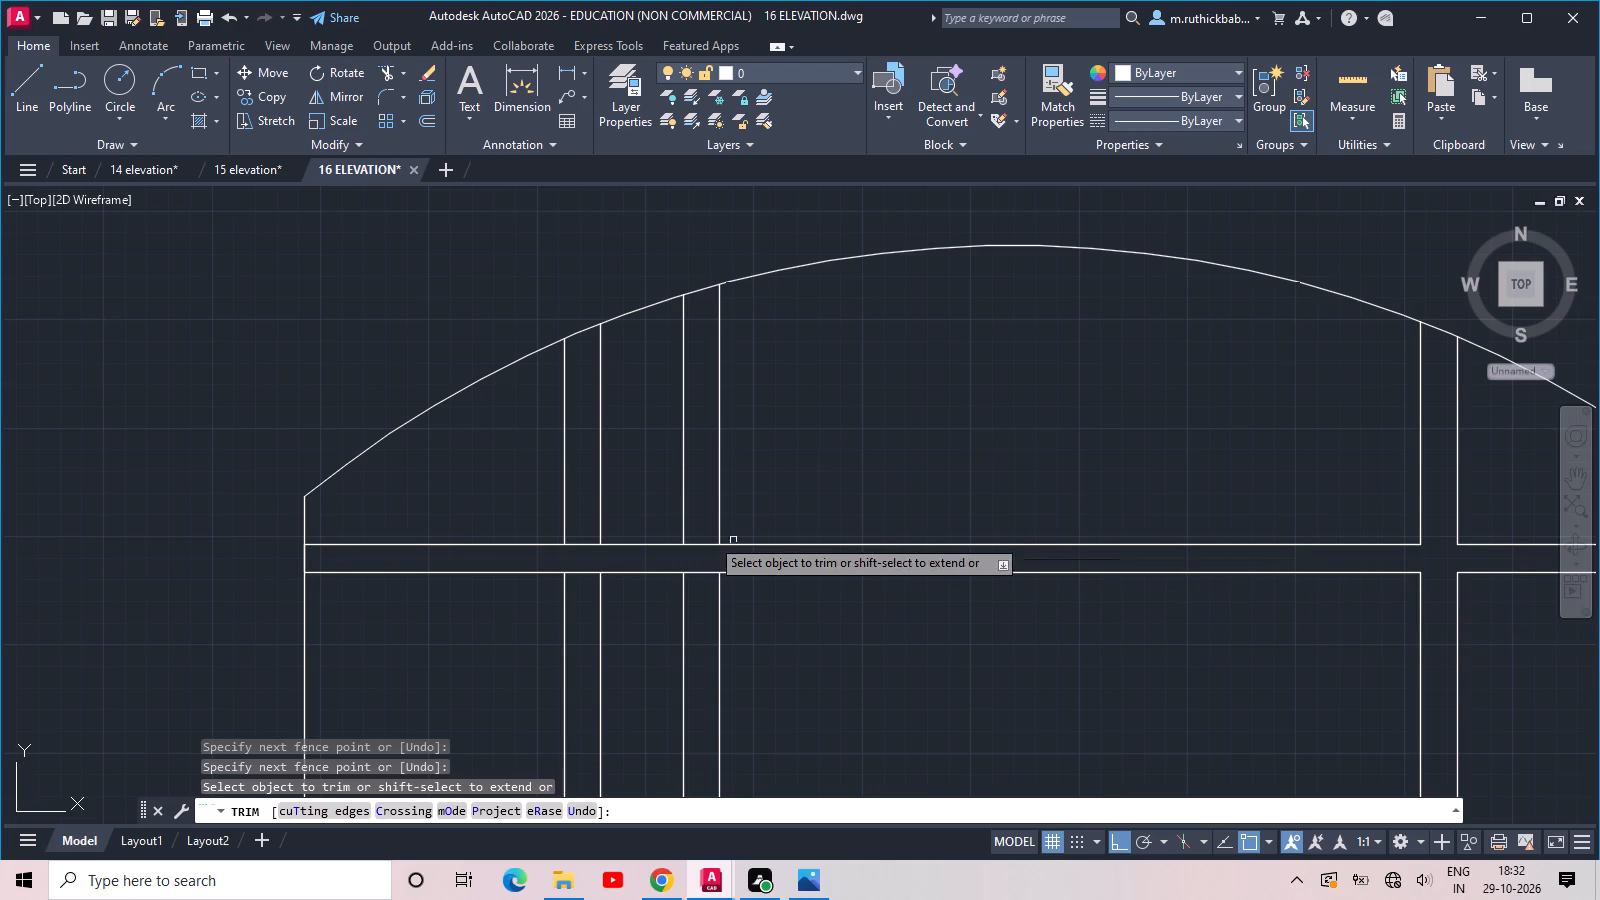
pyautogui.click(706, 523)
pyautogui.click(695, 601)
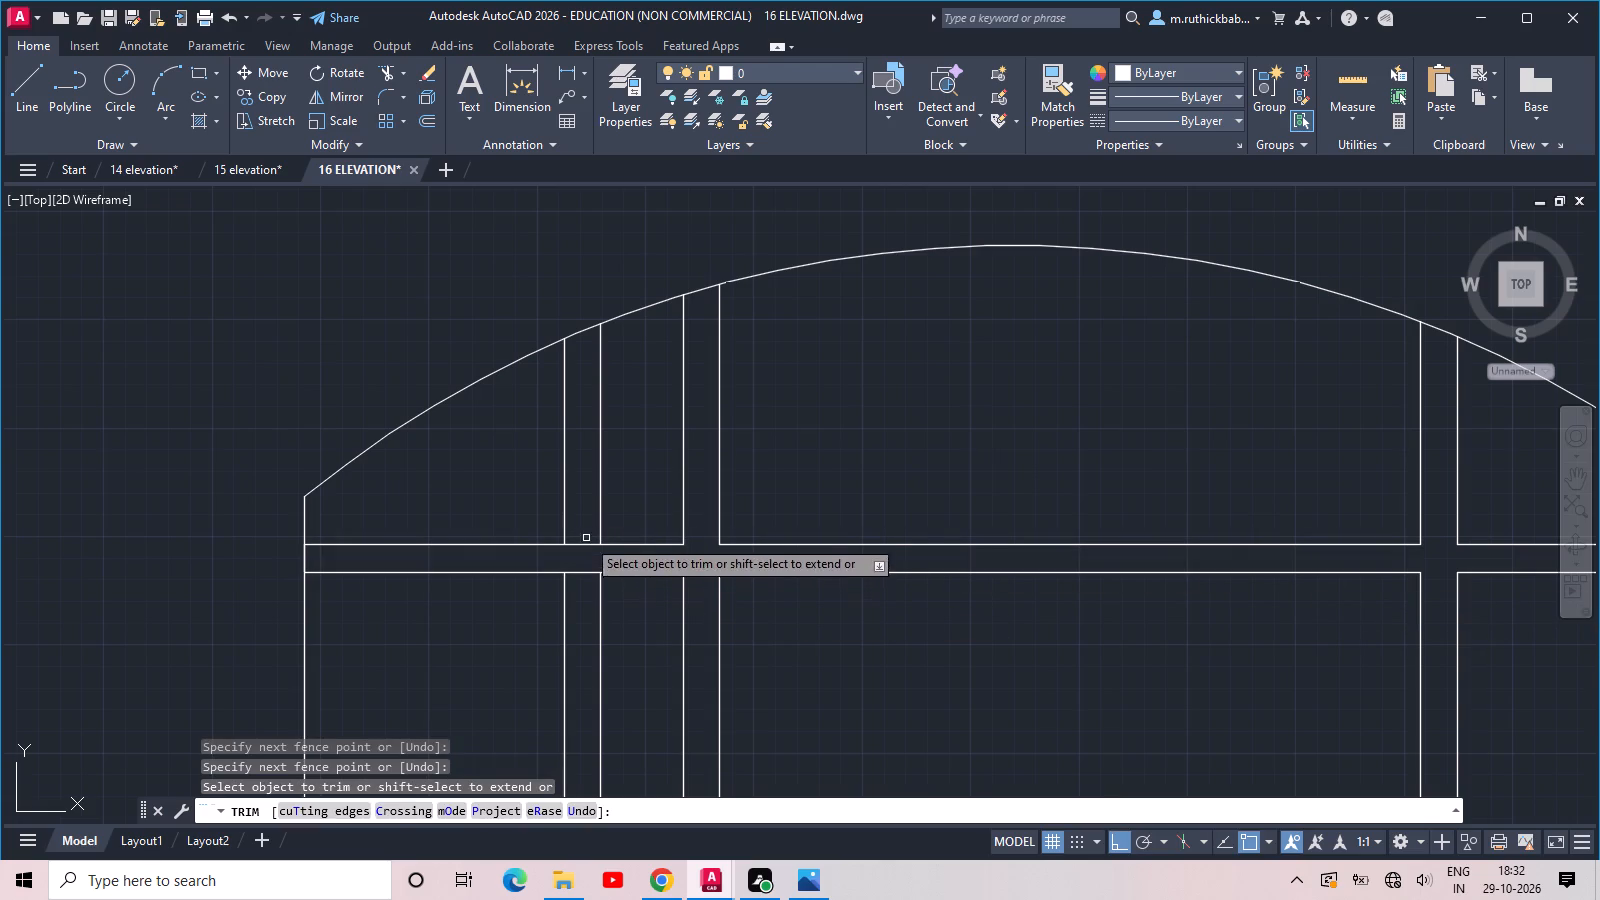
pyautogui.click(583, 528)
pyautogui.click(581, 590)
pyautogui.scroll(-2, 584, 565)
pyautogui.moveTo(684, 512); pyautogui.dragTo(1086, 636, button='middle')
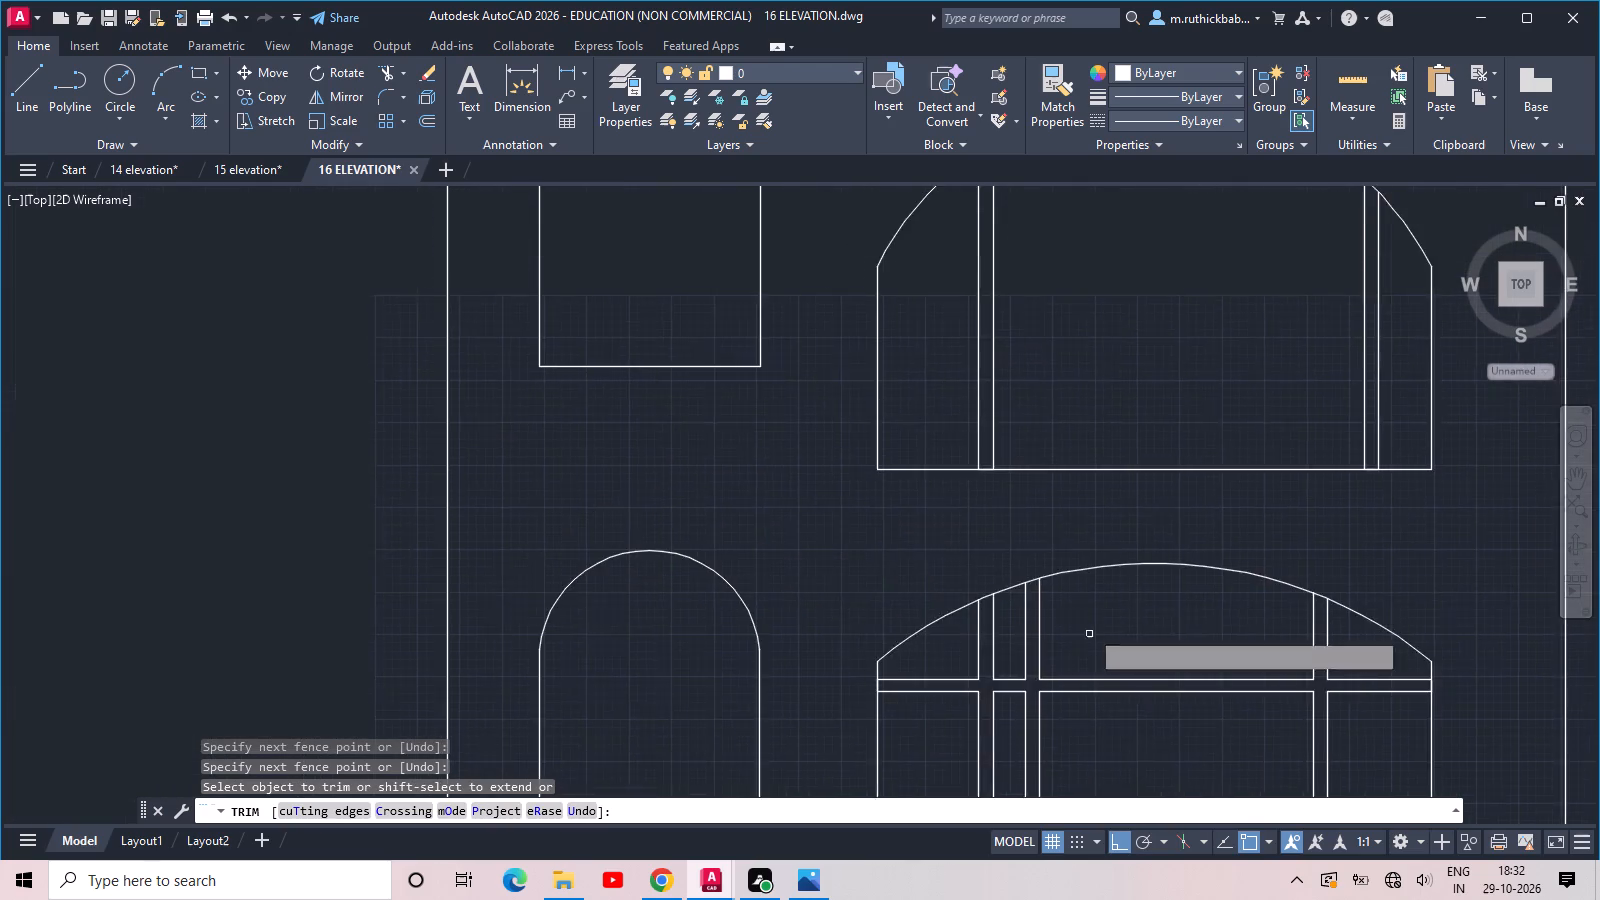
pyautogui.scroll(-1, 1091, 623)
pyautogui.press('Escape')
# Draw a thin horizontal rectangle about 13'-7" wide across the first-floor wide arched opening, just below the arch's spring points.
pyautogui.middleClick(1001, 422)
pyautogui.scroll(1, 1001, 422)
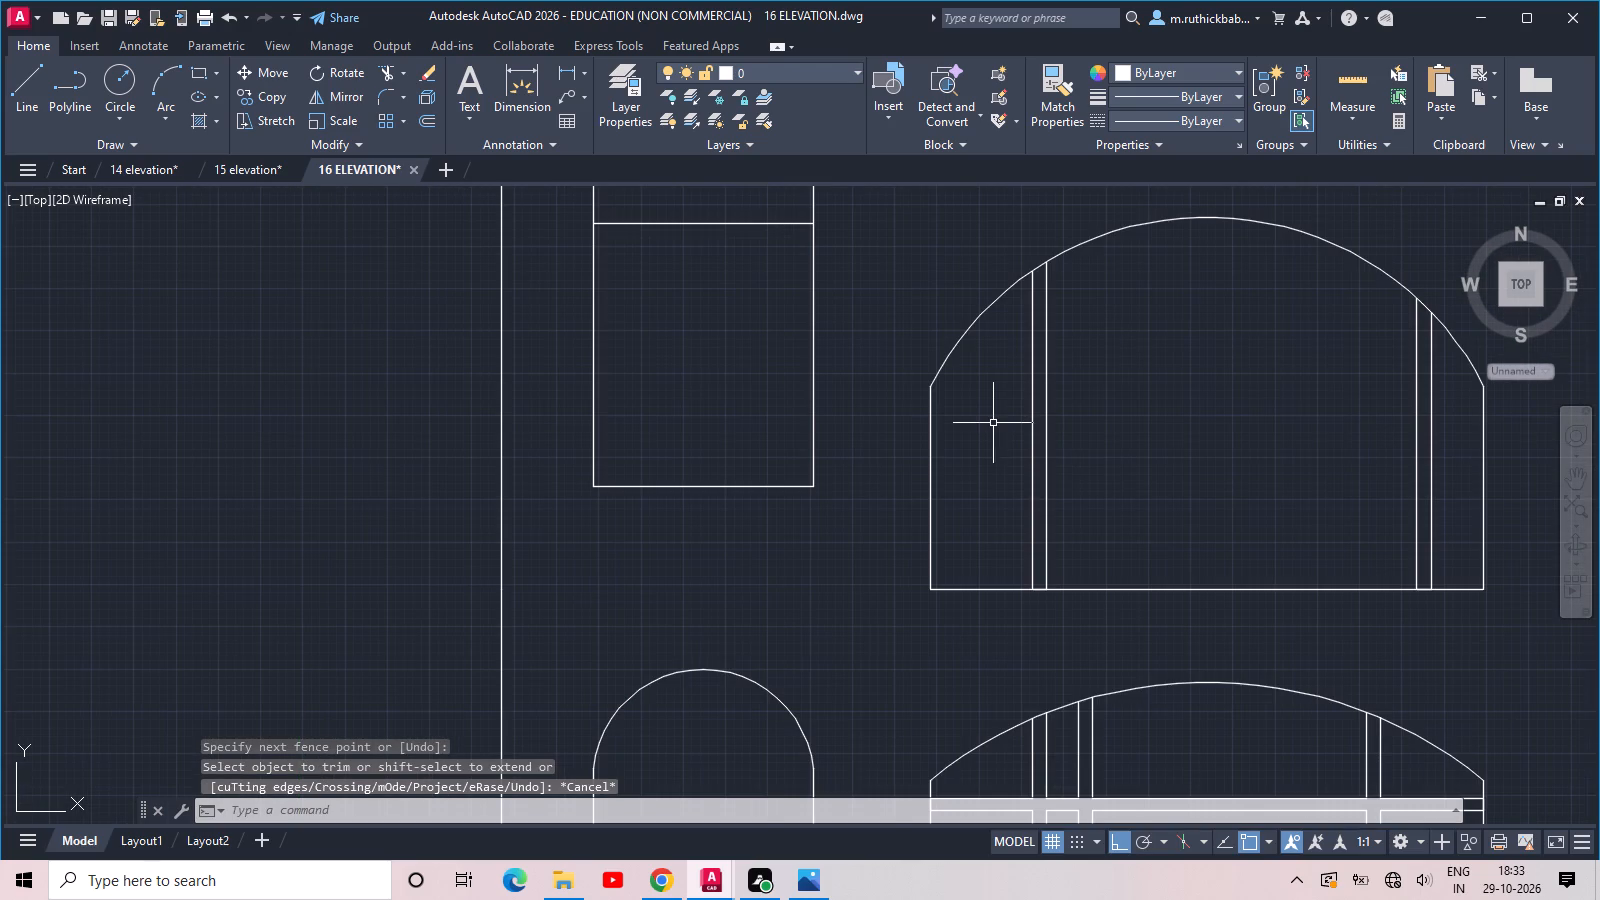
pyautogui.write('REC')
pyautogui.press('space')
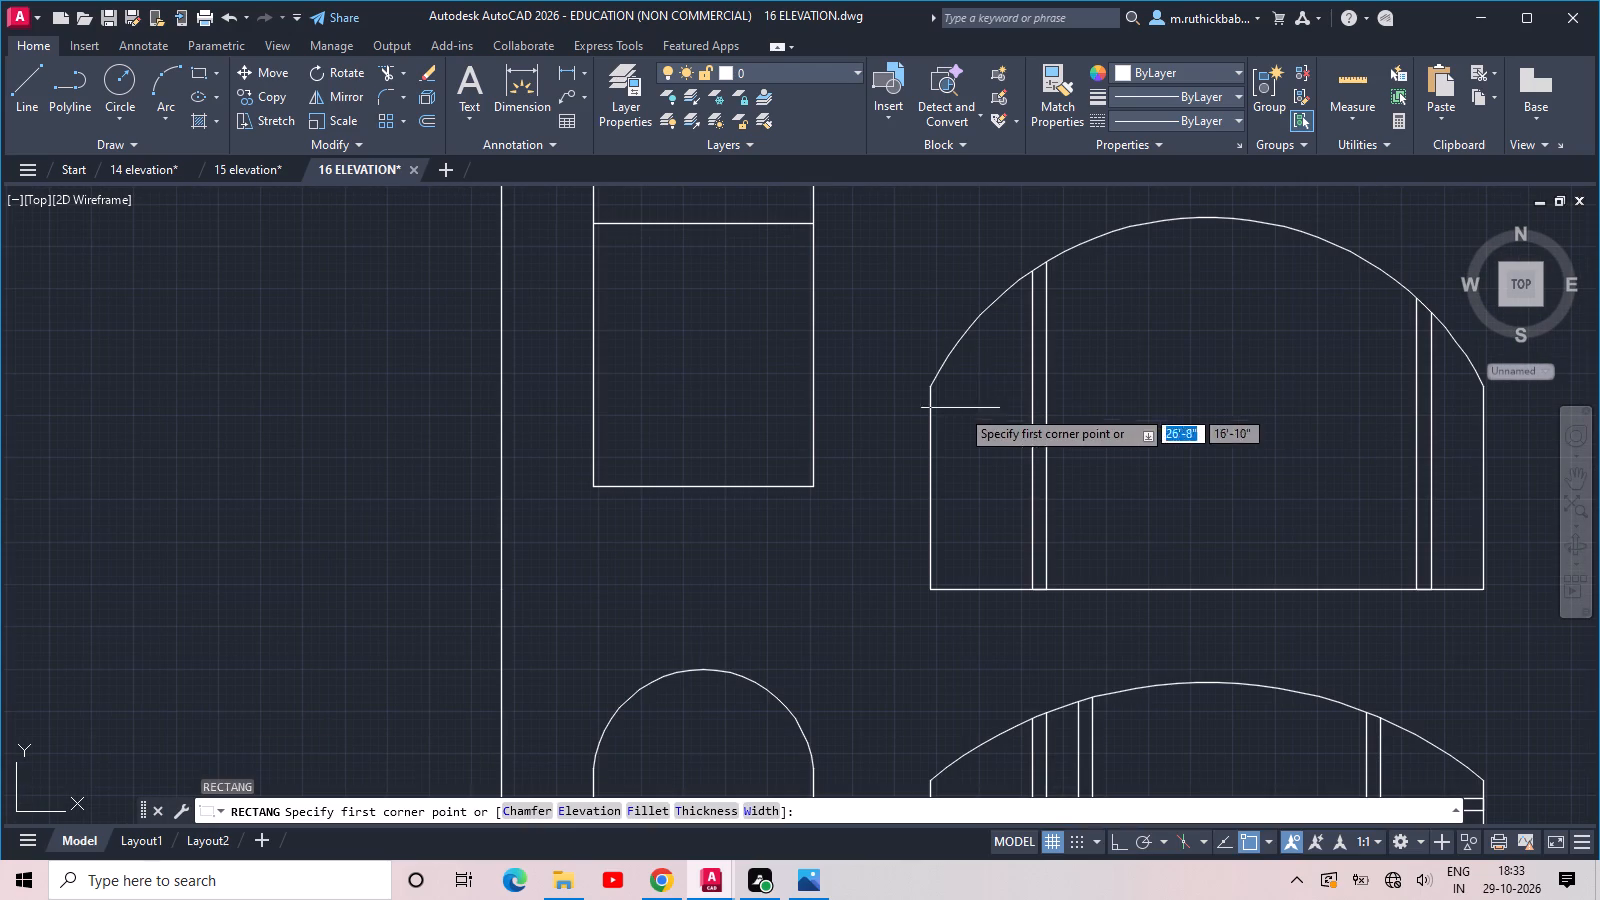
pyautogui.click(930, 417)
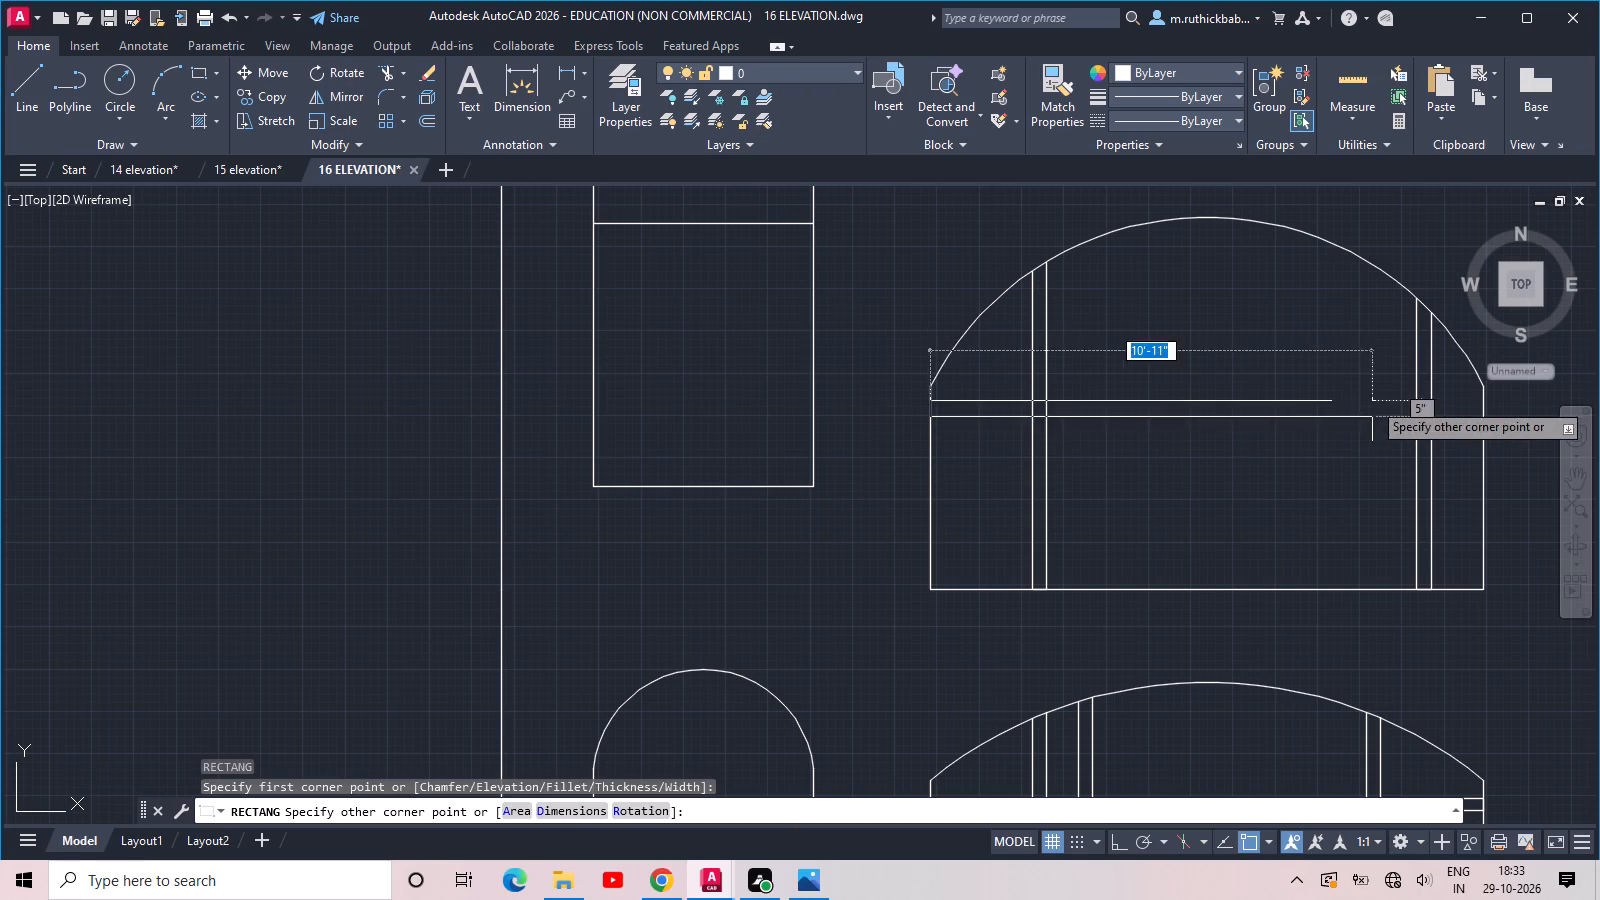
pyautogui.moveTo(1372, 401); pyautogui.dragTo(955, 575, button='middle')
pyautogui.scroll(2, 1056, 582)
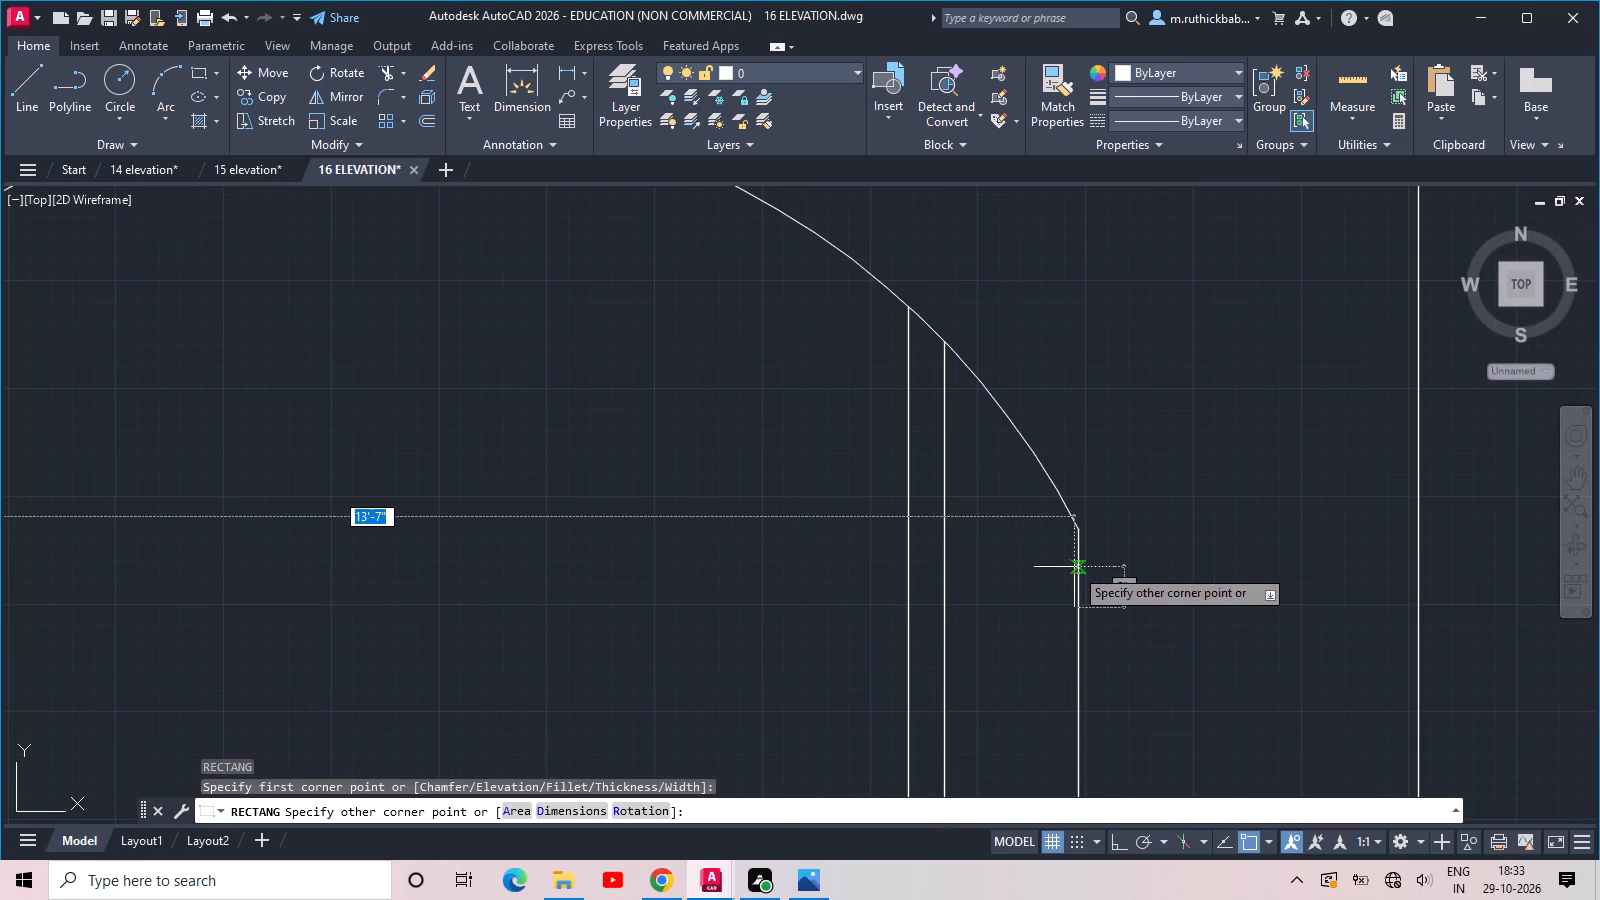
pyautogui.click(1078, 585)
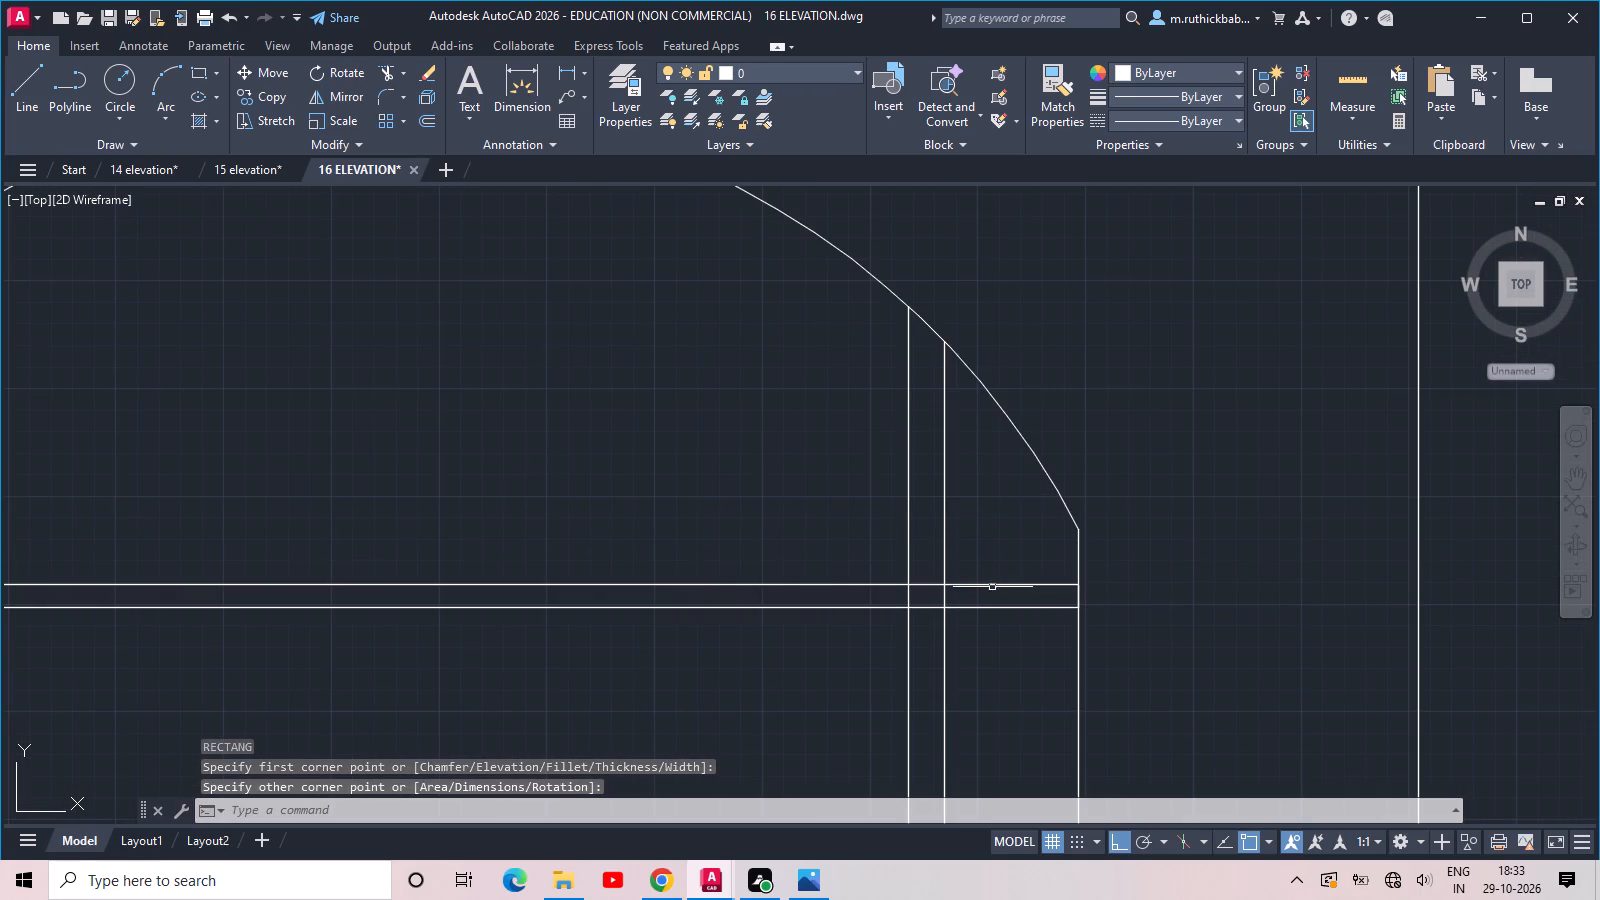
# Trim the overlapping lines where the horizontal bar crosses the two vertical bars in the first-floor wide opening.
pyautogui.write('TR')
pyautogui.press('space')
pyautogui.press('space')
pyautogui.click(965, 594)
pyautogui.moveTo(746, 594); pyautogui.dragTo(761, 593, button='middle')
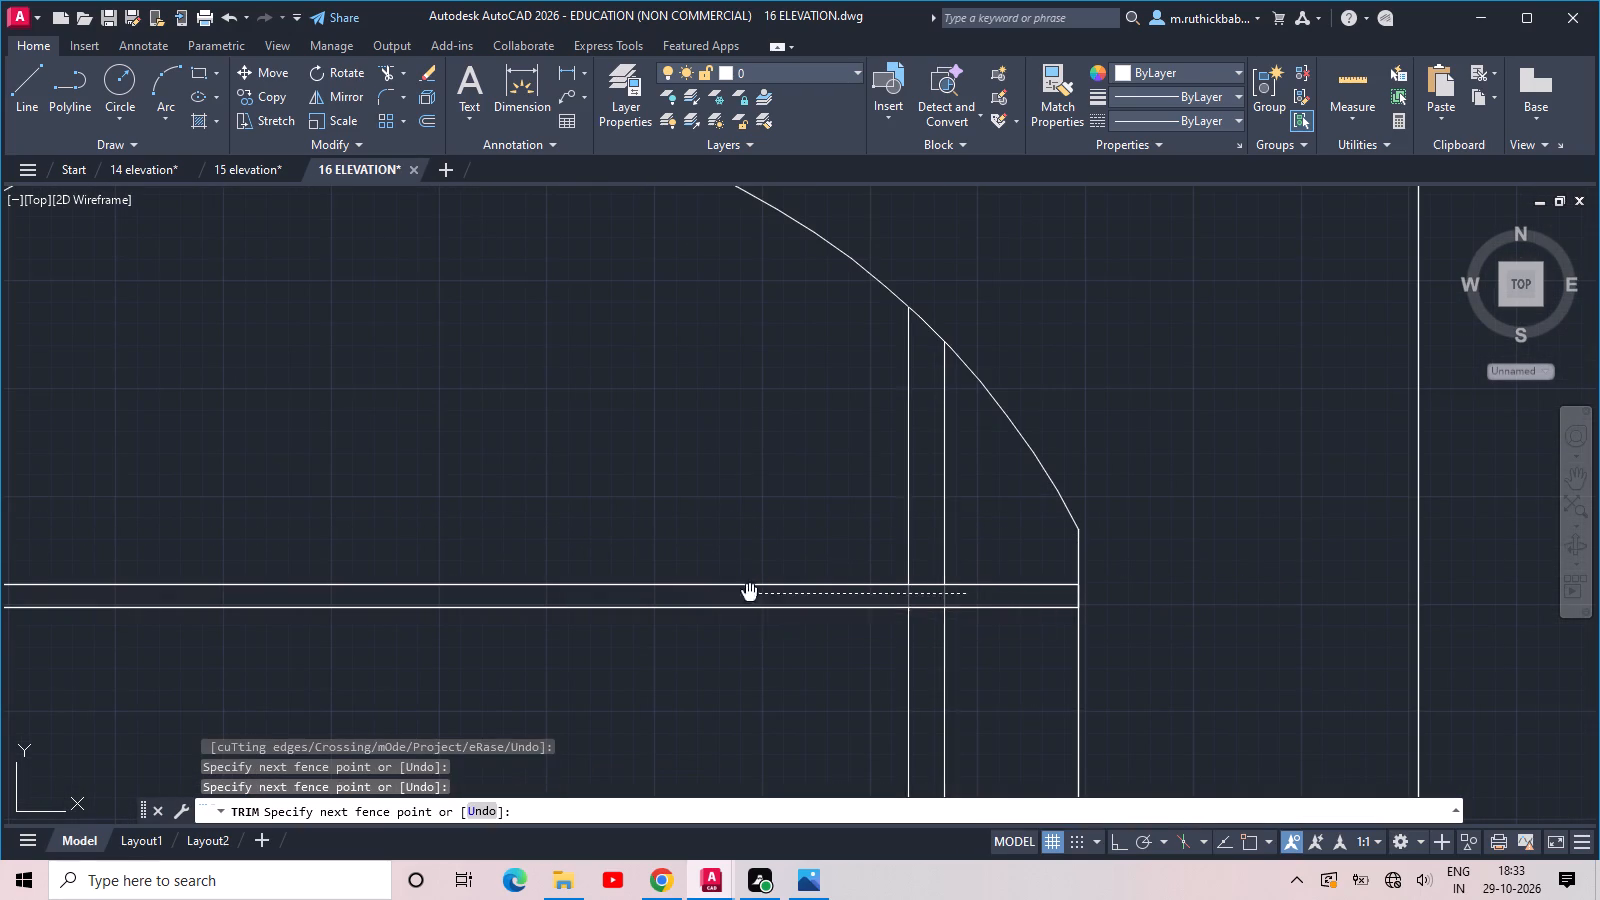
pyautogui.moveTo(761, 593); pyautogui.dragTo(1528, 607, button='middle')
pyautogui.click(703, 610)
pyautogui.moveTo(732, 578); pyautogui.dragTo(731, 600)
pyautogui.click(723, 648)
pyautogui.scroll(-2, 733, 634)
pyautogui.moveTo(1082, 654); pyautogui.dragTo(956, 696, button='middle')
pyautogui.scroll(2, 1007, 681)
pyautogui.moveTo(980, 671); pyautogui.dragTo(980, 659)
pyautogui.click(989, 588)
pyautogui.scroll(-2, 987, 587)
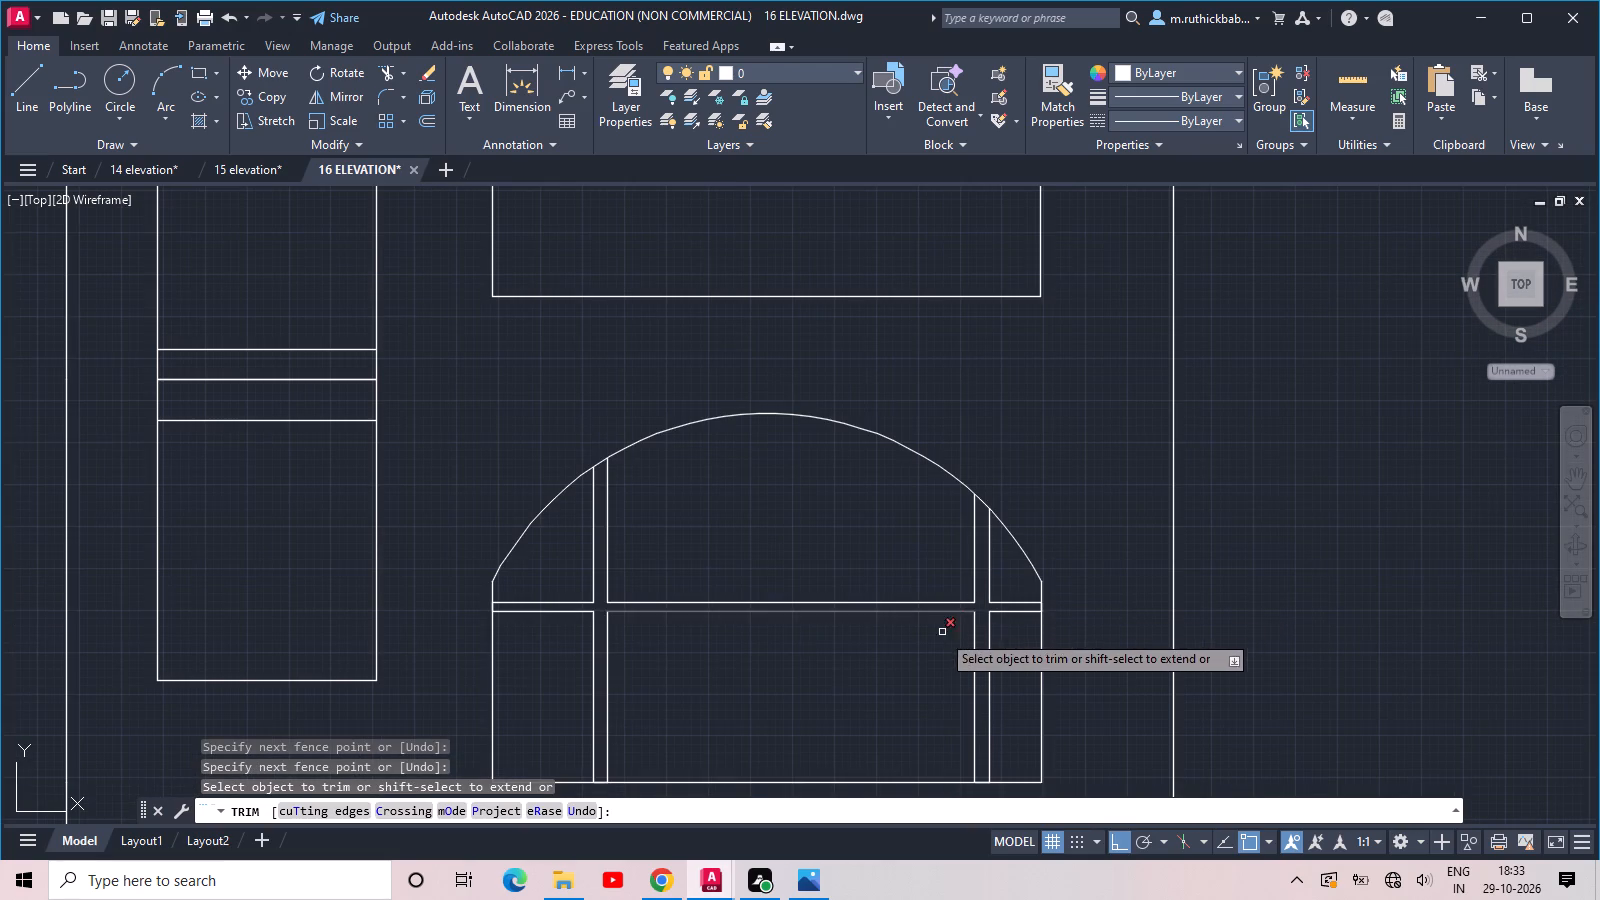
pyautogui.press('Escape')
# Save the drawing.
pyautogui.scroll(-2, 890, 650)
pyautogui.moveTo(890, 659); pyautogui.dragTo(1011, 578, button='middle')
pyautogui.hotkey('ctrl', 's')
pyautogui.hotkey('ctrl', 's')
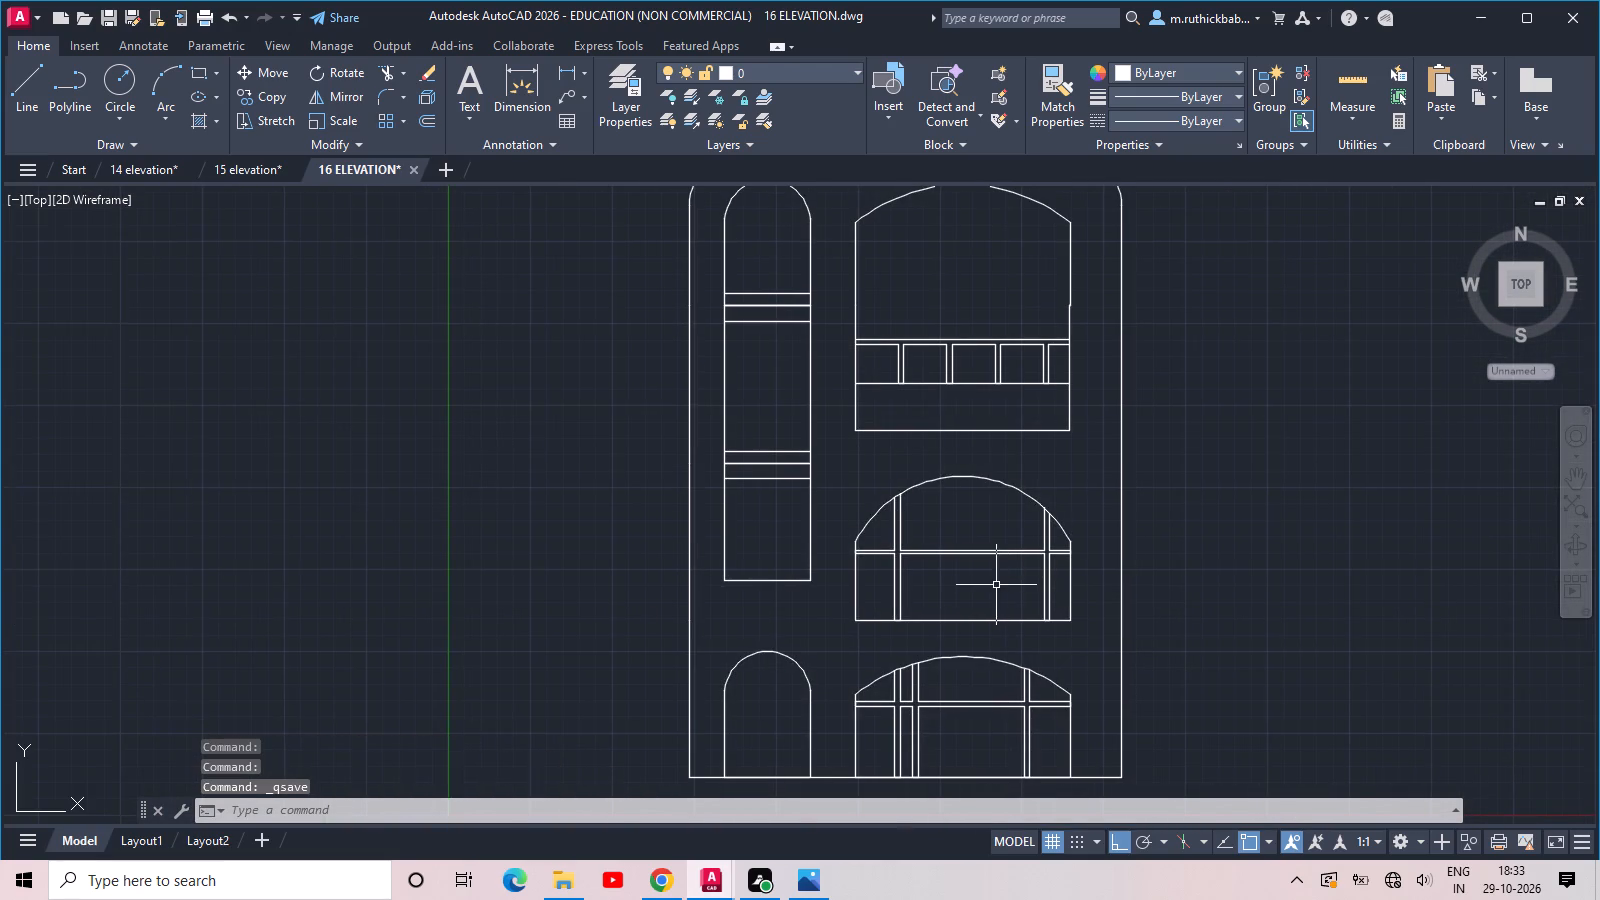
# Draw a narrow vertical rectangle near the left side of the ground-floor small arched opening, from the base line to just past the arch.
pyautogui.scroll(-2, 996, 585)
pyautogui.scroll(2, 972, 650)
pyautogui.scroll(2, 811, 626)
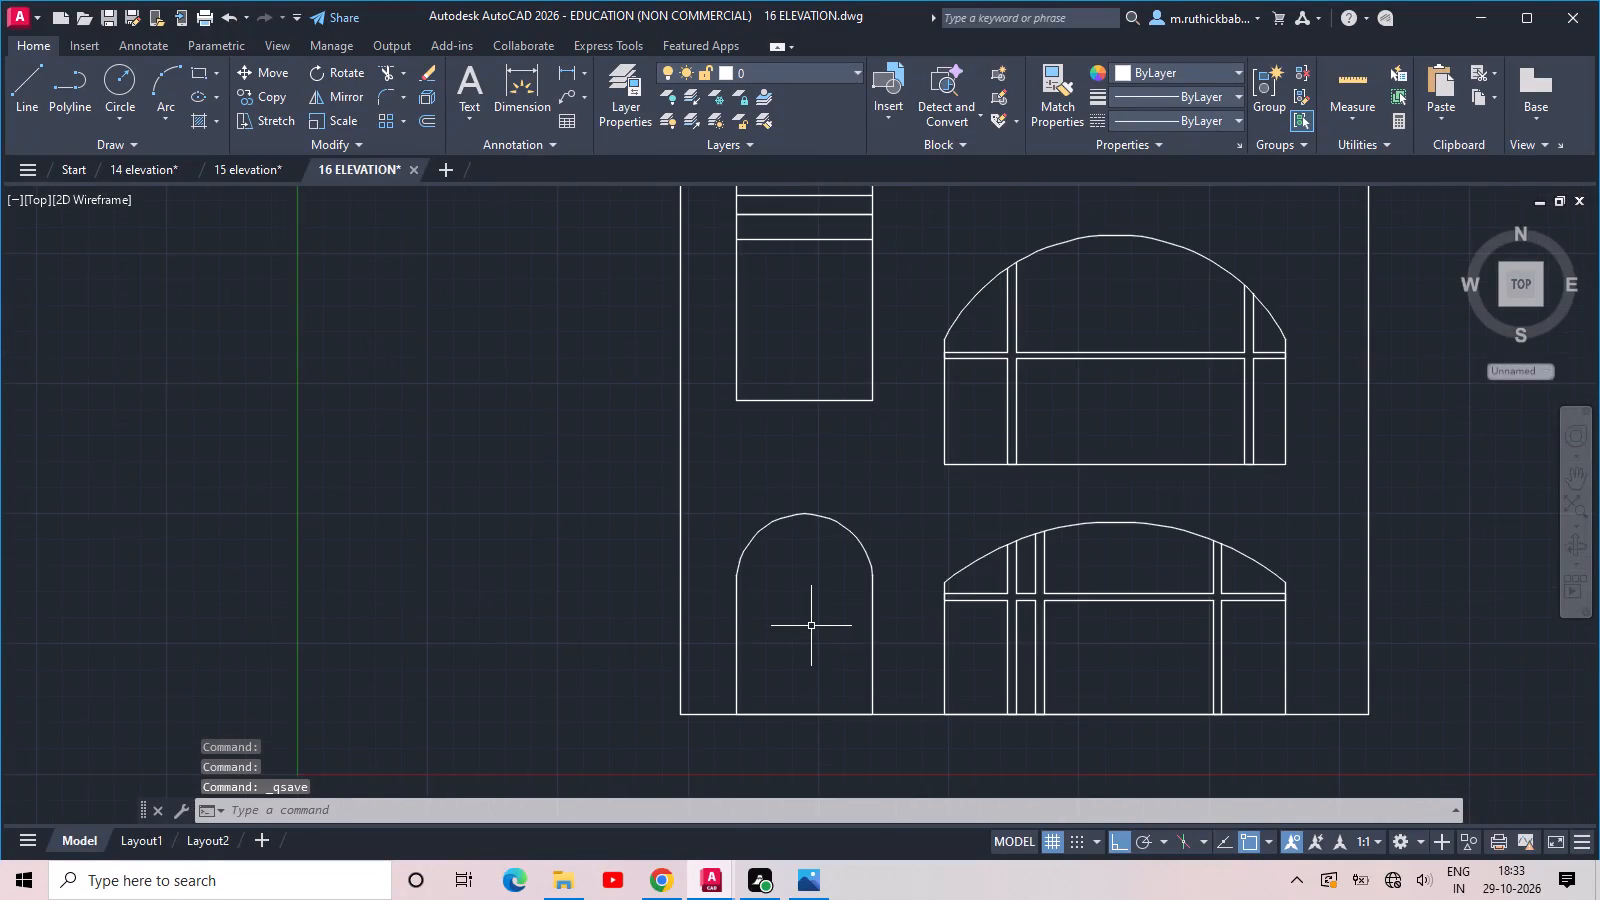
pyautogui.moveTo(810, 626); pyautogui.dragTo(933, 603, button='middle')
pyautogui.write('REC')
pyautogui.press('space')
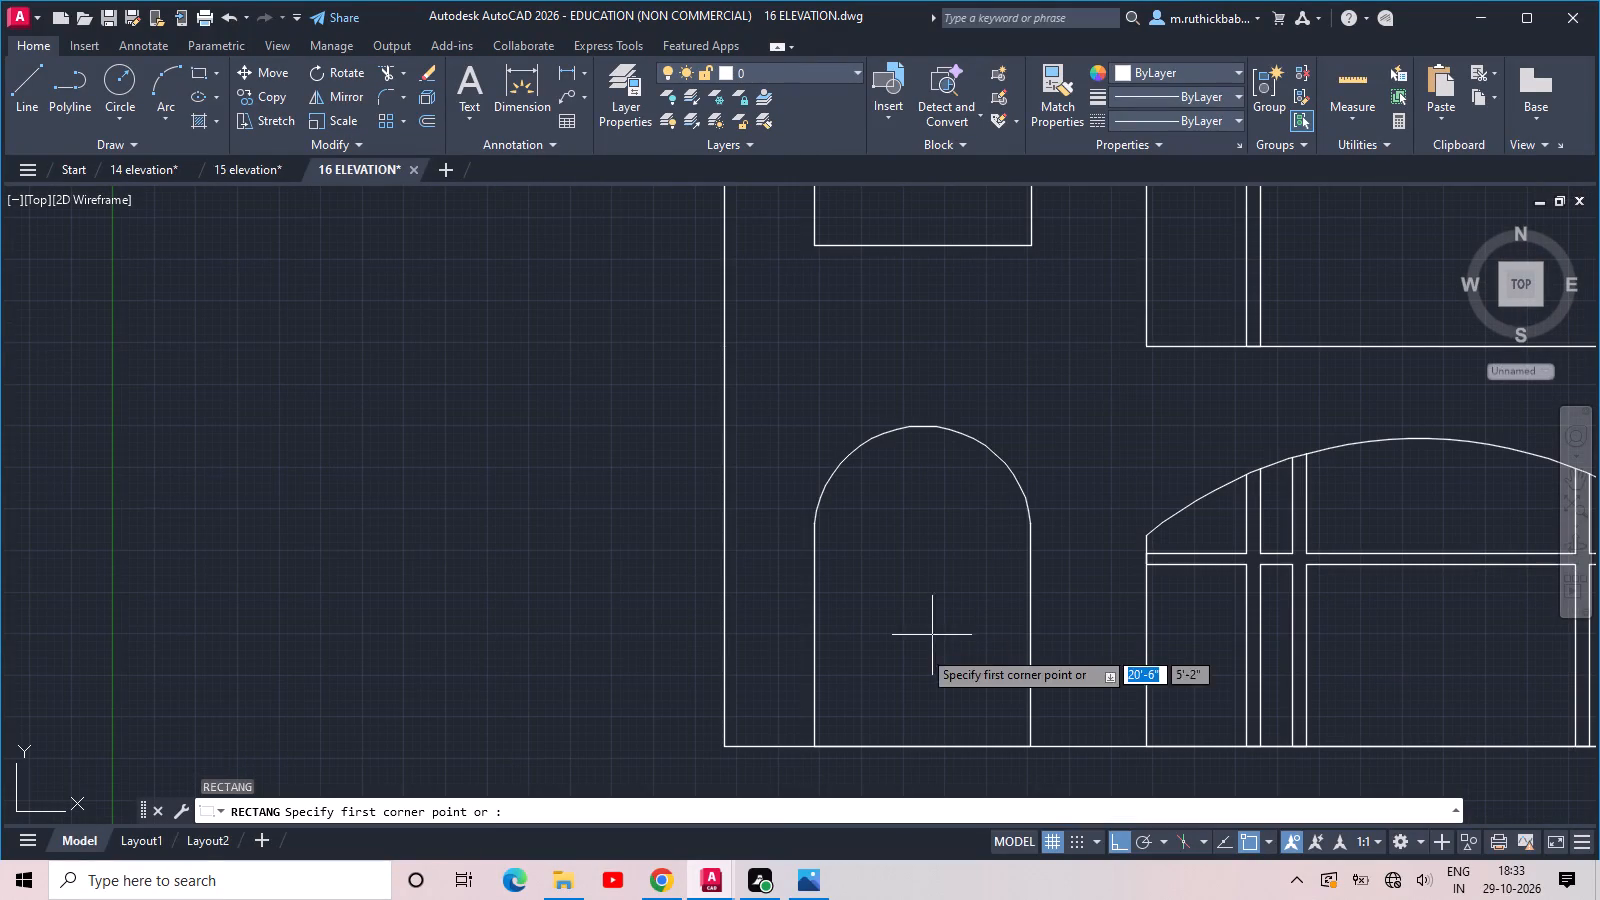
pyautogui.click(843, 745)
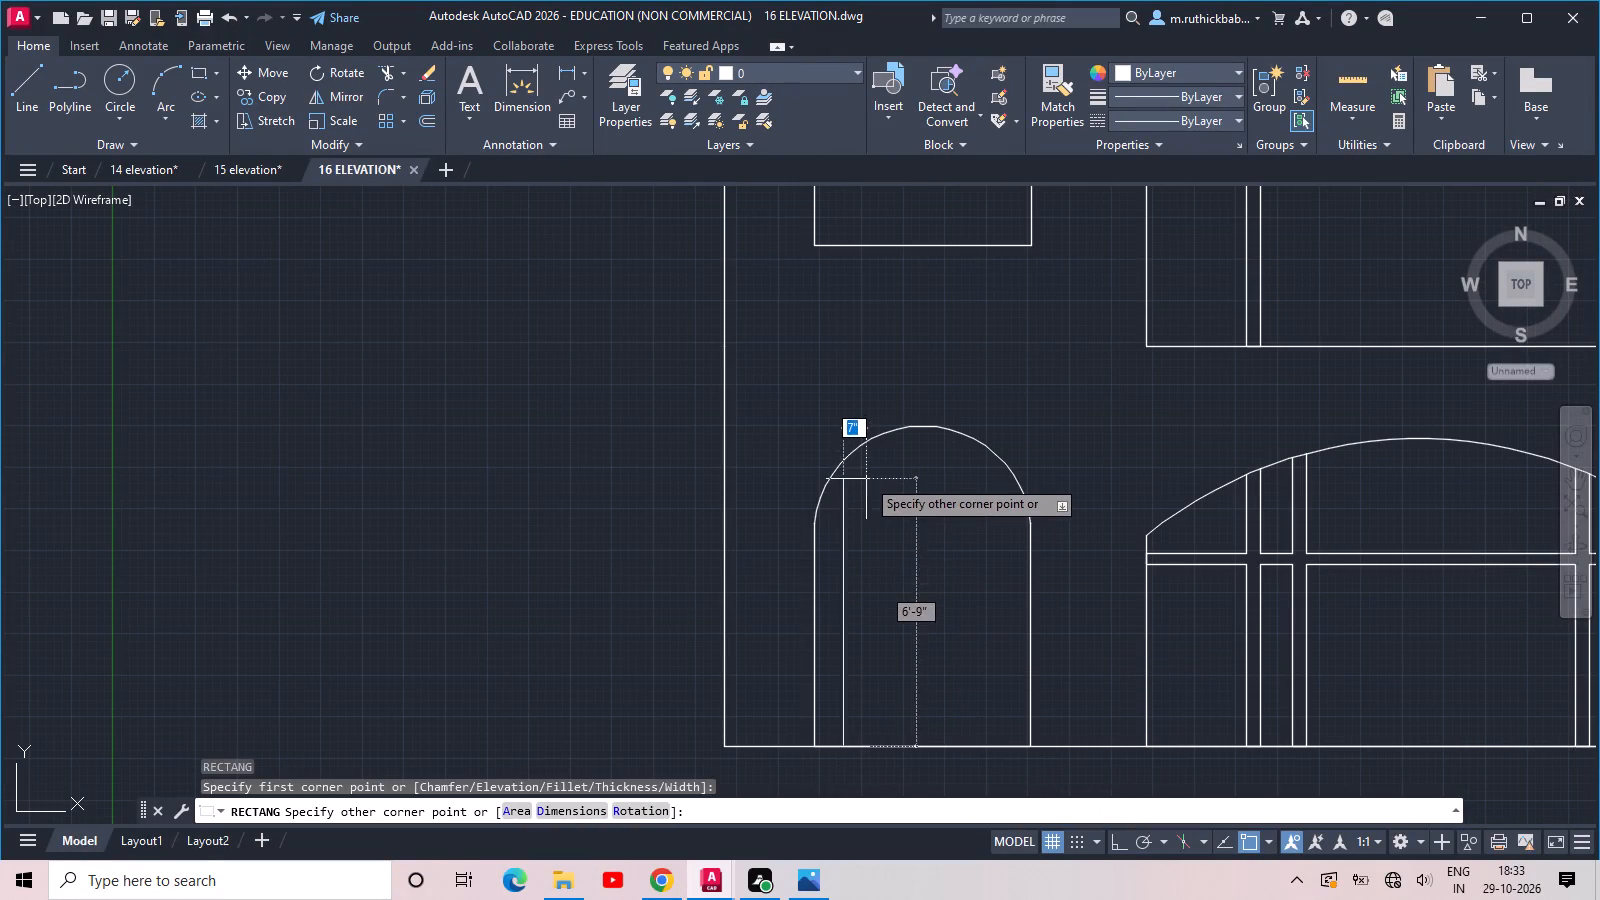
pyautogui.click(851, 441)
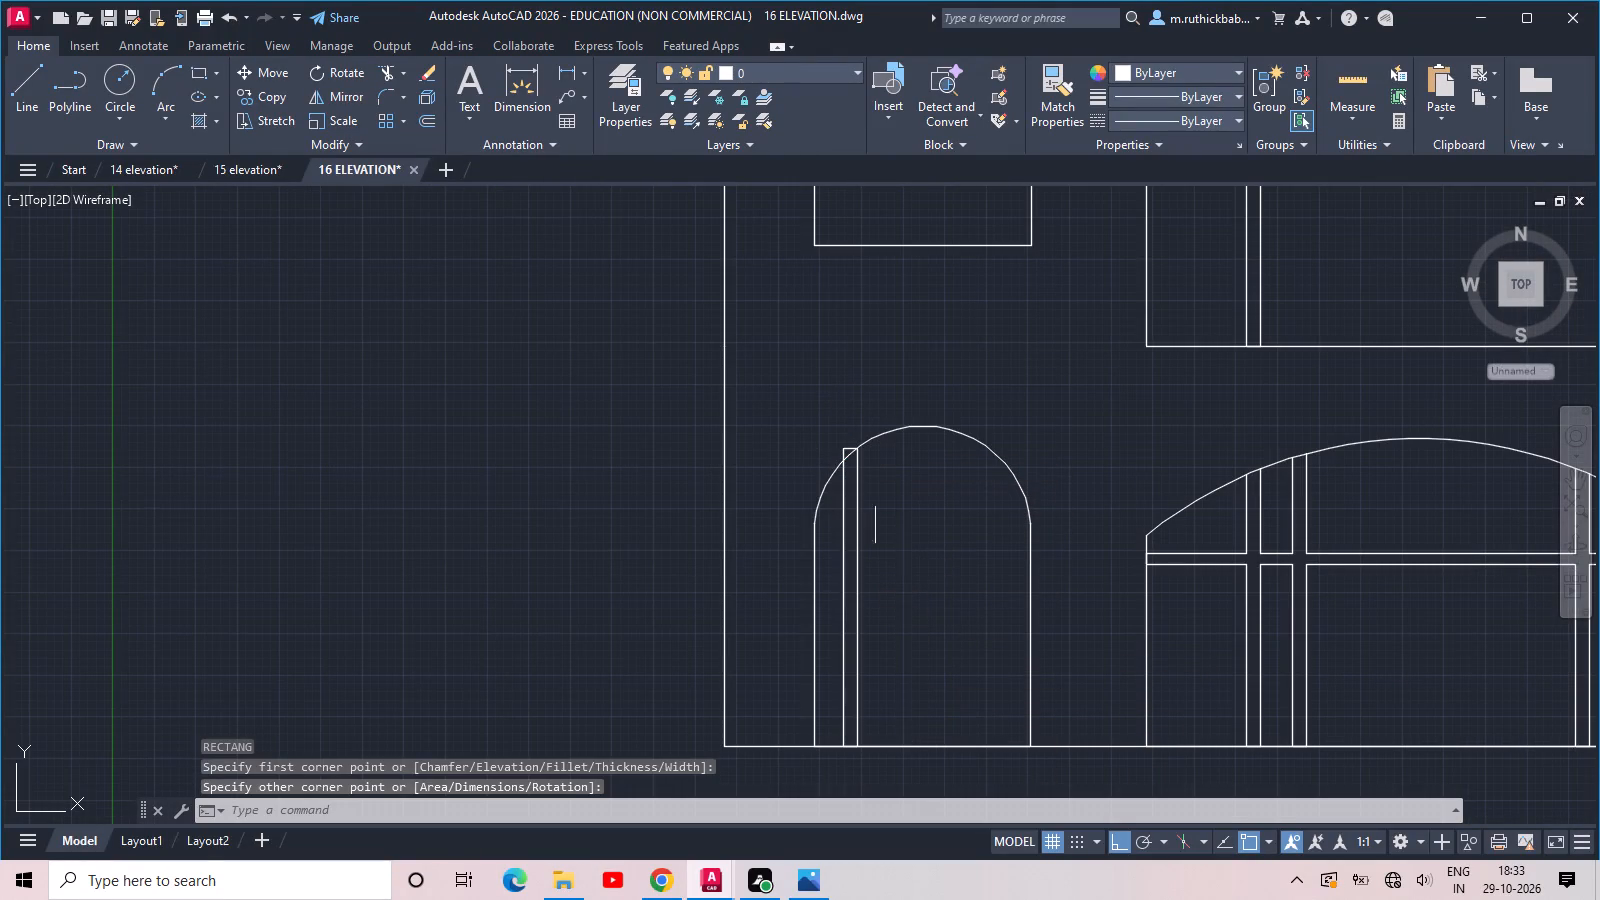
# Narrow the new vertical bar to about half its width by stretching its right edge inward.
pyautogui.scroll(3, 859, 447)
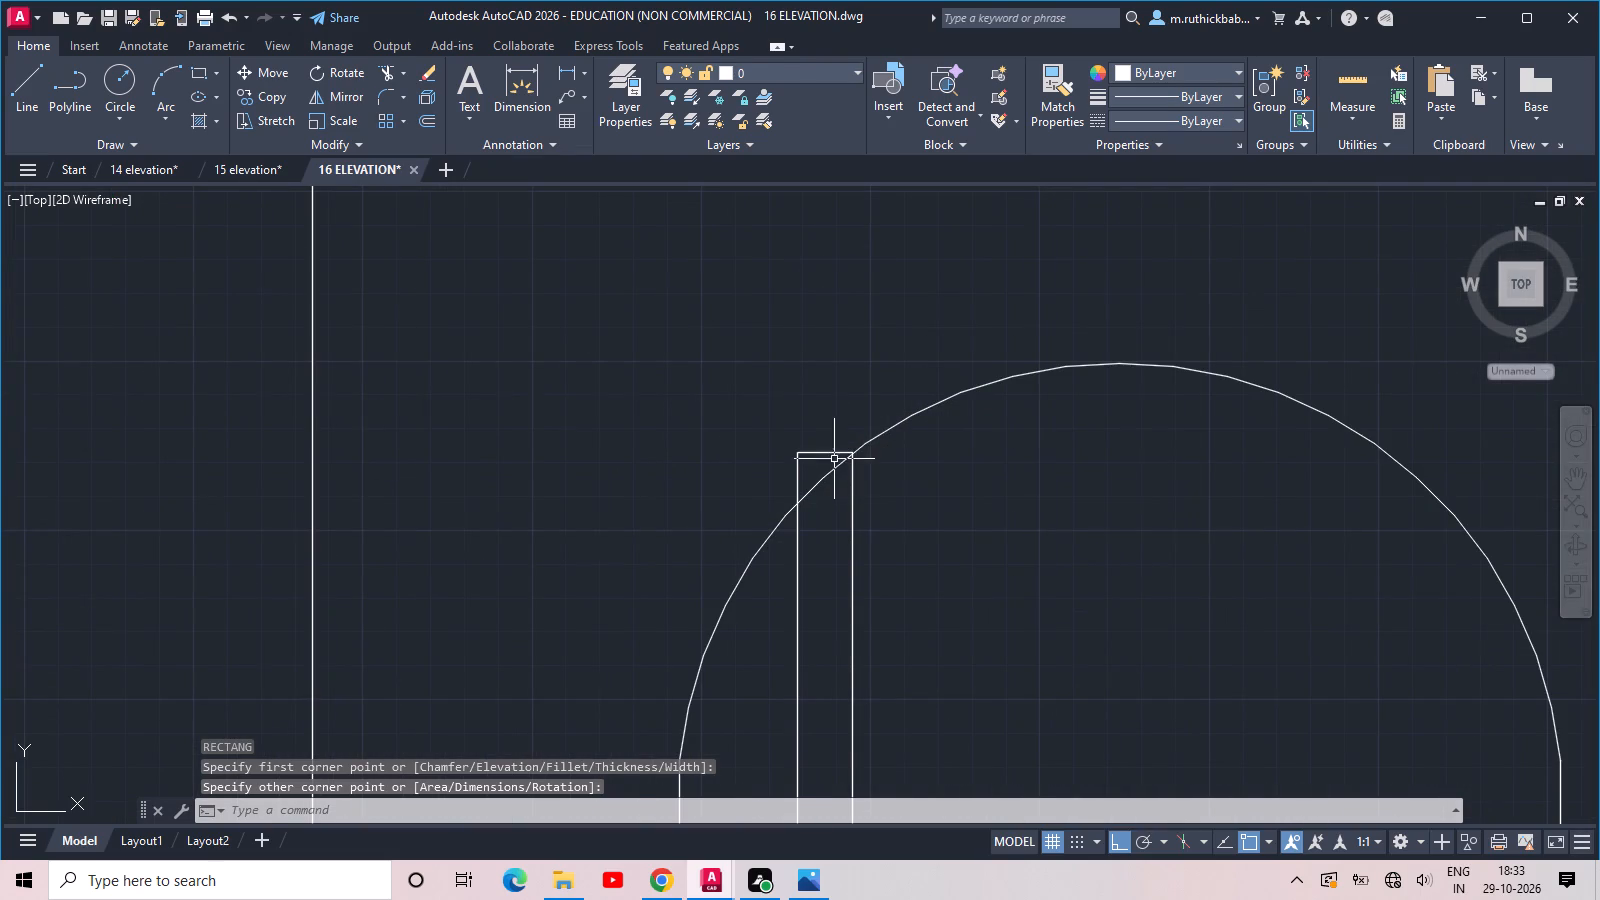
pyautogui.click(834, 460)
pyautogui.click(826, 427)
pyautogui.scroll(-2, 844, 449)
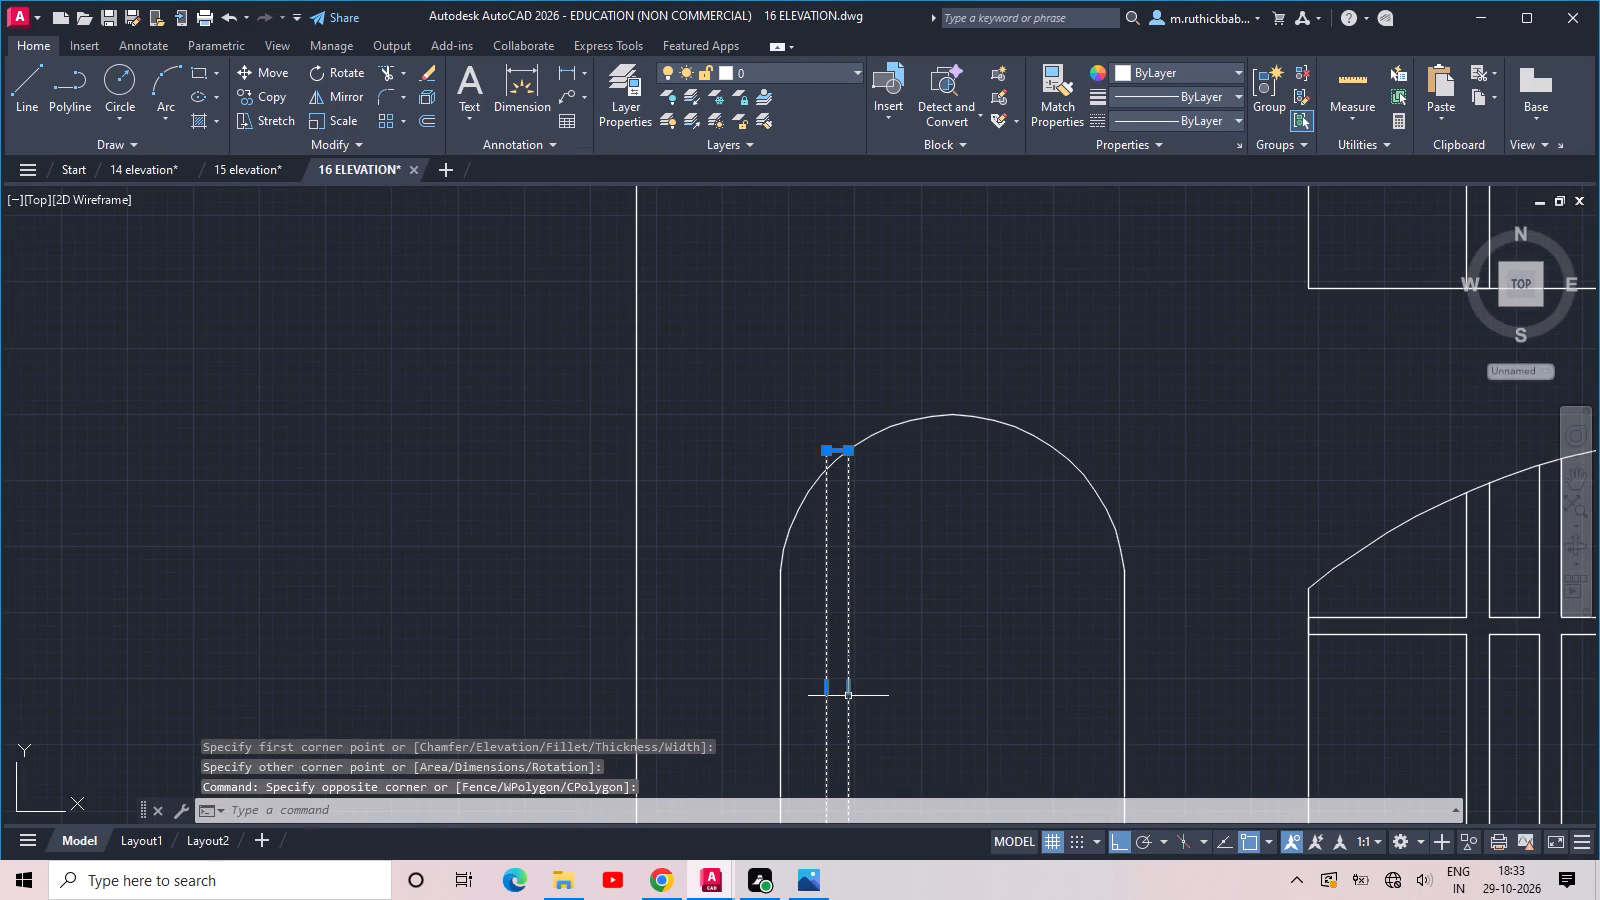
pyautogui.click(849, 689)
pyautogui.click(841, 690)
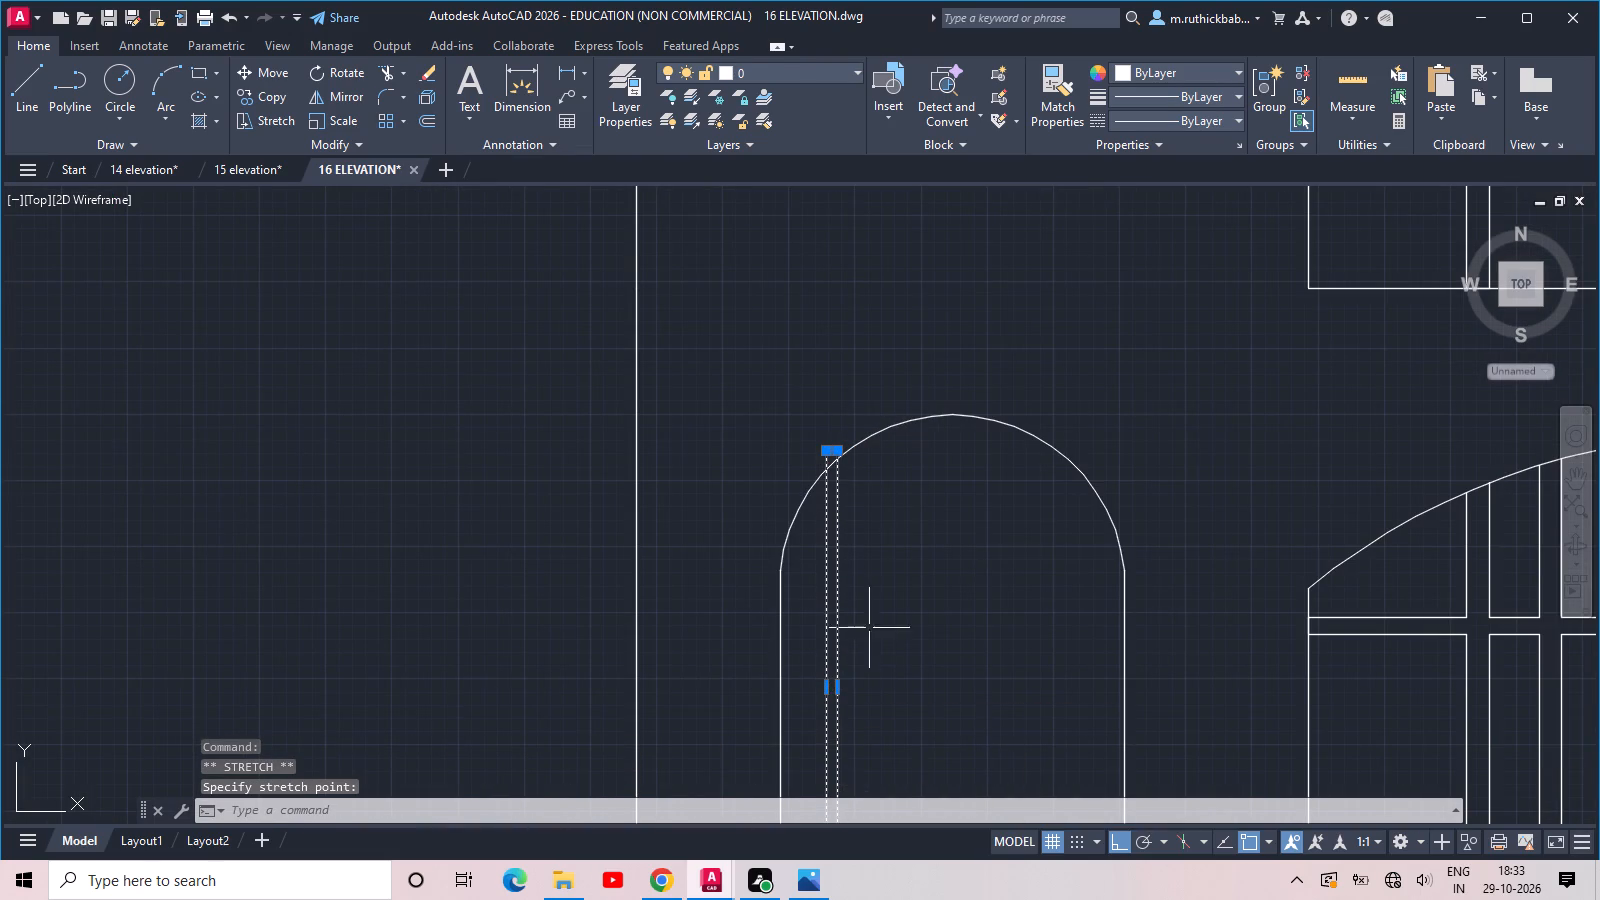
pyautogui.press('Escape')
# Trim the vertical bar's sides at the arch curve and remove its leftover top line outside the arch.
pyautogui.scroll(3, 833, 444)
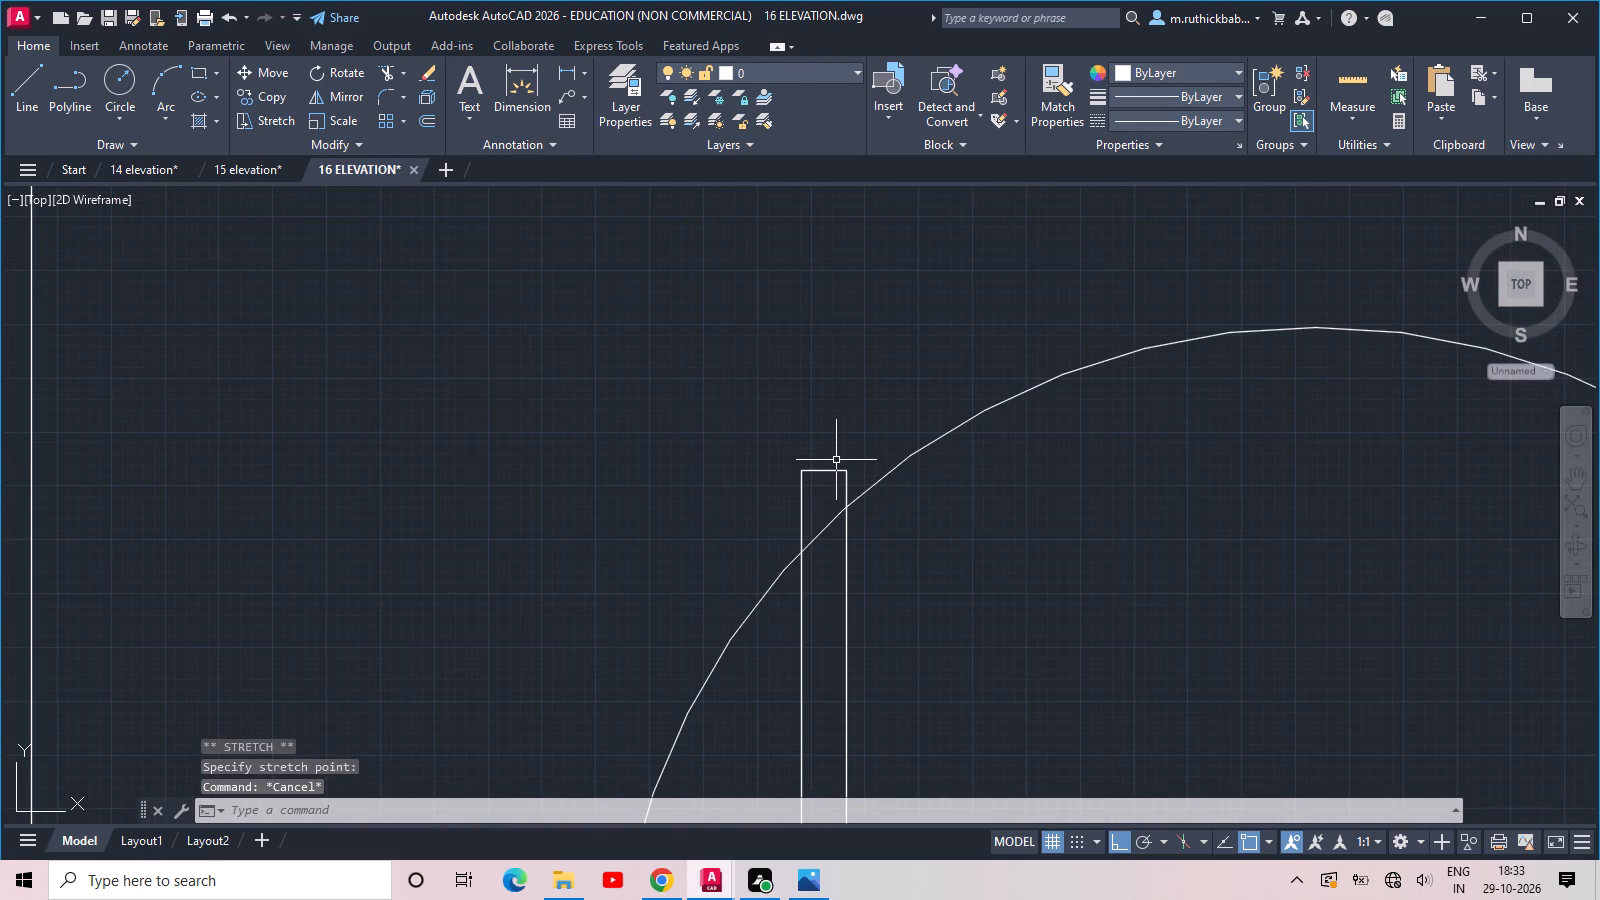
pyautogui.write('TR')
pyautogui.press('space')
pyautogui.press('space')
pyautogui.click(874, 467)
pyautogui.click(761, 529)
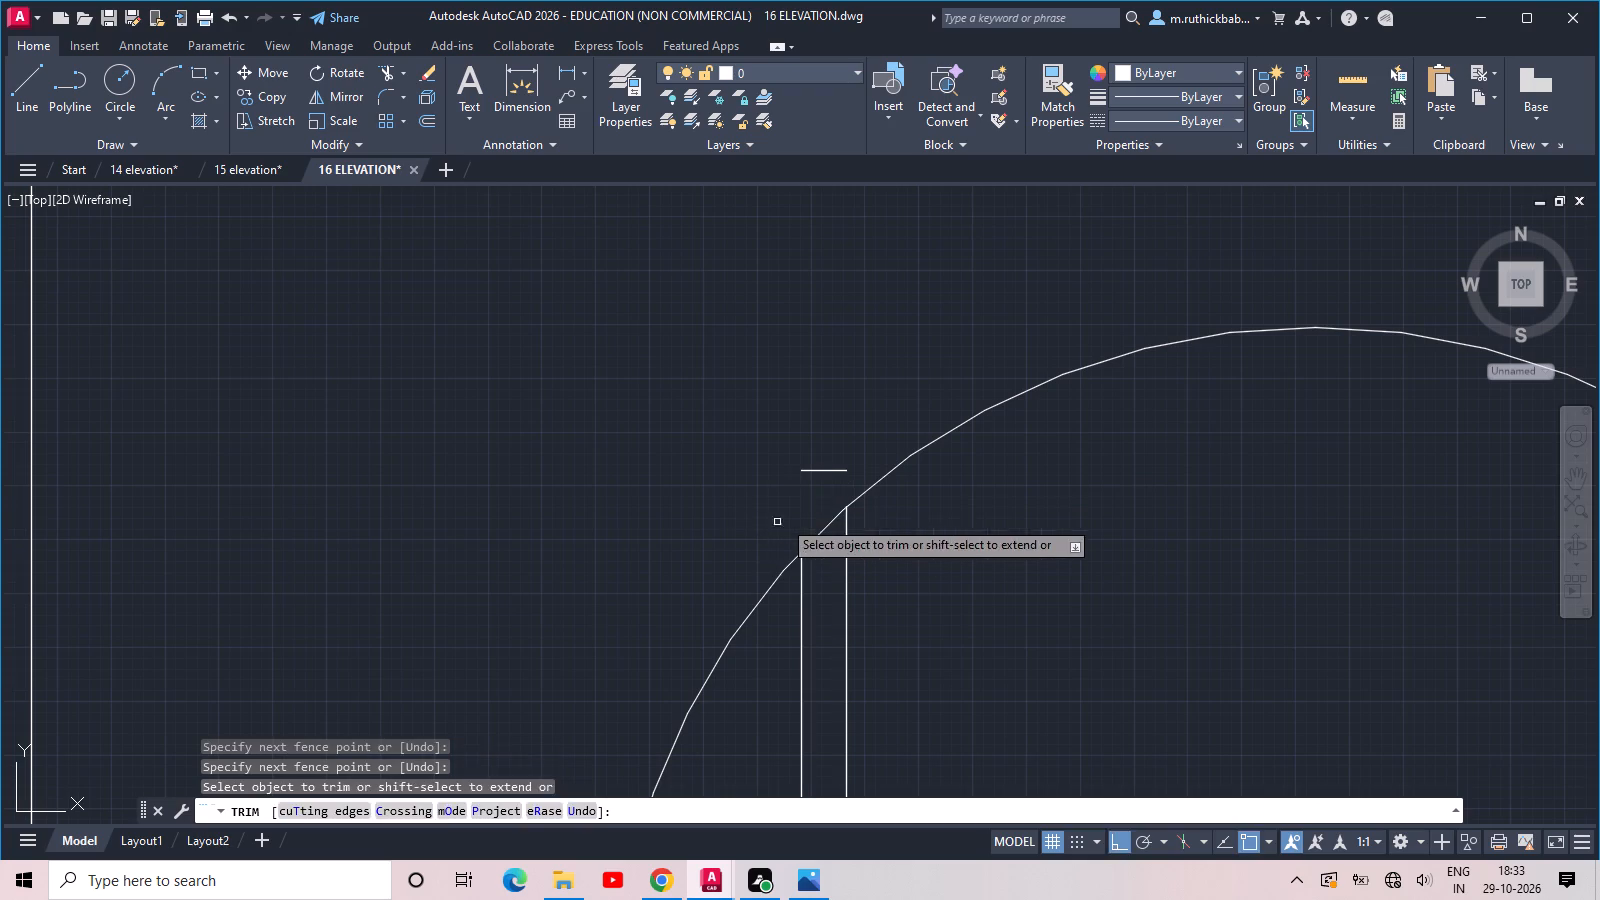
pyautogui.click(821, 495)
pyautogui.click(833, 413)
pyautogui.scroll(-2, 833, 413)
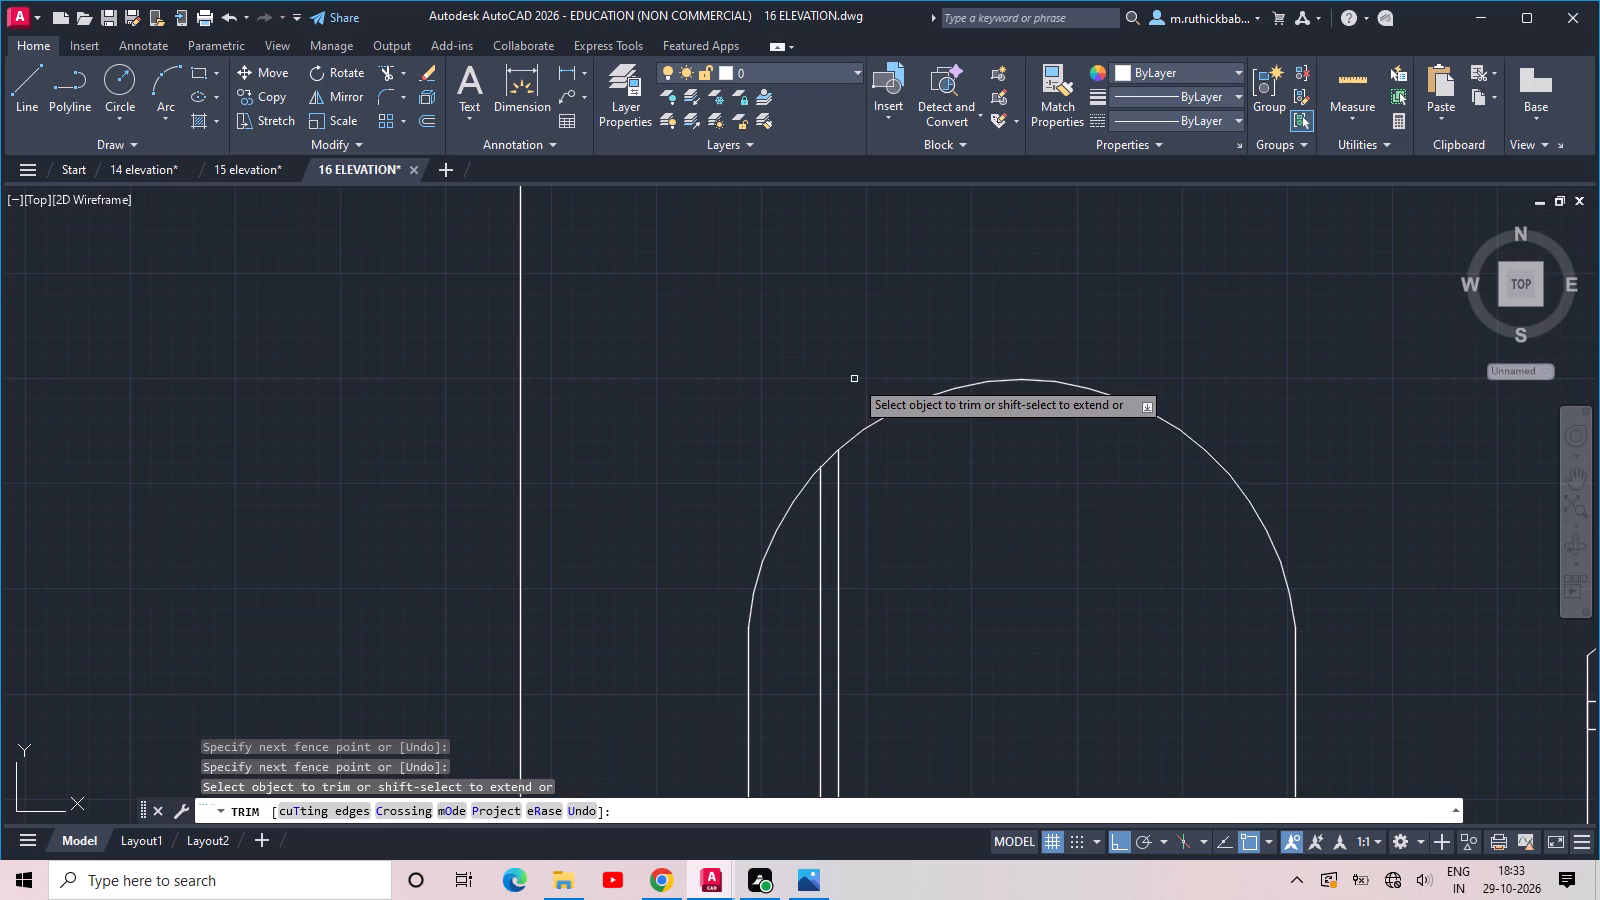
pyautogui.scroll(-3, 842, 411)
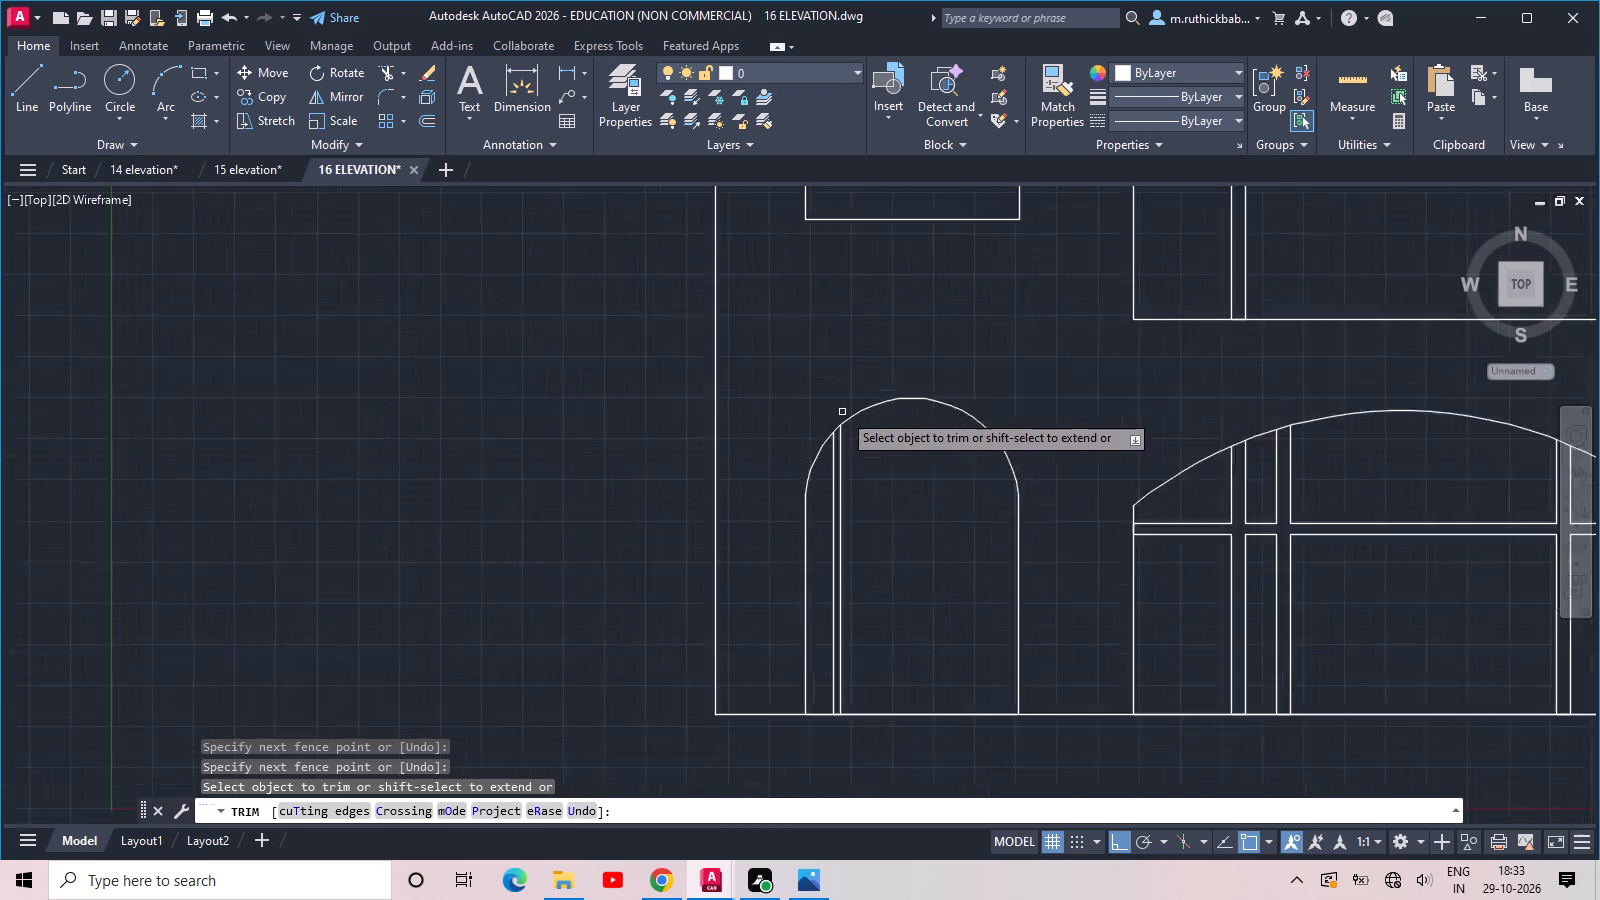
pyautogui.press('Escape')
# Copy the vertical bar along the base line, once just beside the original and once near the small opening's right side.
pyautogui.scroll(3, 853, 518)
pyautogui.click(849, 526)
pyautogui.click(780, 470)
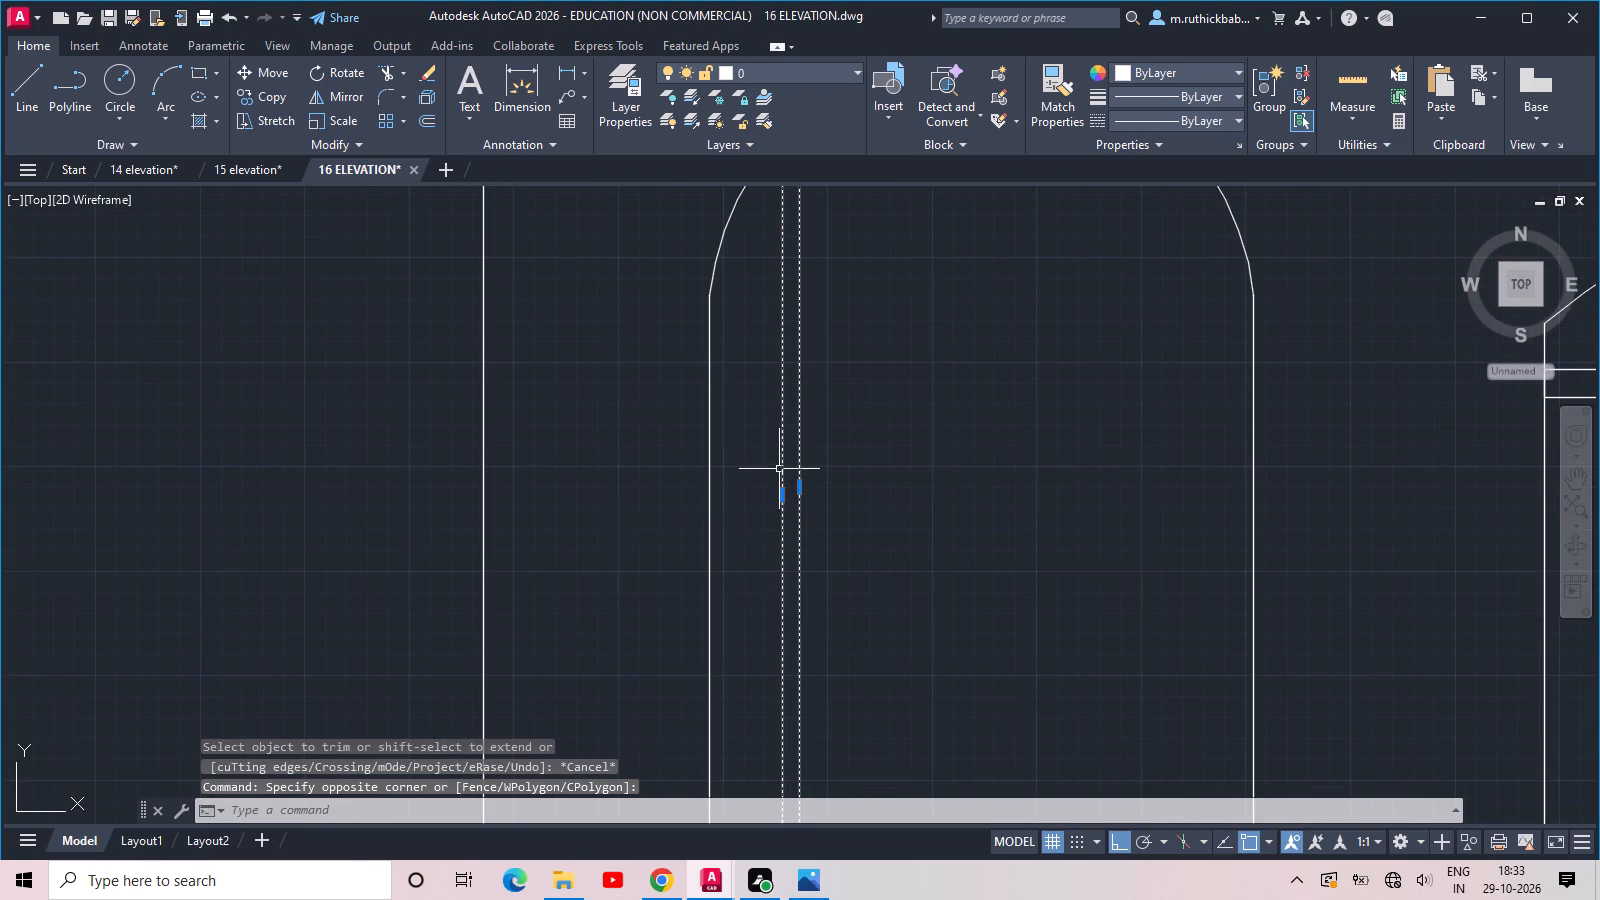
pyautogui.press('c')
pyautogui.write('O')
pyautogui.press('space')
pyautogui.scroll(-2, 815, 554)
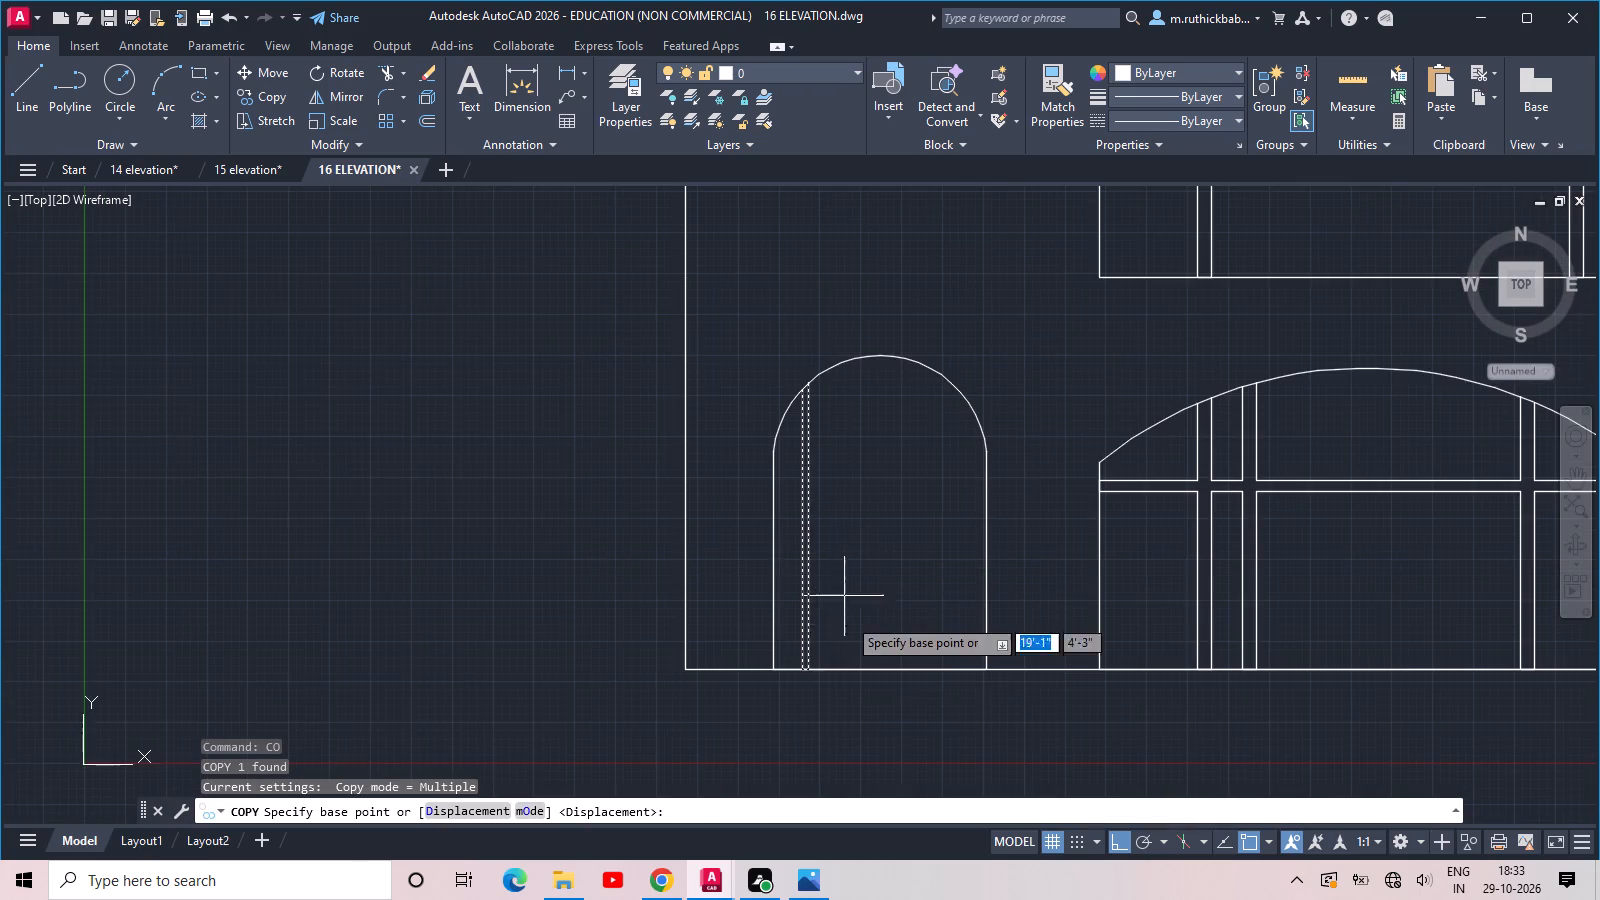
pyautogui.scroll(2, 813, 677)
pyautogui.click(797, 659)
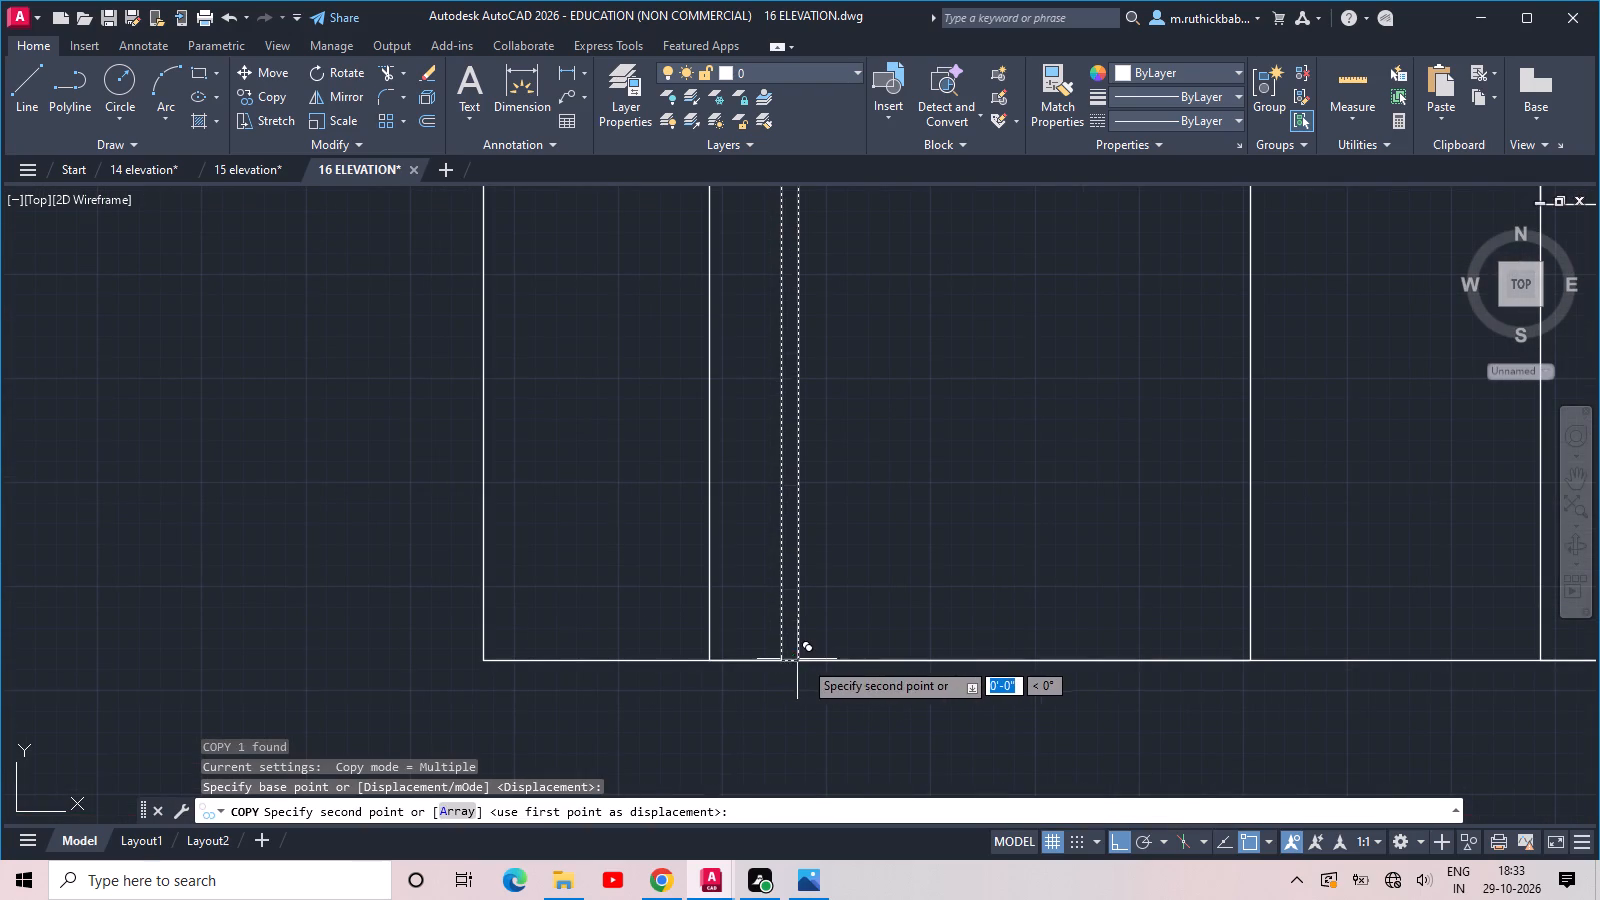
pyautogui.click(850, 661)
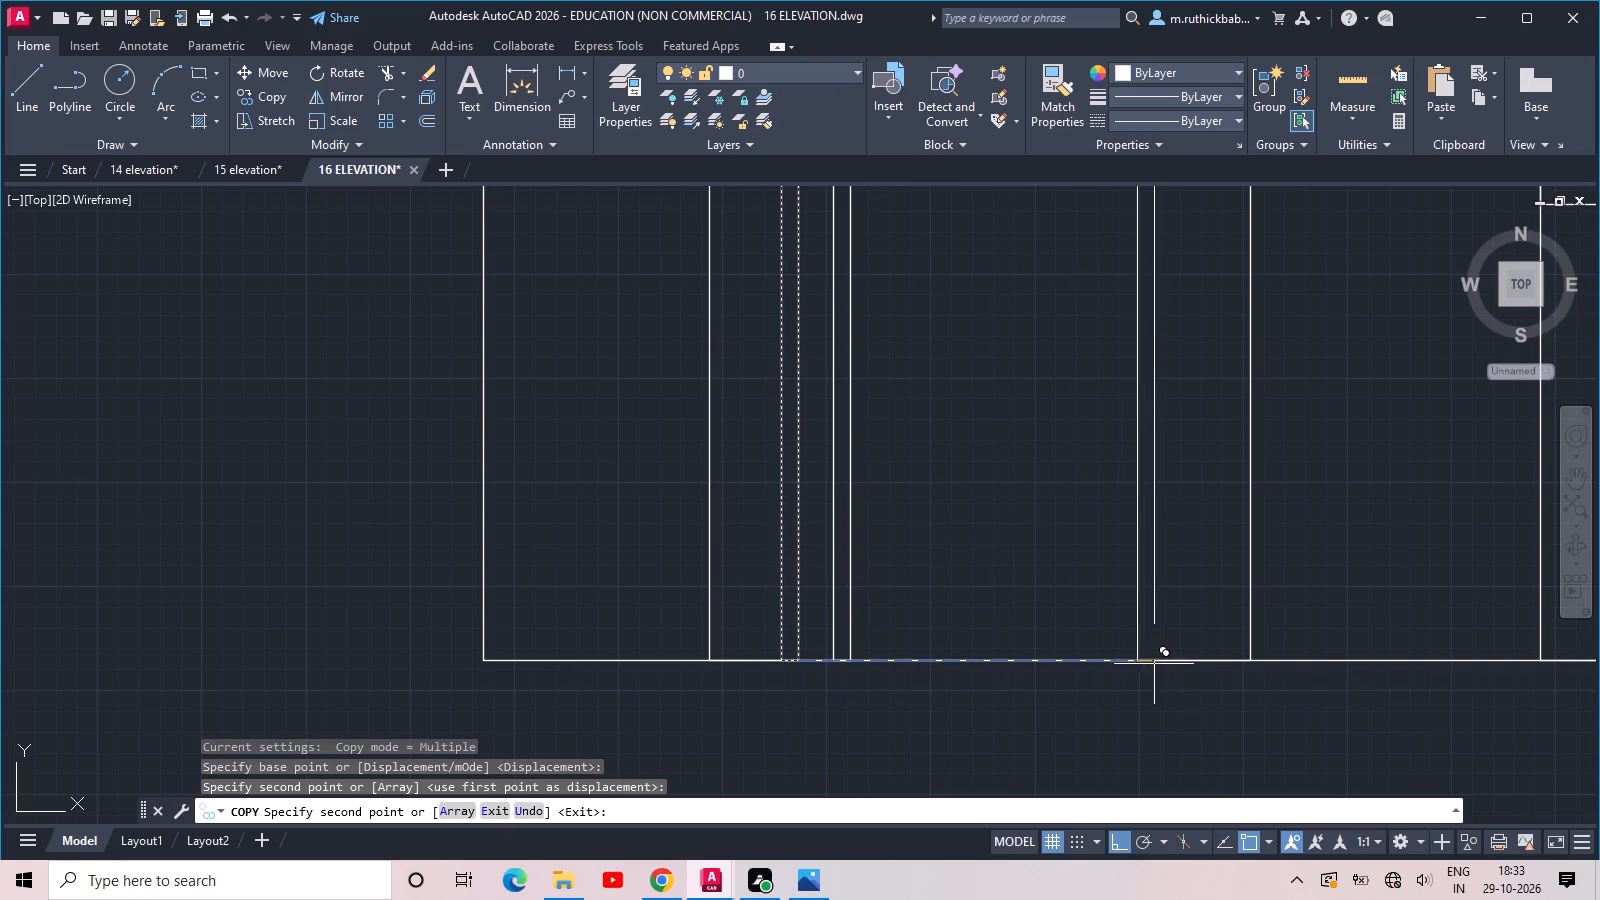
pyautogui.click(1178, 663)
pyautogui.scroll(-3, 1179, 639)
pyautogui.moveTo(1139, 569); pyautogui.dragTo(1154, 696, button='middle')
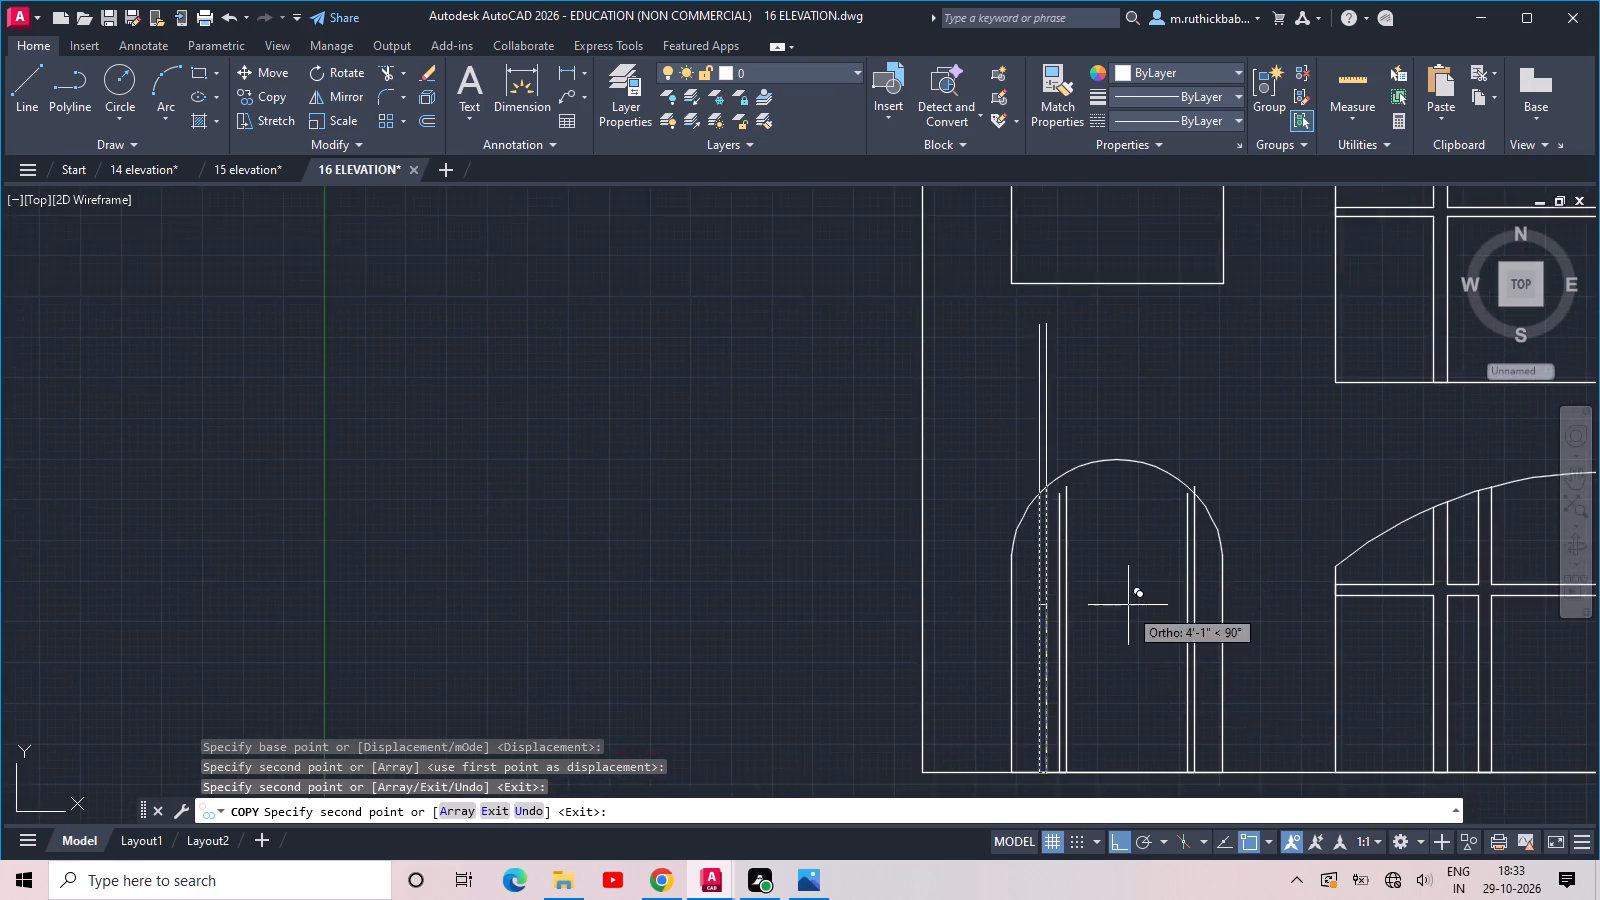
pyautogui.scroll(2, 1127, 590)
pyautogui.press('Escape')
# Extend the copied bars' short lines up to the small opening's arch curve.
pyautogui.press('e')
pyautogui.press('x')
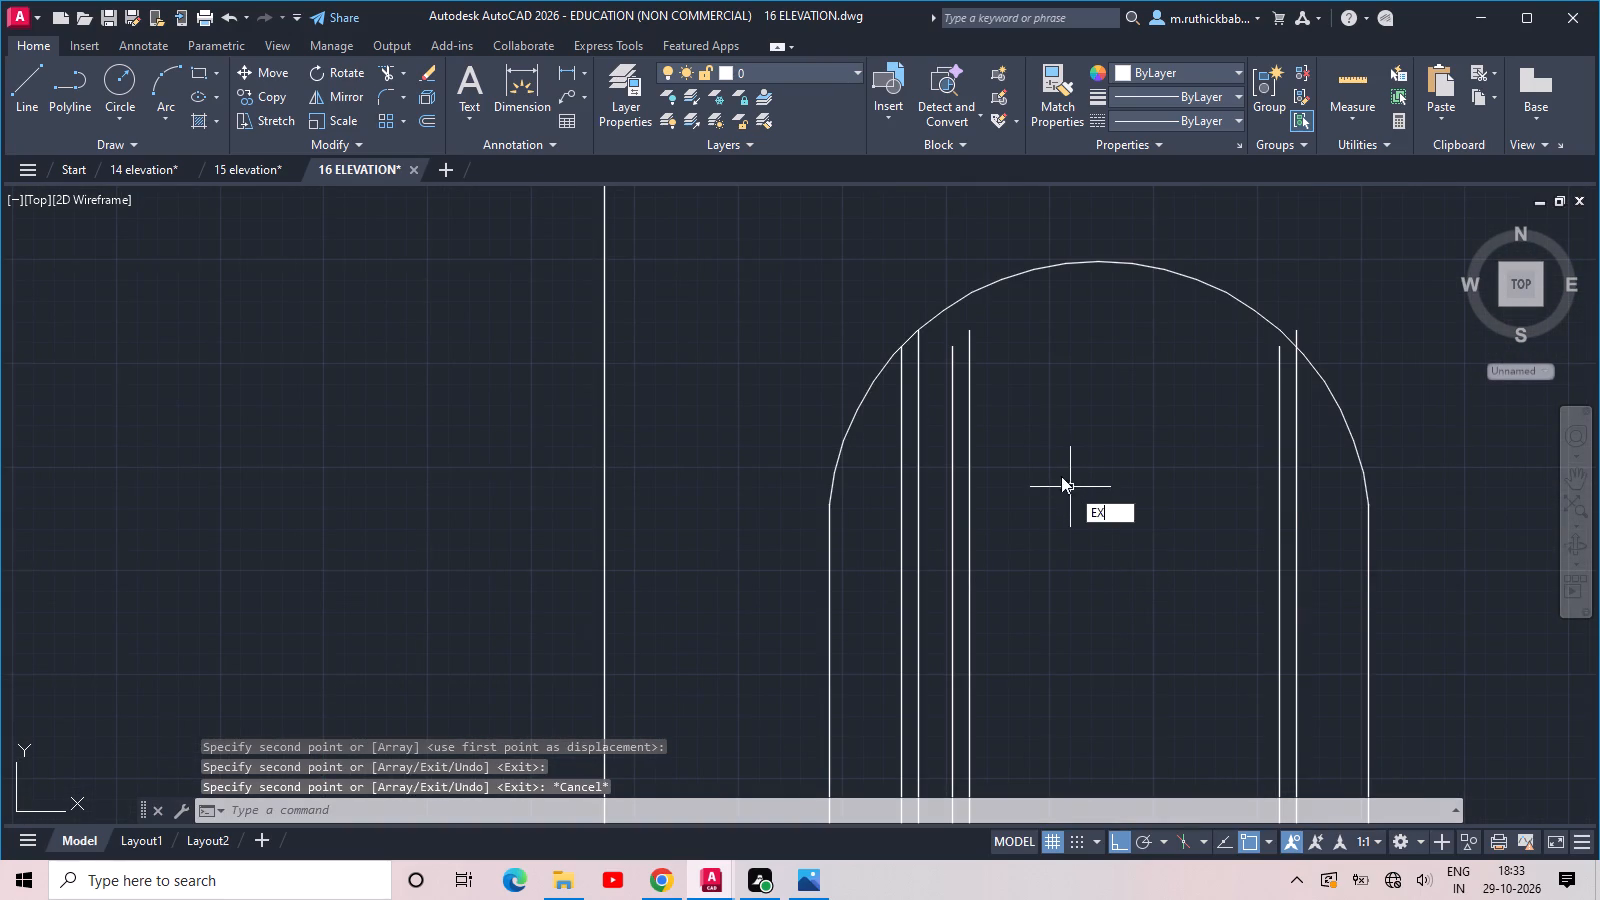
pyautogui.press('space')
pyautogui.press('space')
pyautogui.moveTo(1046, 456); pyautogui.dragTo(1013, 446)
pyautogui.click(930, 396)
pyautogui.click(1004, 423)
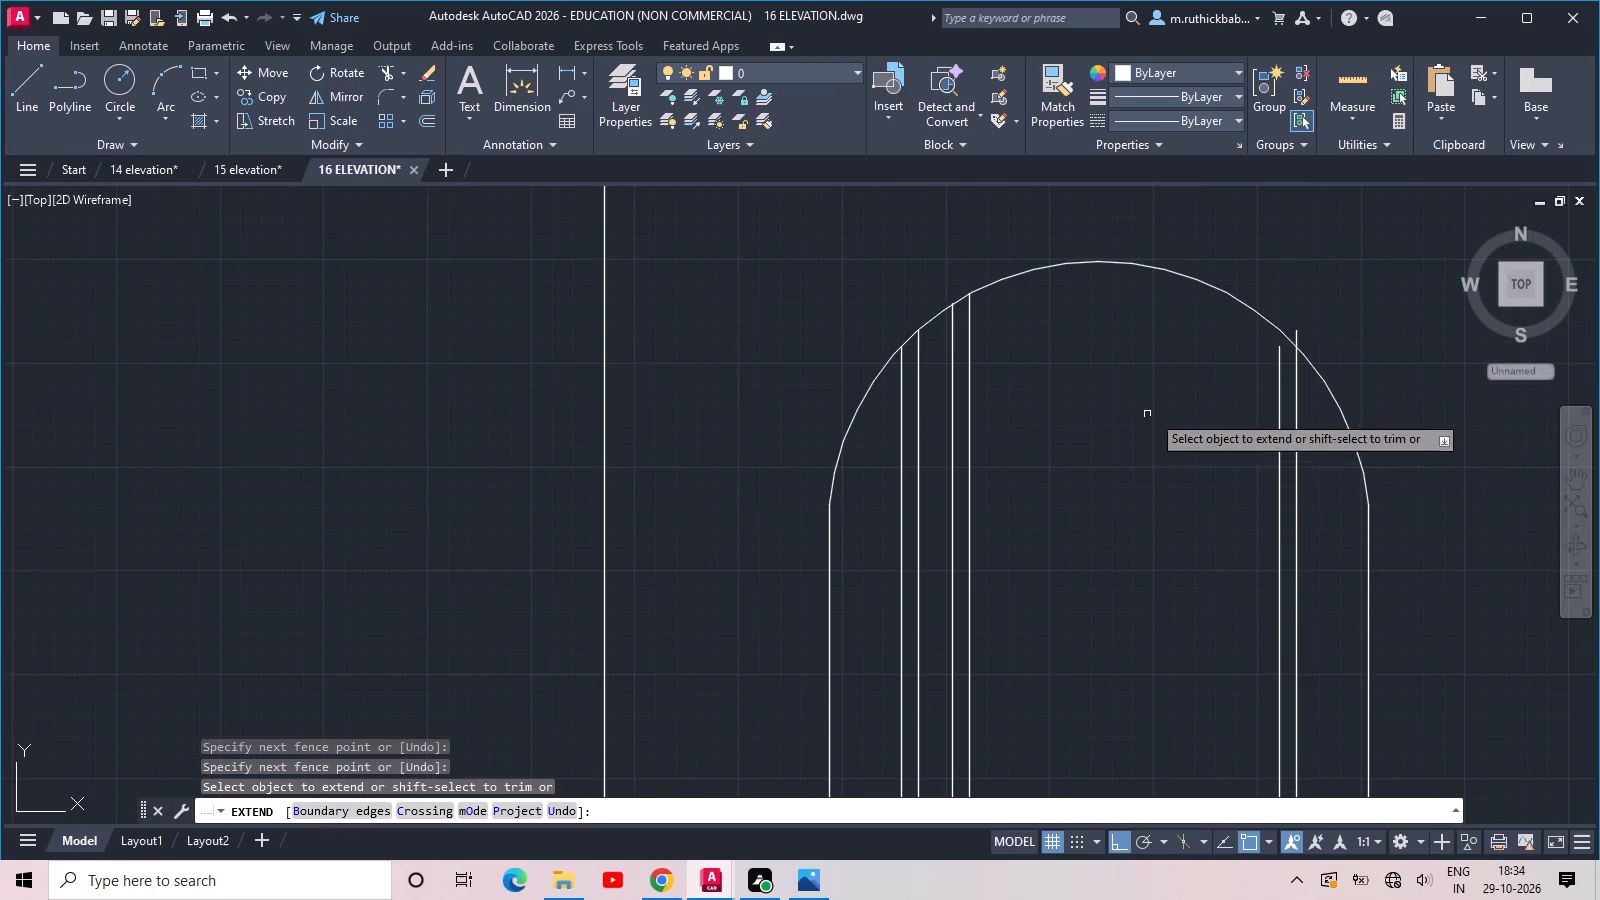
pyautogui.click(1278, 428)
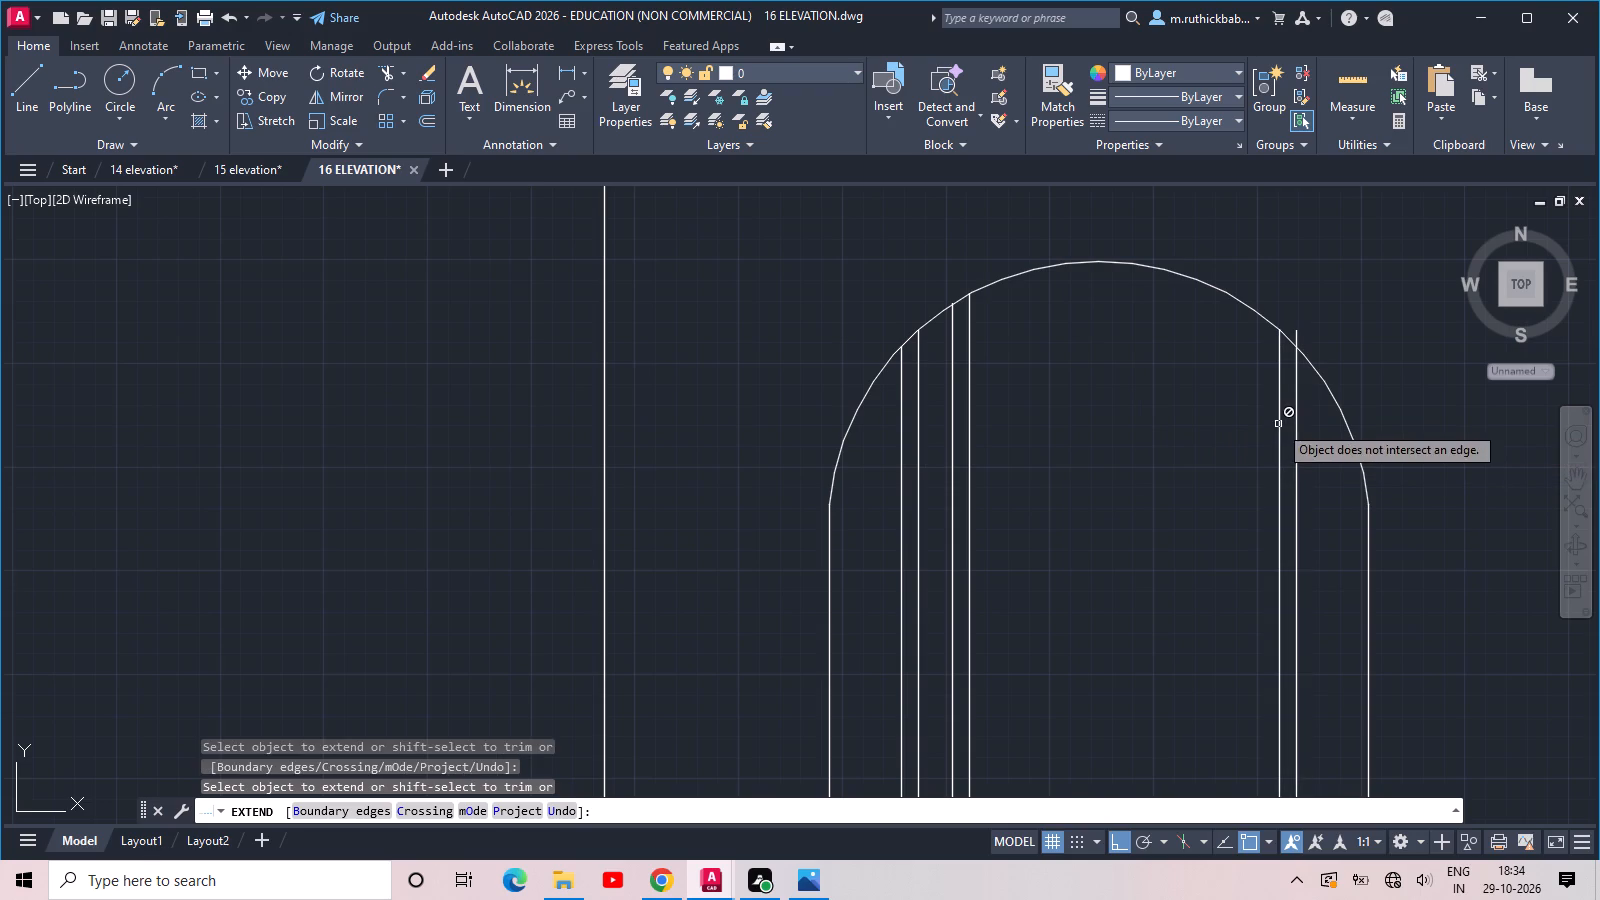
pyautogui.press('Escape')
# Trim the part of the rightmost bar's outer line that projects beyond the small opening's arch.
pyautogui.write('TR')
pyautogui.press('space')
pyautogui.press('space')
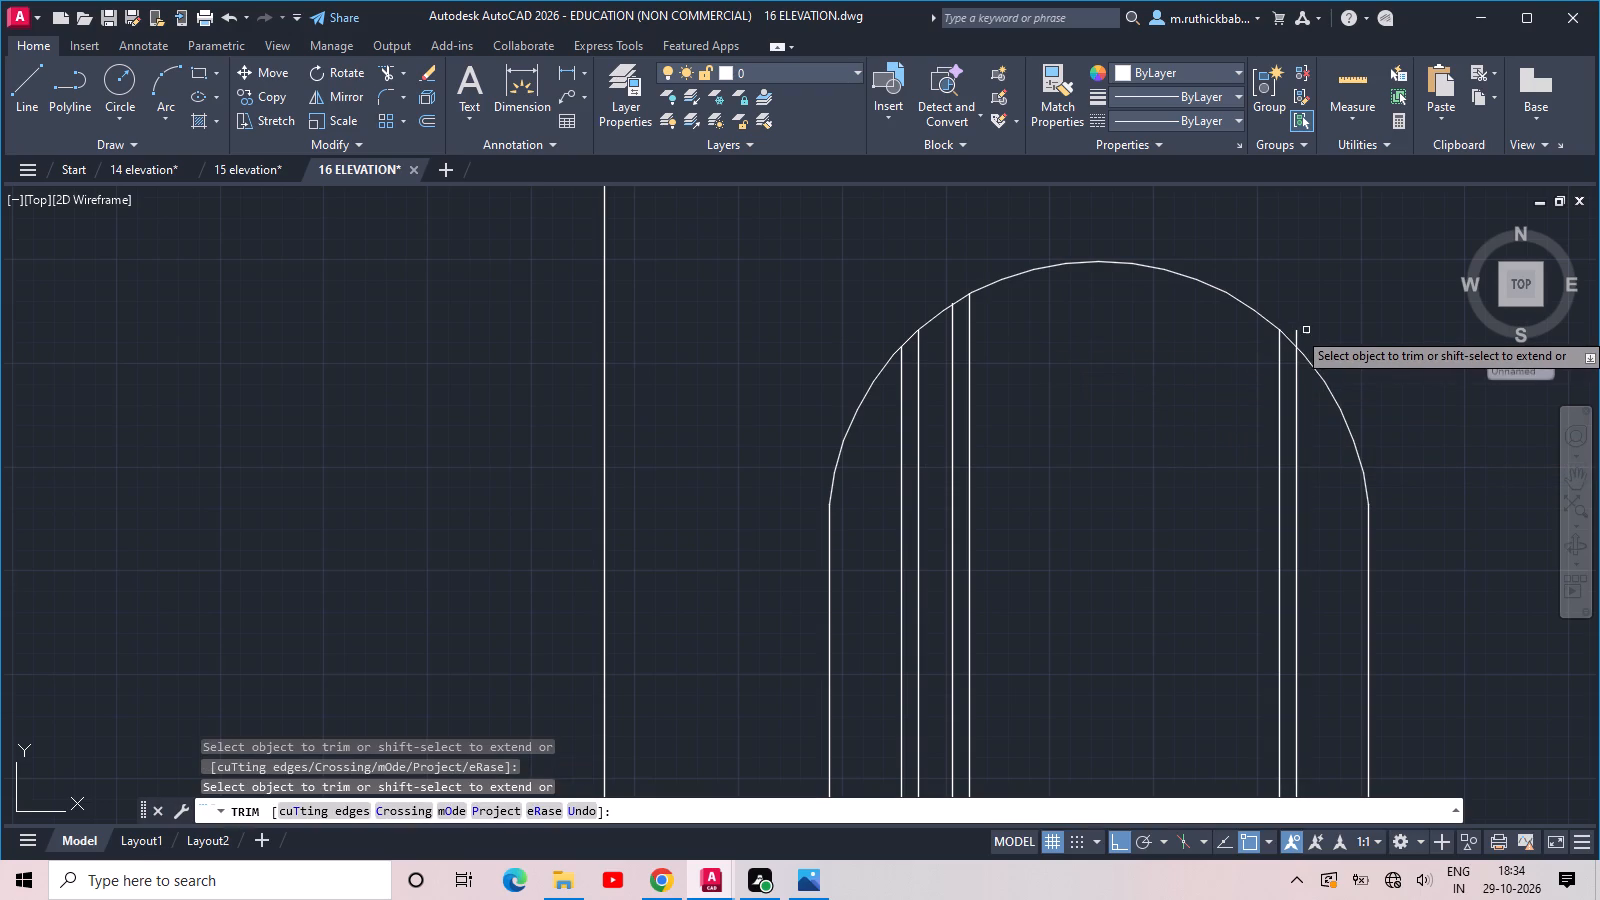
pyautogui.click(1298, 337)
pyautogui.scroll(-1, 1298, 328)
pyautogui.press('Escape')
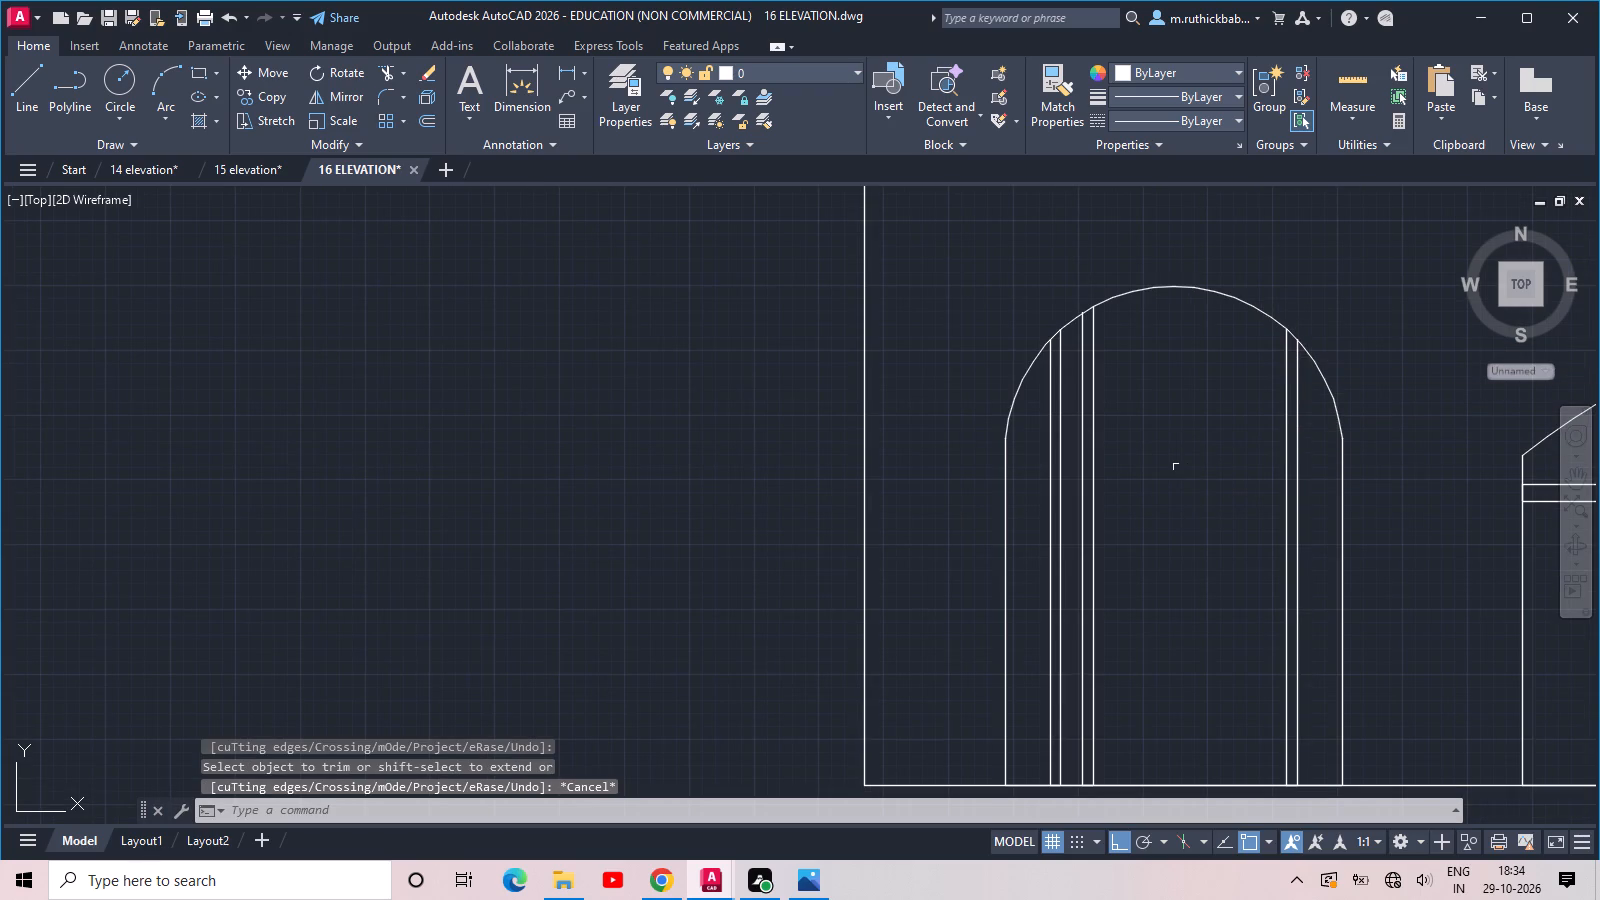
# Draw a thin horizontal rectangle about 2'-11" wide inside the small opening, starting at the left side of its arch curve.
pyautogui.write('REC')
pyautogui.press('space')
pyautogui.scroll(1, 1057, 383)
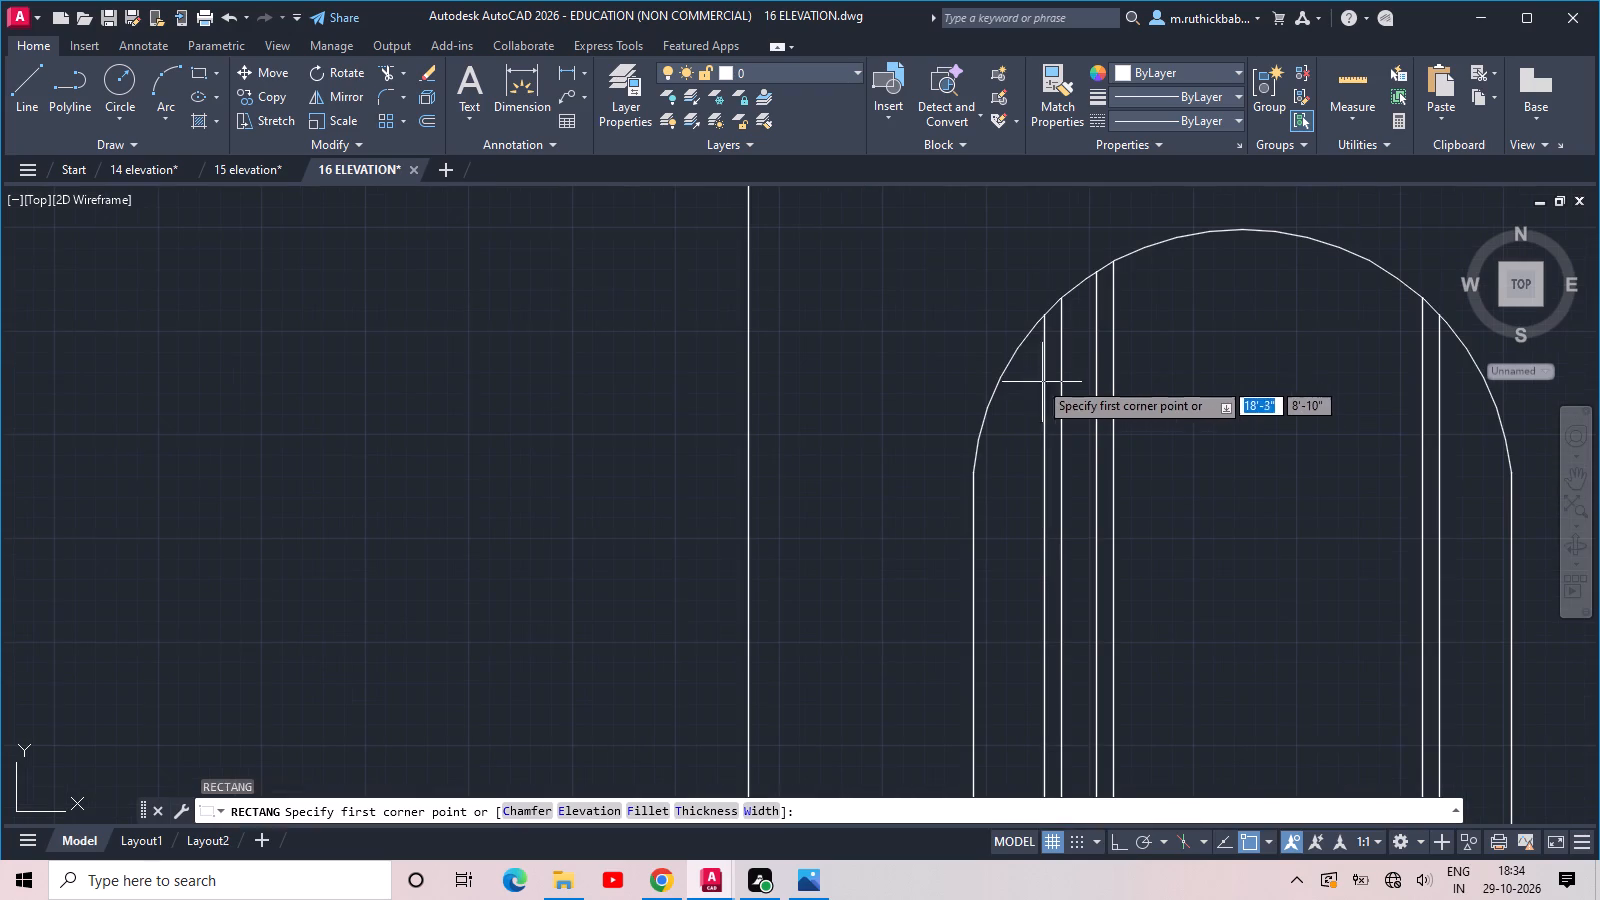
pyautogui.click(1014, 364)
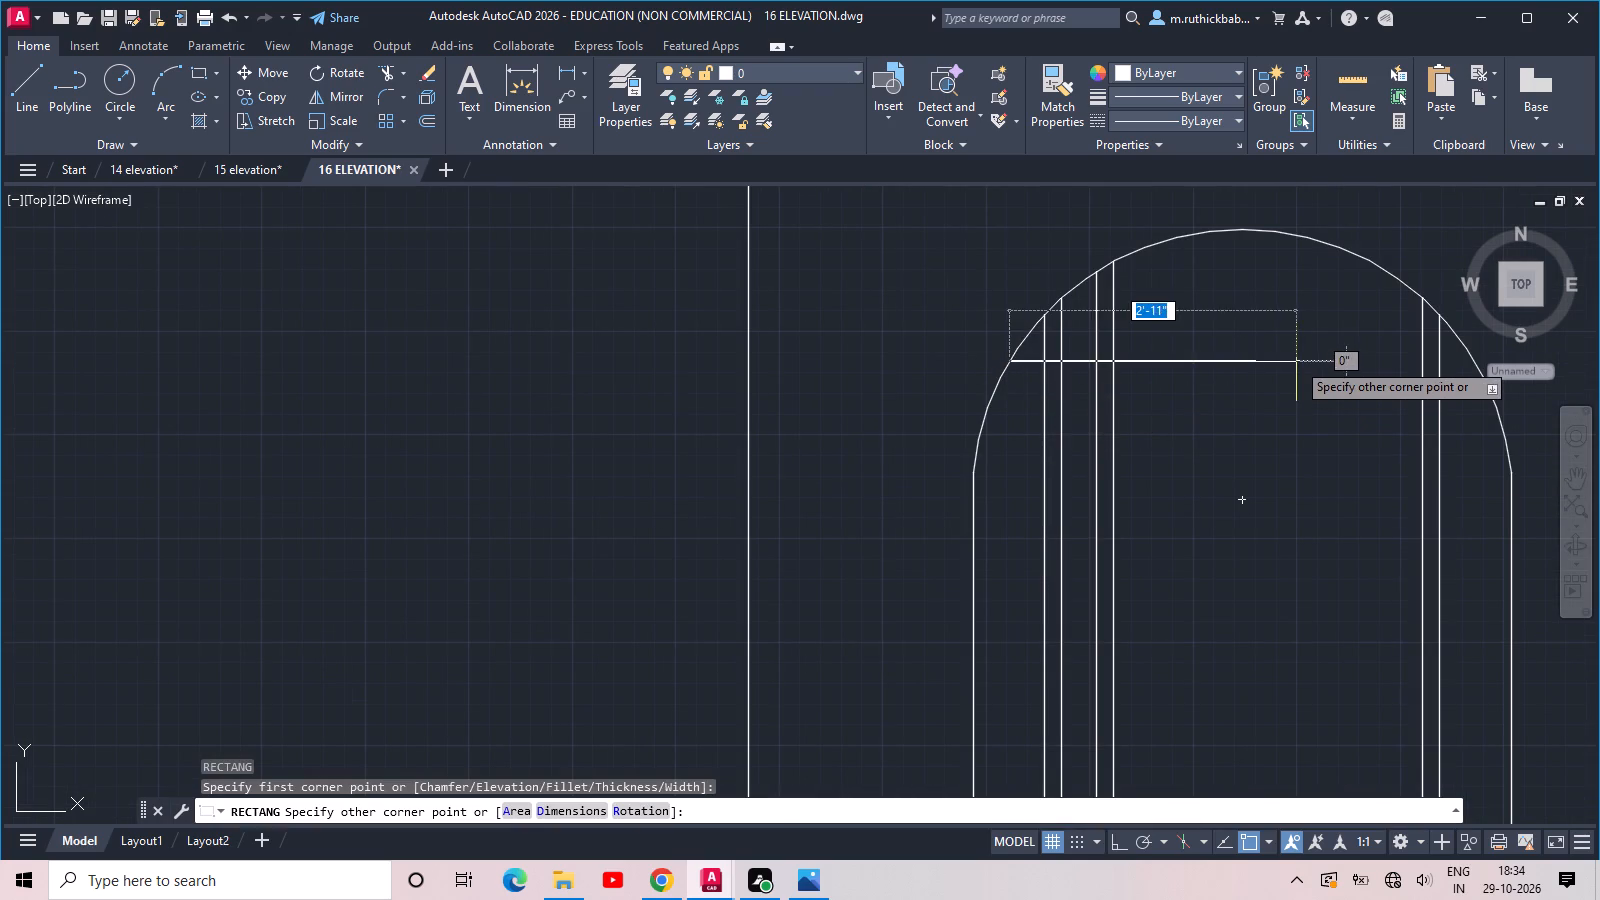
pyautogui.click(1298, 373)
# Explode the small opening's horizontal rectangle into separate lines.
pyautogui.scroll(3, 1054, 371)
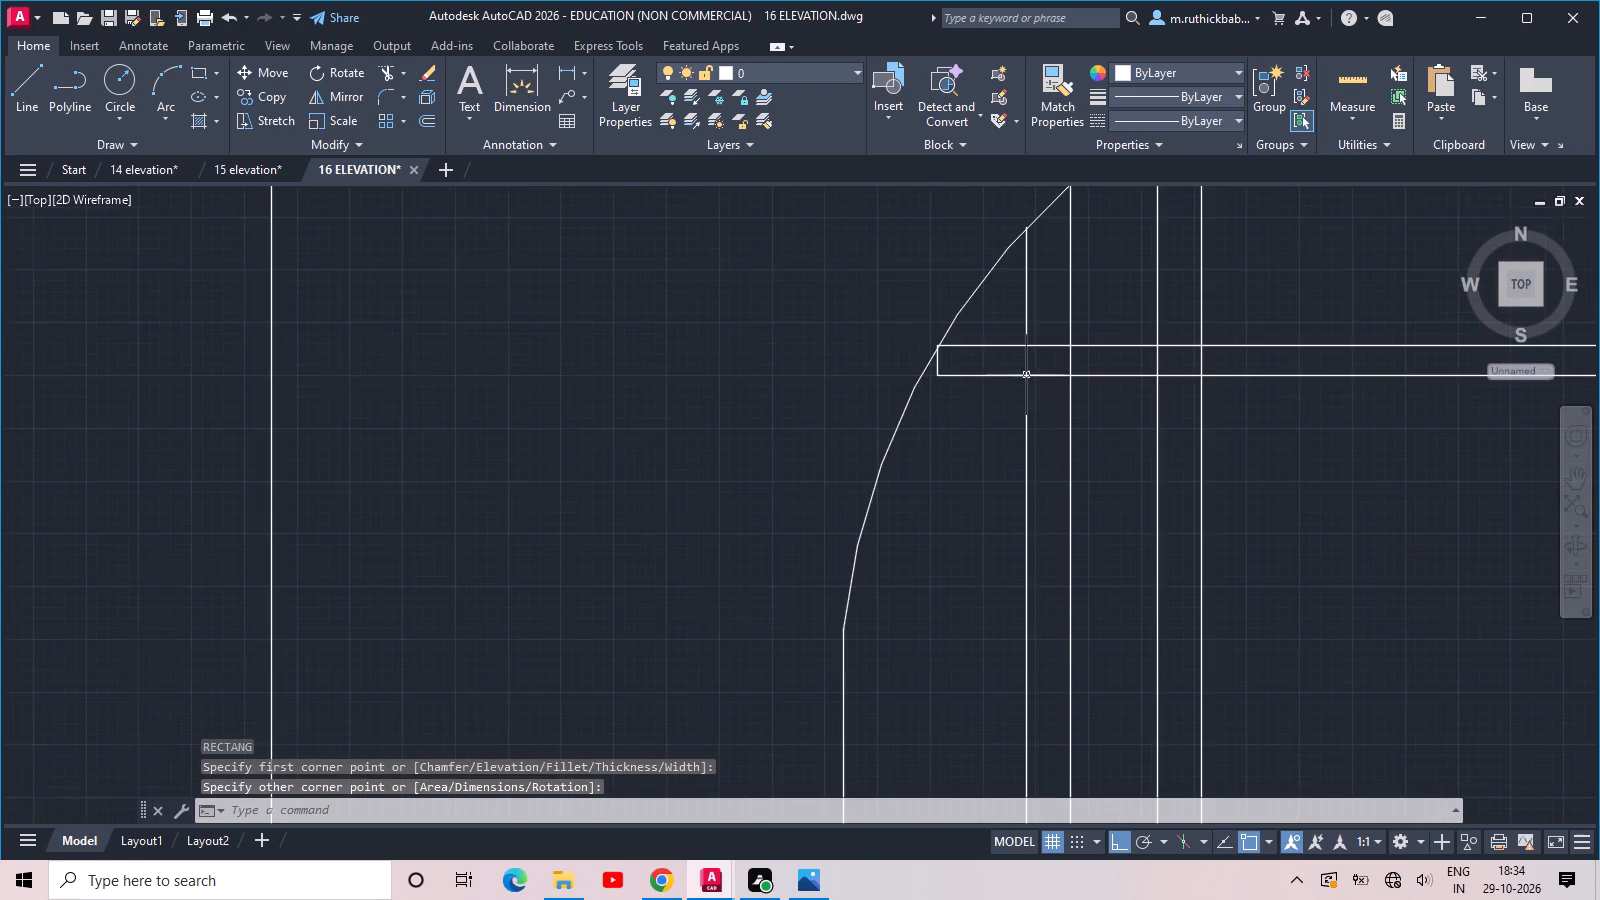
pyautogui.scroll(1, 1026, 375)
pyautogui.click(905, 392)
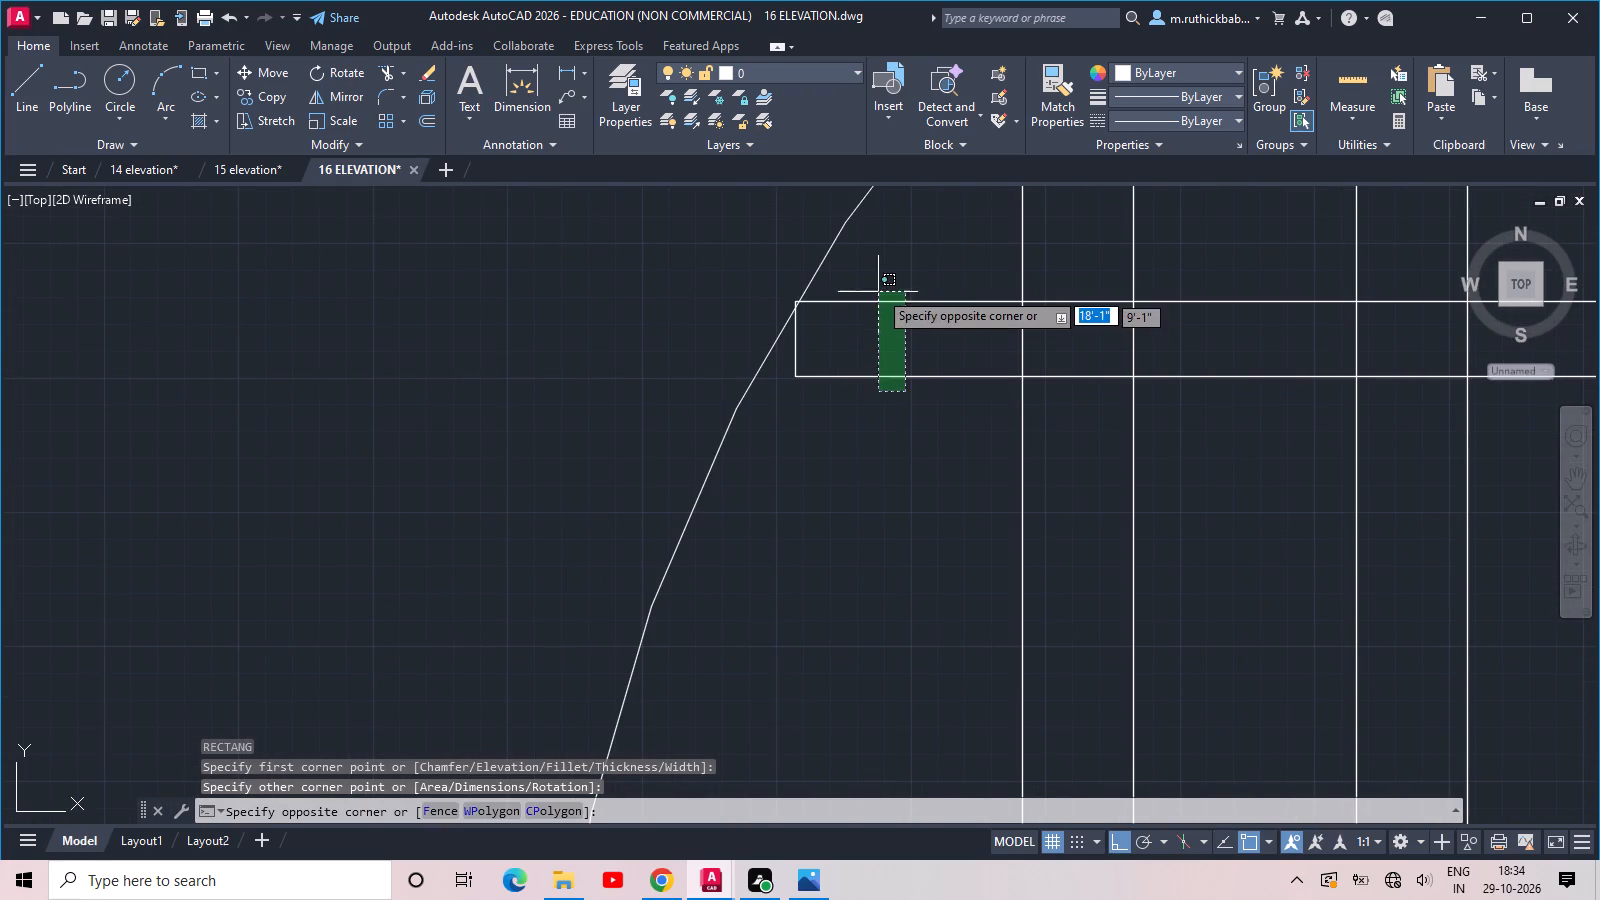
pyautogui.click(877, 282)
pyautogui.write('X')
pyautogui.press('space')
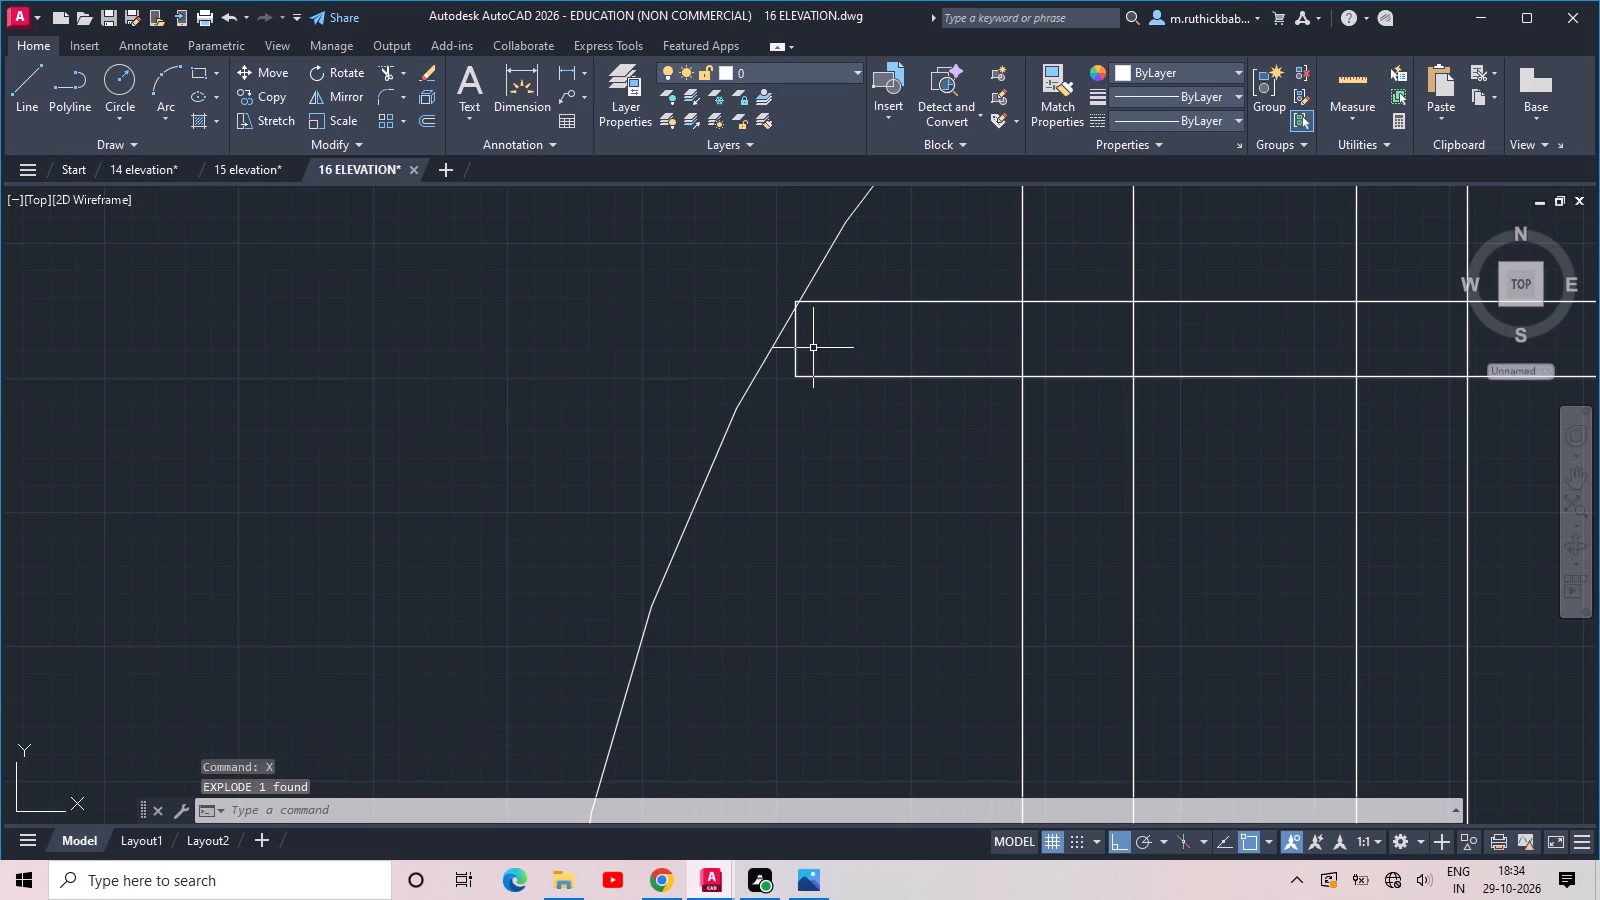
# Delete the short left end line of the small opening's horizontal bar.
pyautogui.click(813, 348)
pyautogui.click(786, 357)
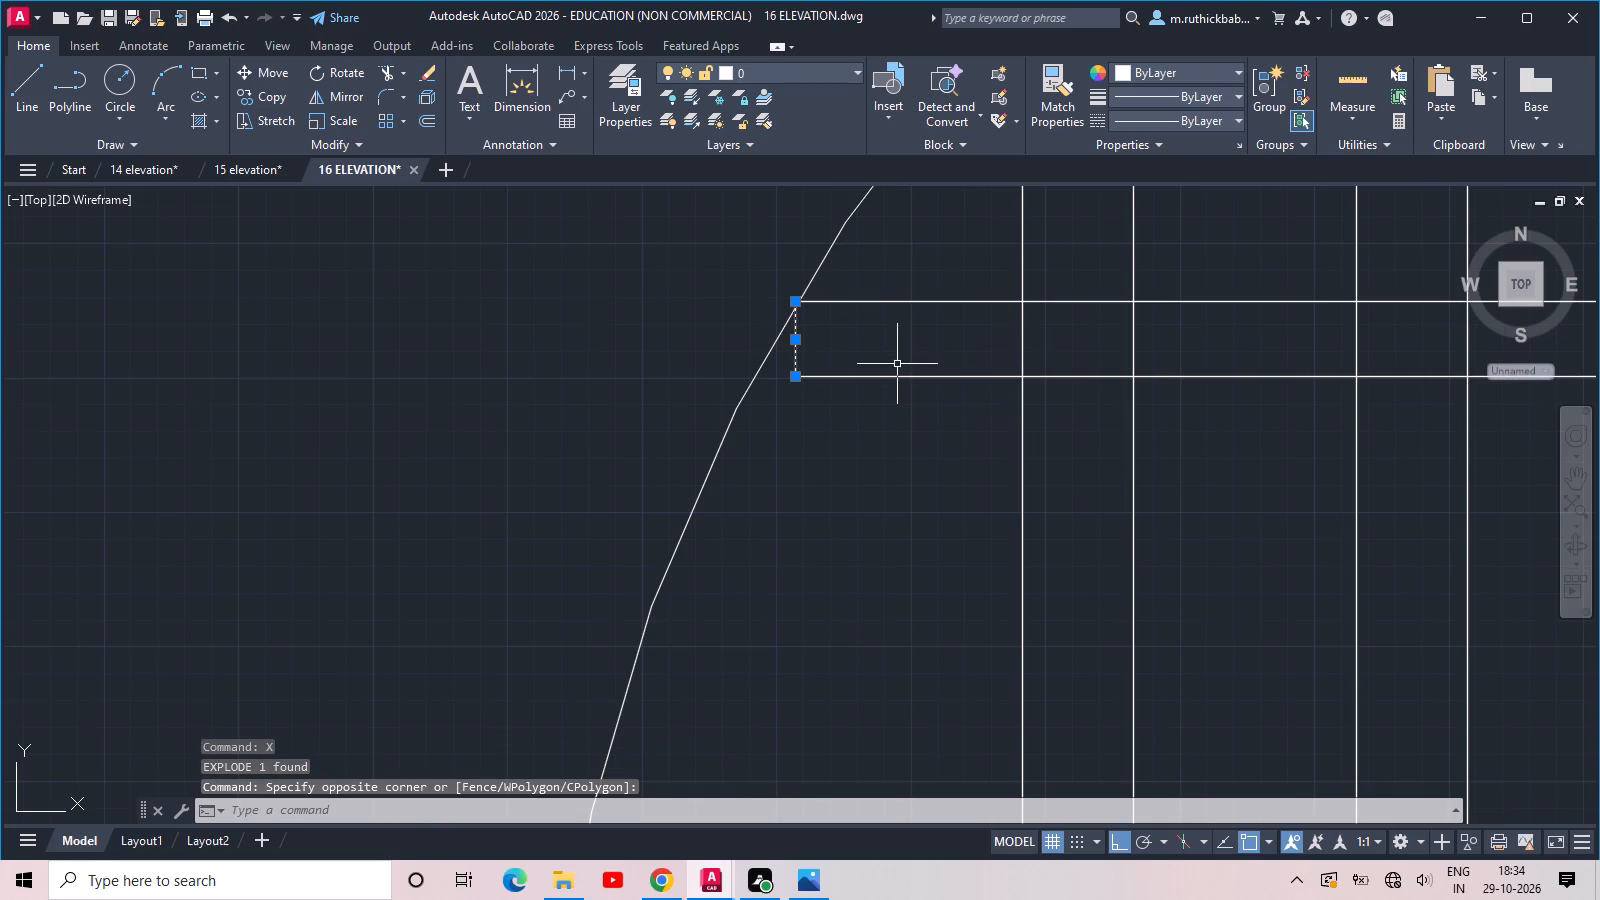
pyautogui.press('Delete')
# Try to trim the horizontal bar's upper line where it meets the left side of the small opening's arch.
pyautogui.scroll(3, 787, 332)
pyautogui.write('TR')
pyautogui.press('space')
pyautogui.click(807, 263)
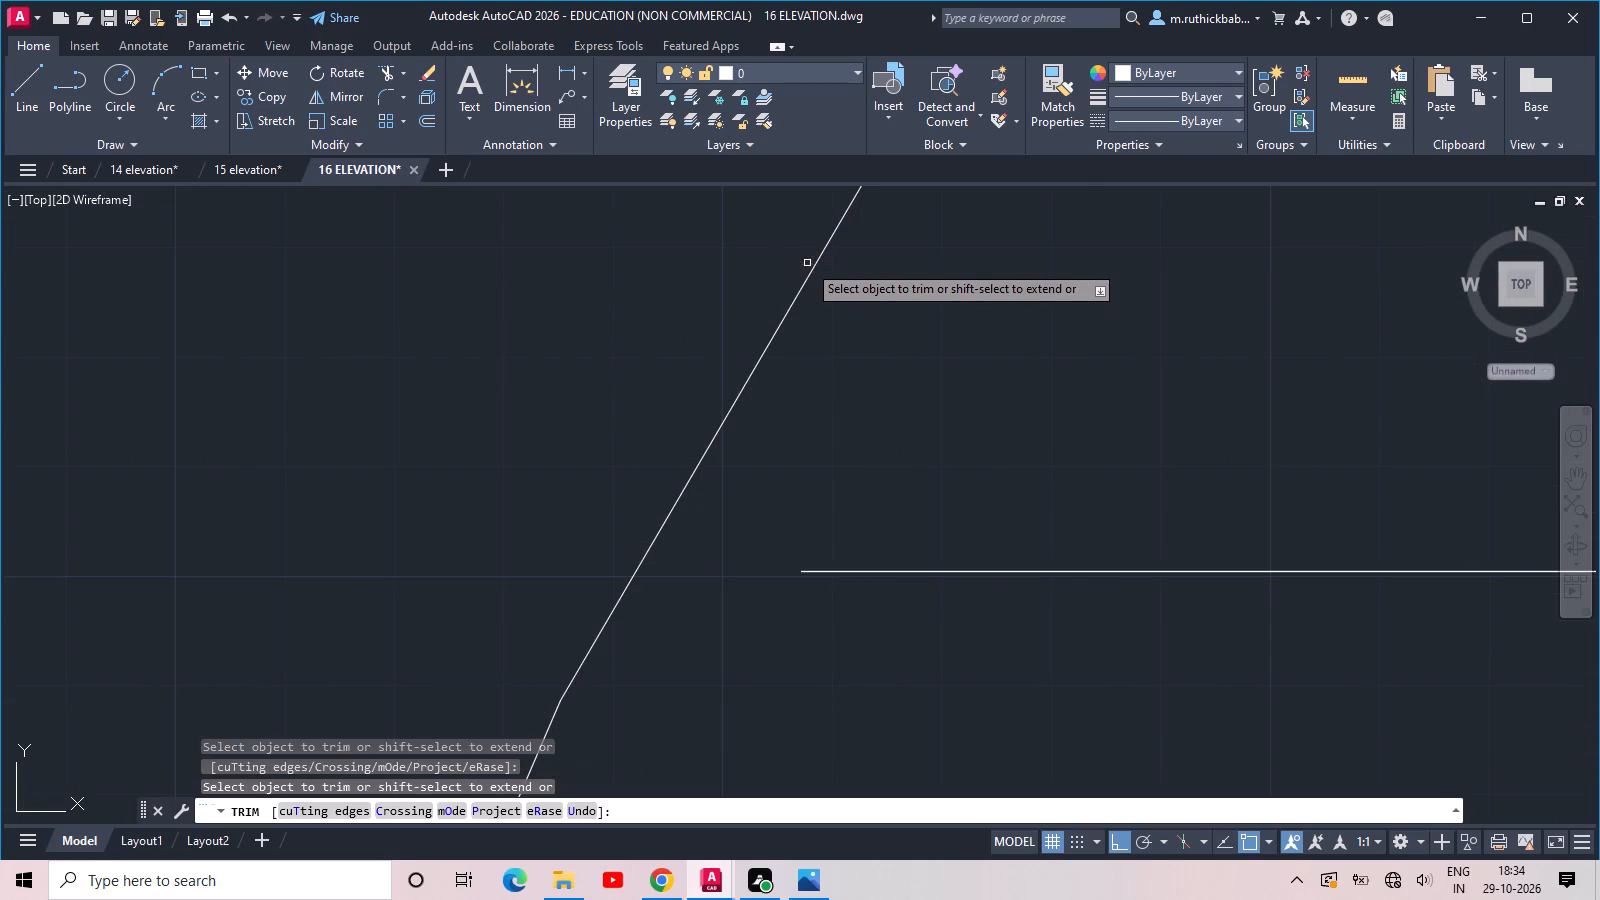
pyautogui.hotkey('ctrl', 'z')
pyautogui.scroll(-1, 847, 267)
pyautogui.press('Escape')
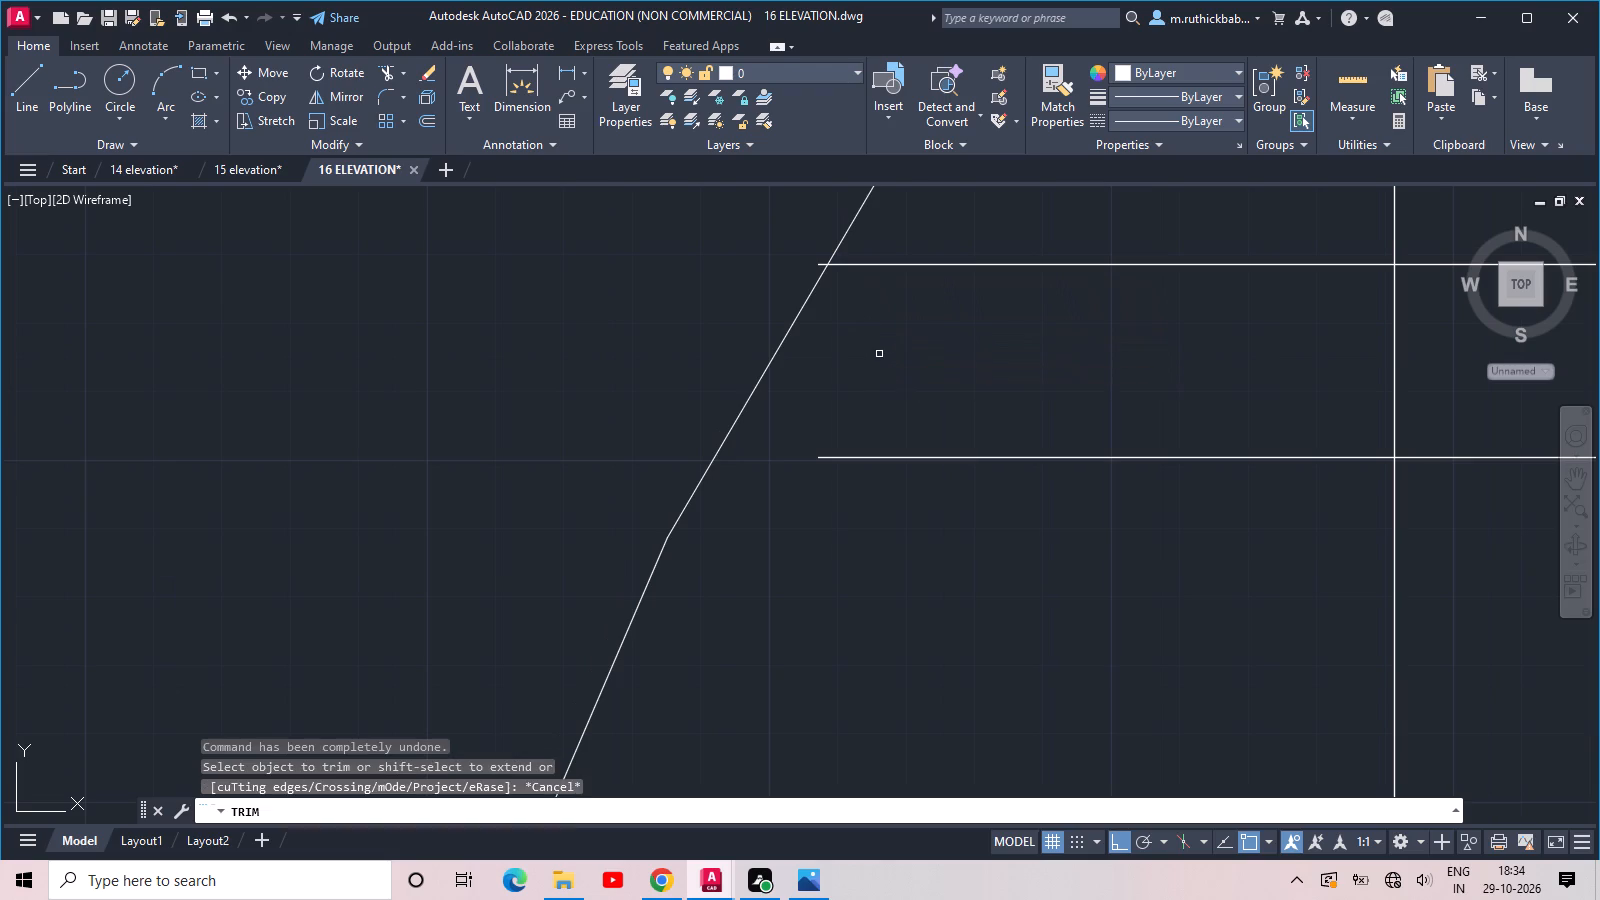
# Extend the horizontal bar's lower line to the left side of the small opening's arch.
pyautogui.scroll(-1, 885, 358)
pyautogui.write('EX')
pyautogui.press('space')
pyautogui.press('space')
pyautogui.click(898, 388)
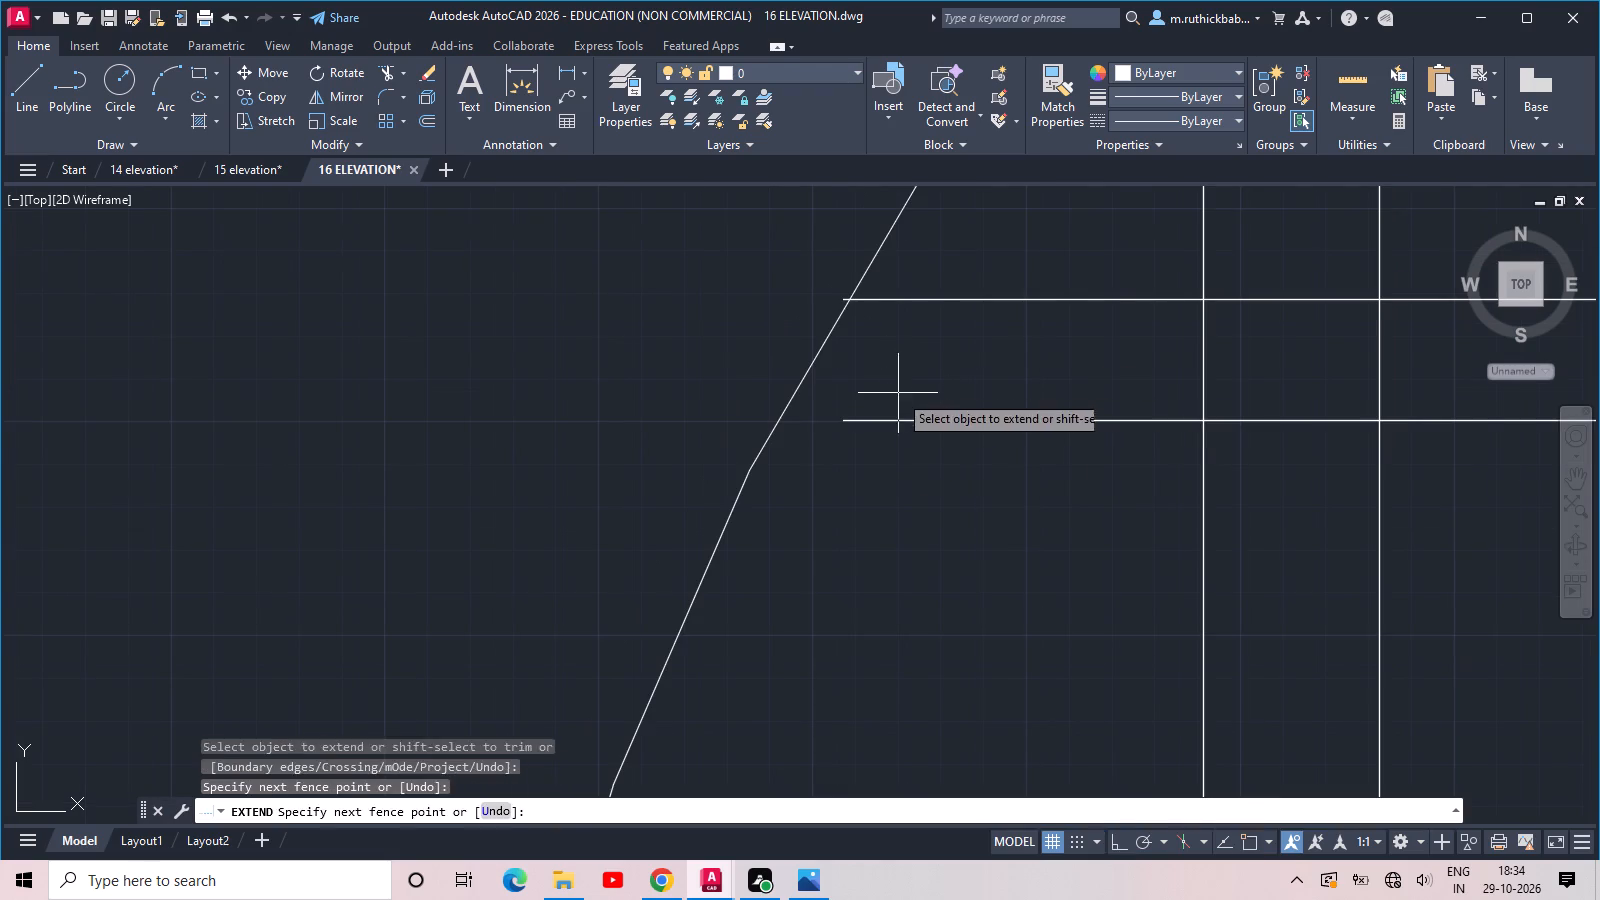
pyautogui.click(891, 489)
# Extend both lines of the horizontal bar across the rightmost vertical bar to the right side of the small opening's arch.
pyautogui.scroll(-3, 943, 457)
pyautogui.moveTo(1313, 474); pyautogui.dragTo(745, 561, button='middle')
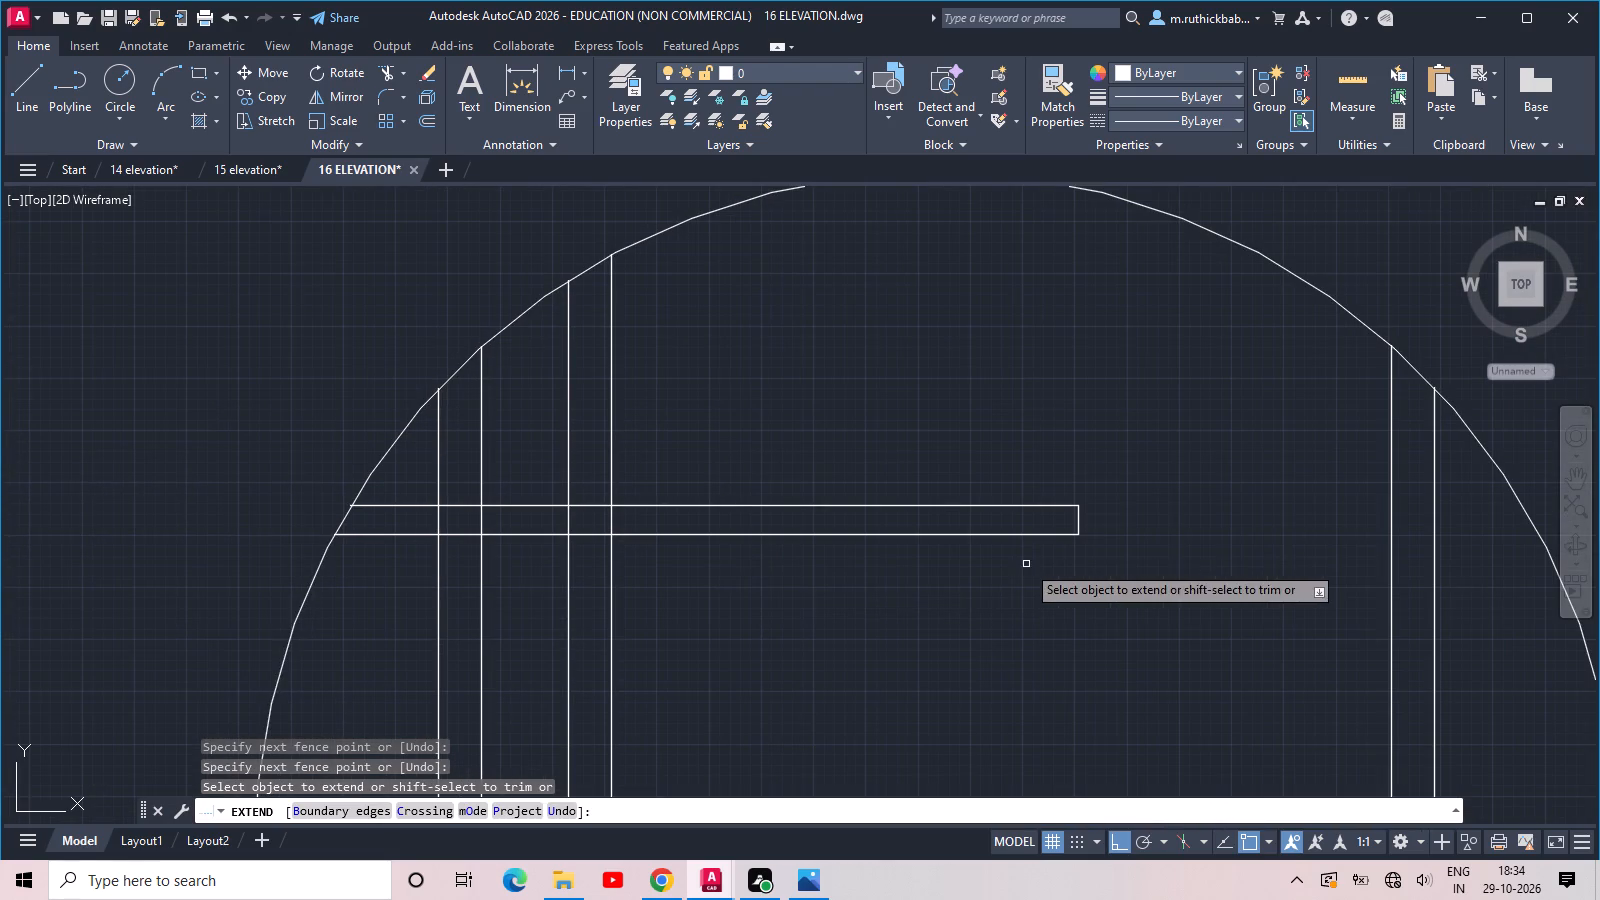
pyautogui.click(1052, 556)
pyautogui.click(1039, 425)
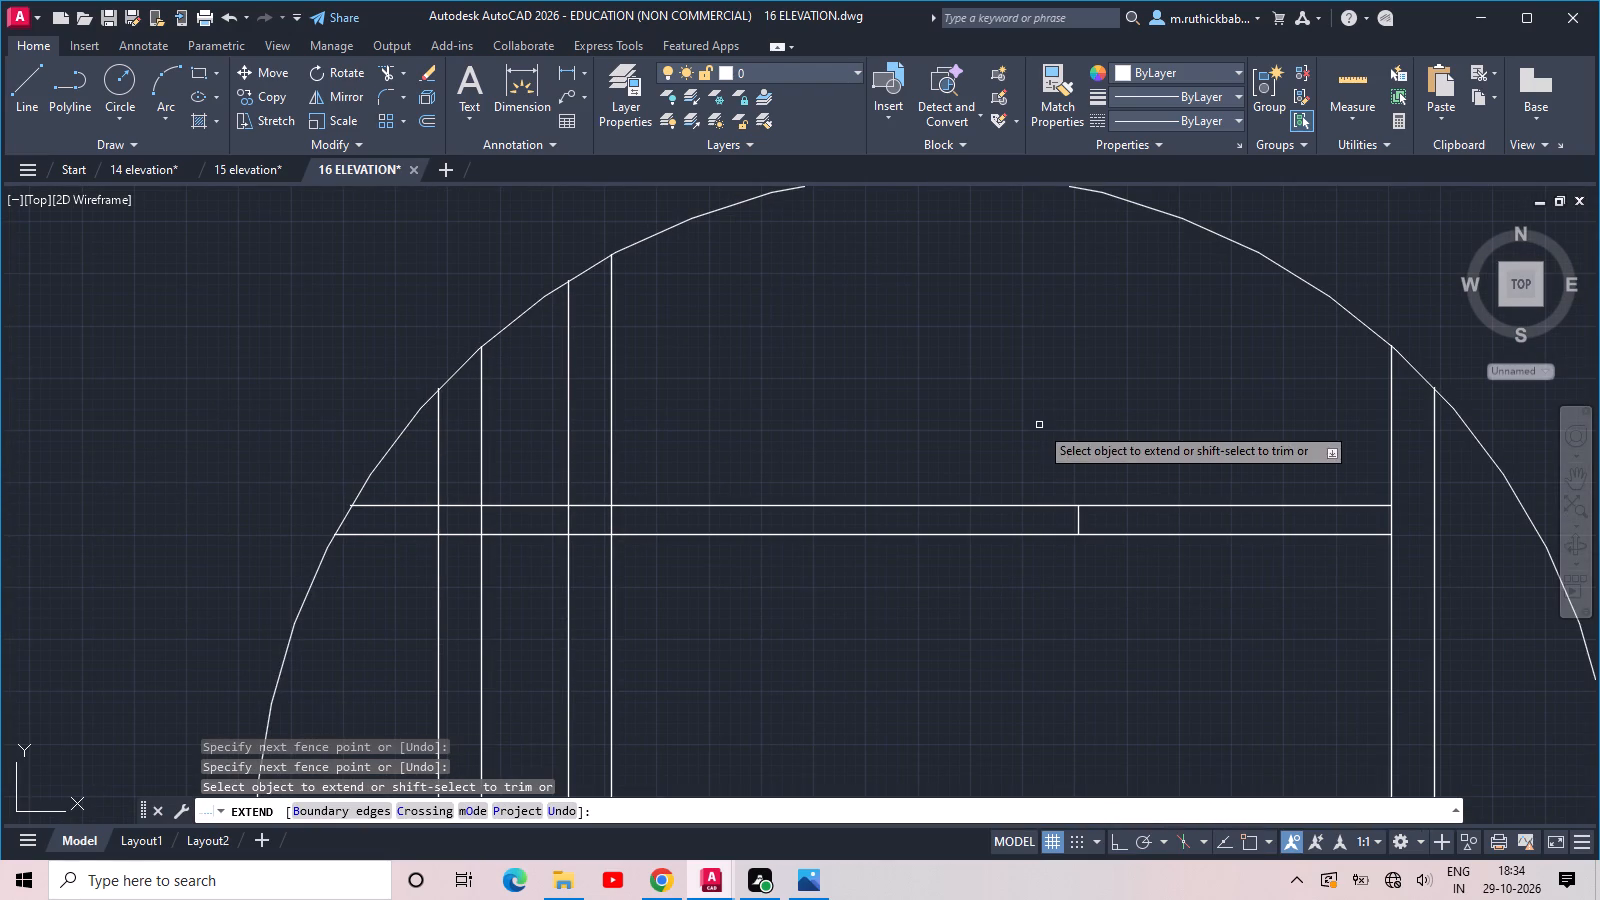
pyautogui.click(1213, 548)
pyautogui.click(1191, 427)
pyautogui.moveTo(1312, 595); pyautogui.dragTo(1309, 573)
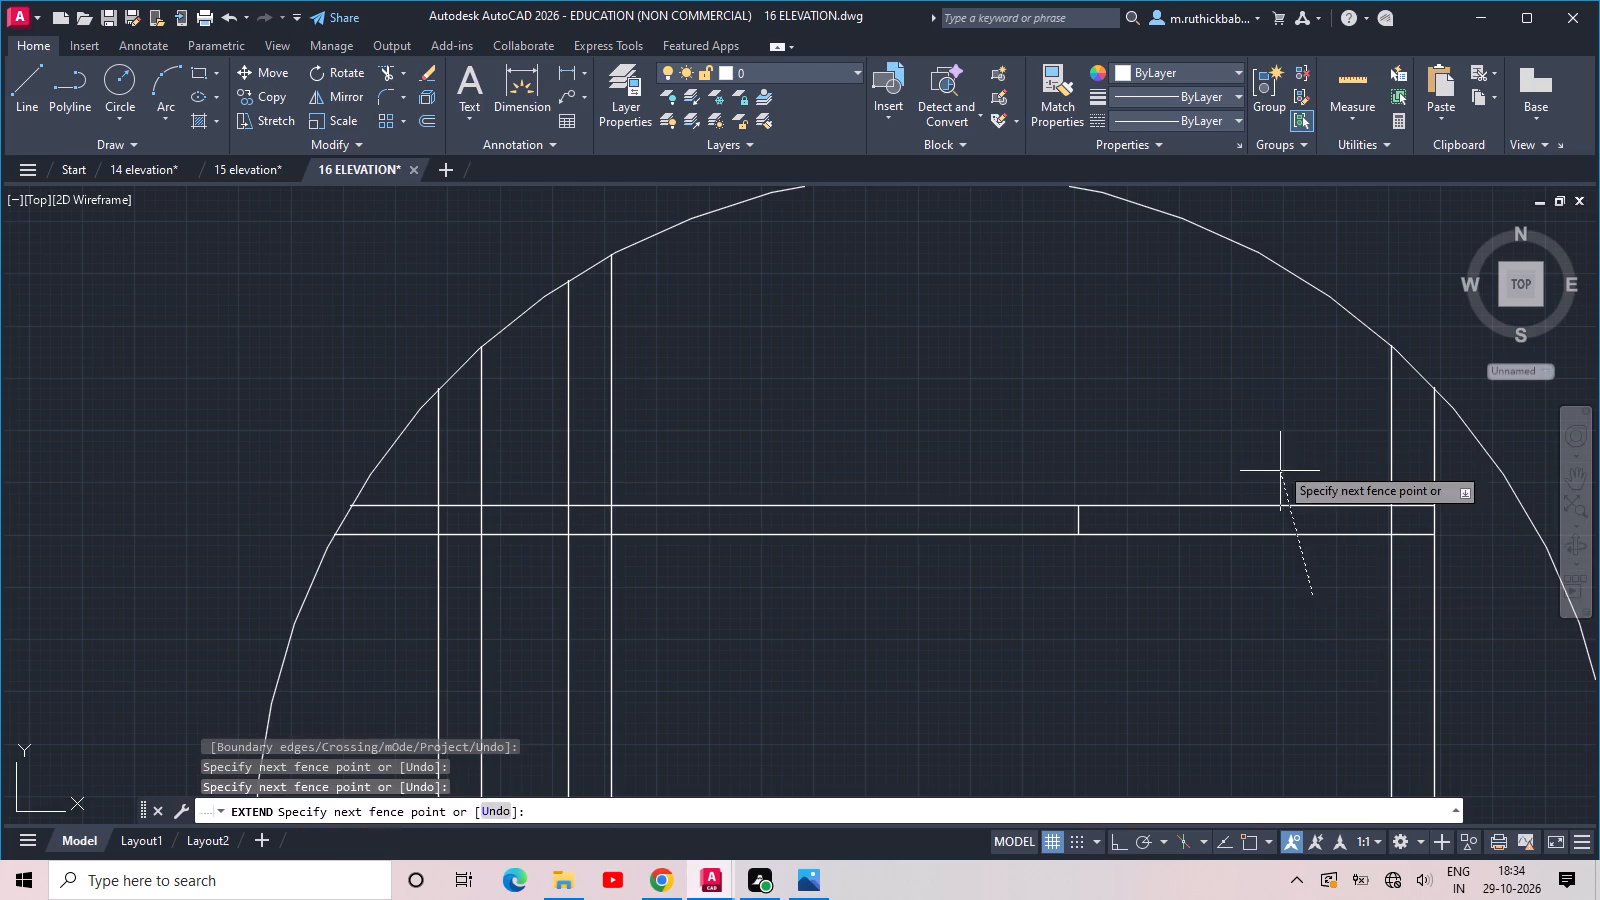
pyautogui.click(1276, 433)
pyautogui.press('Escape')
# Delete the leftover short end line inside the small opening's extended horizontal bar.
pyautogui.moveTo(1057, 465); pyautogui.dragTo(1064, 483)
pyautogui.click(1132, 602)
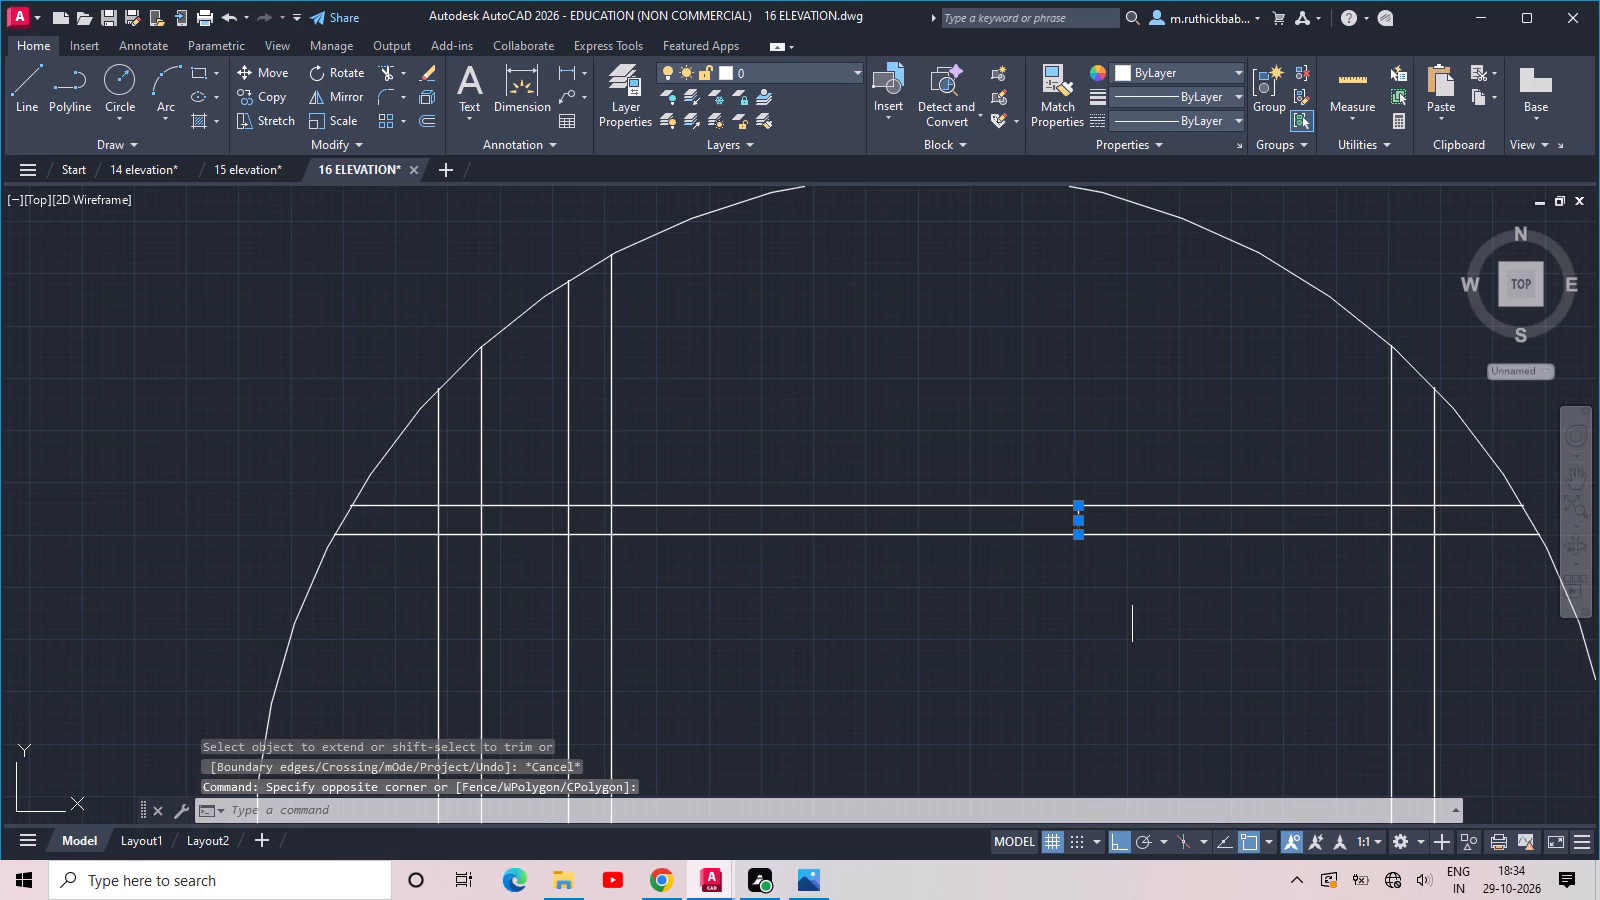
pyautogui.press('Delete')
# Trim the vertical bars' lines where they pass through the small opening's horizontal bar.
pyautogui.scroll(-2, 1131, 576)
pyautogui.scroll(1, 1077, 553)
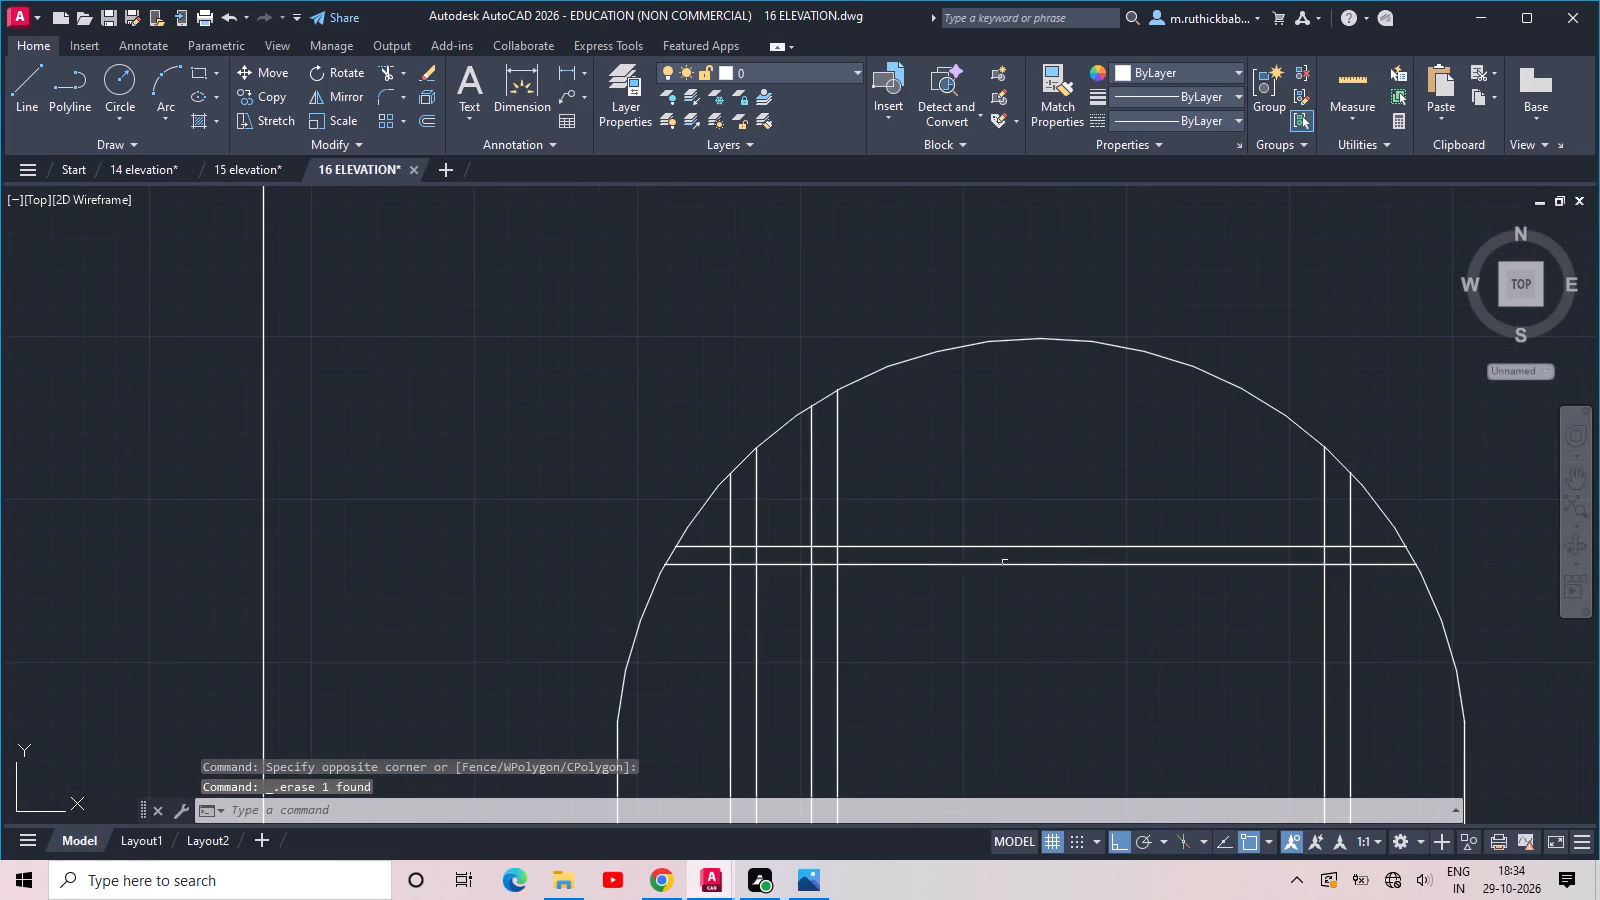
pyautogui.write('TR')
pyautogui.press('space')
pyautogui.press('space')
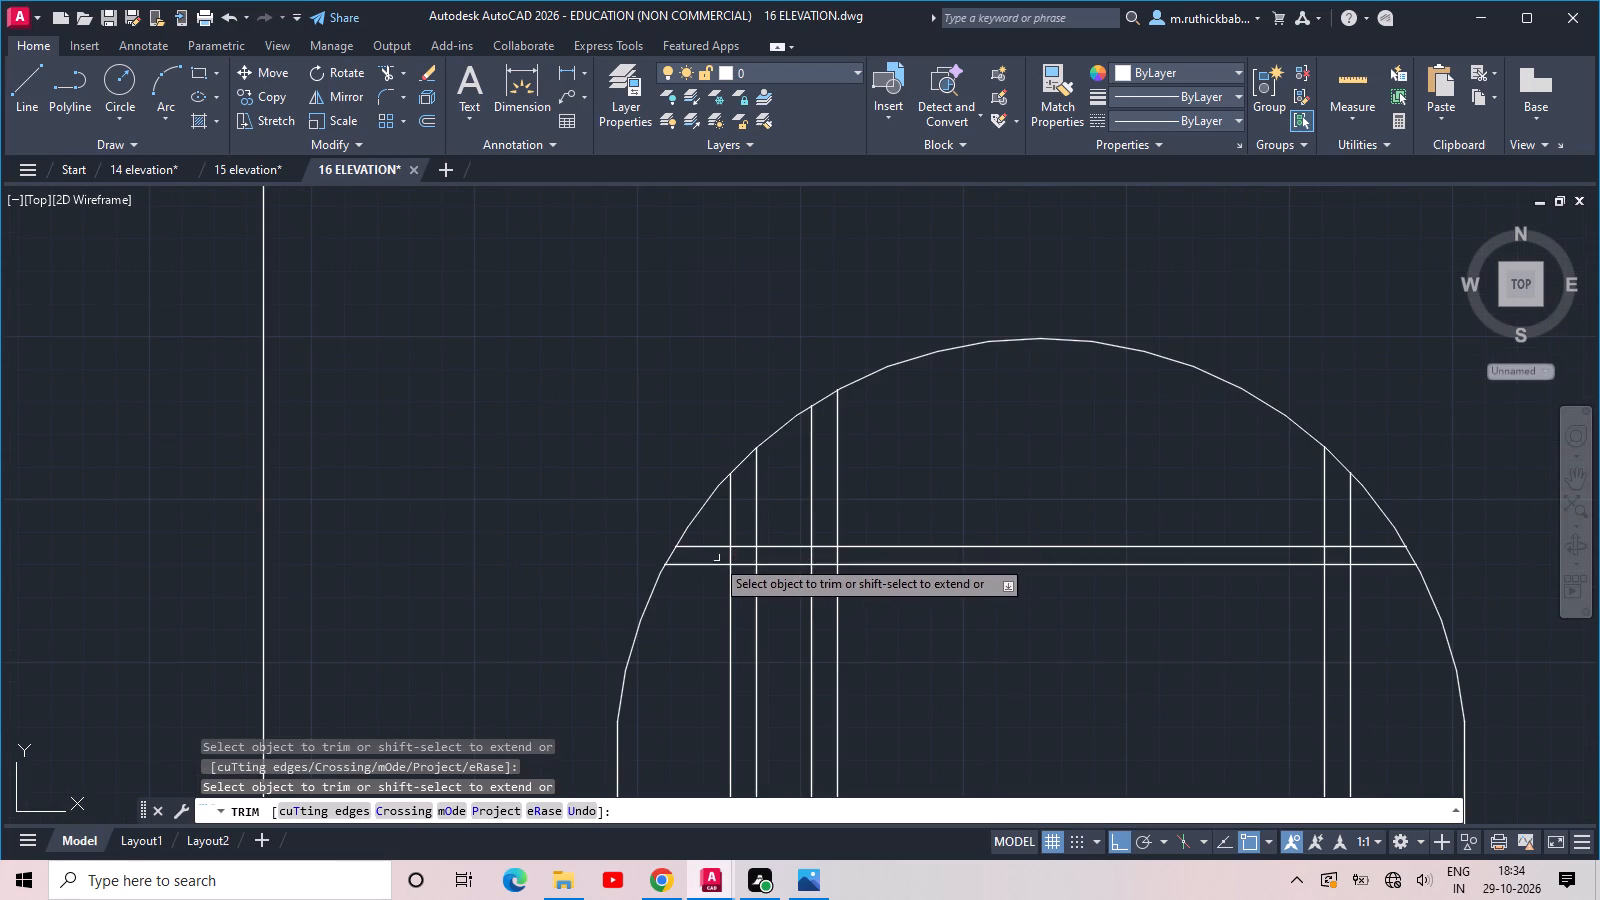
pyautogui.moveTo(715, 557); pyautogui.dragTo(724, 556)
pyautogui.click(1391, 553)
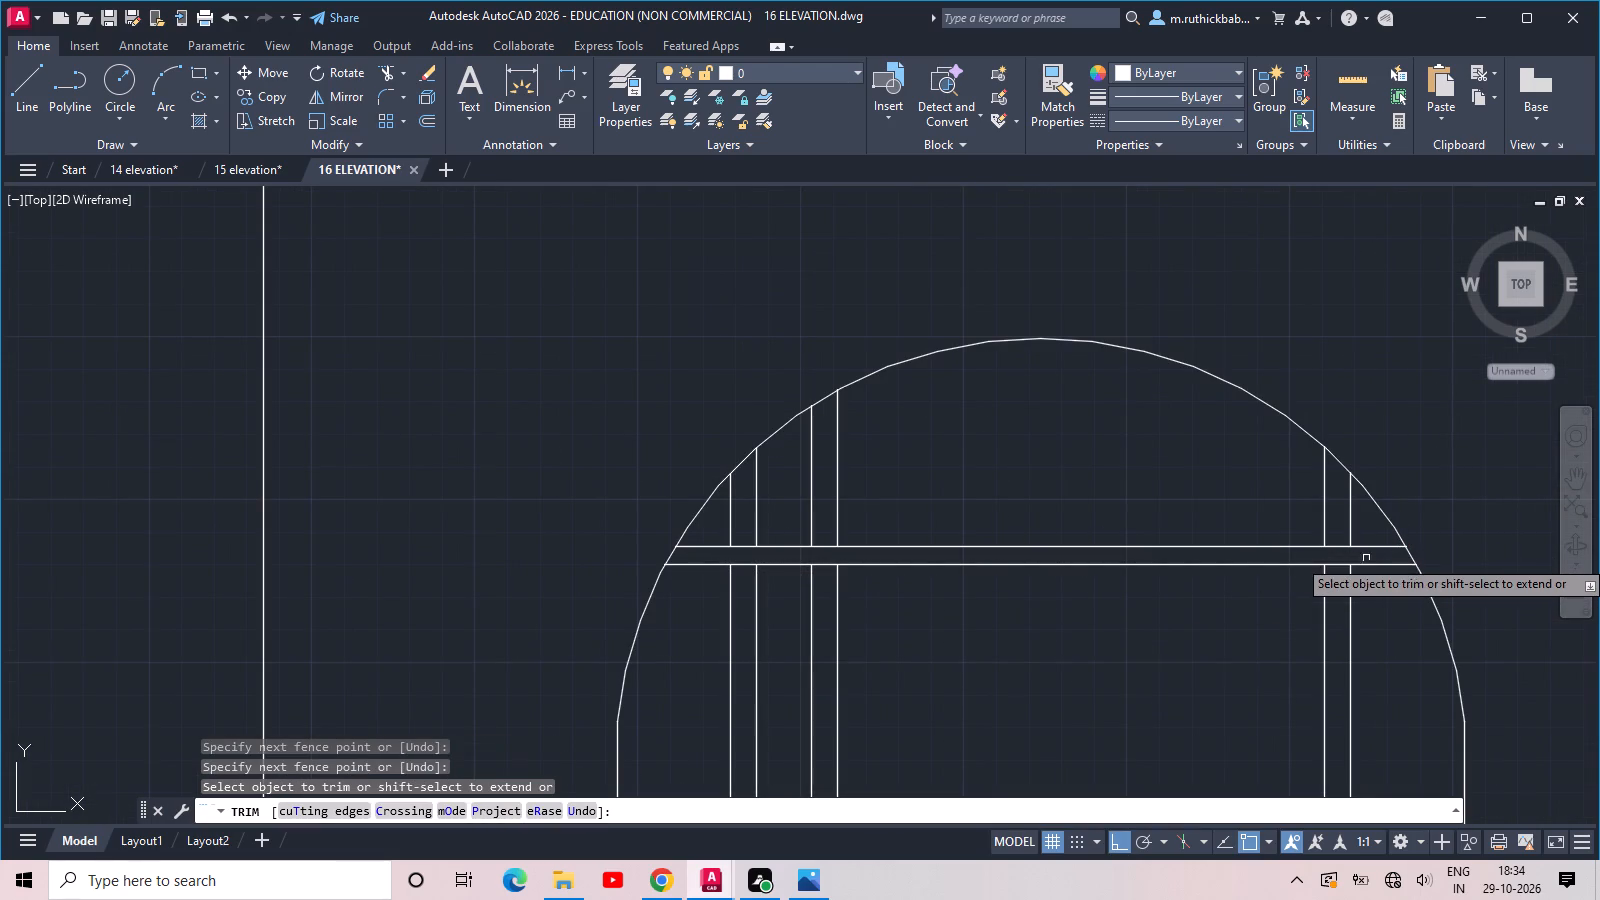
# Trim the horizontal bar's lines where they pass through the small opening's three vertical bars.
pyautogui.click(1338, 533)
pyautogui.click(1336, 605)
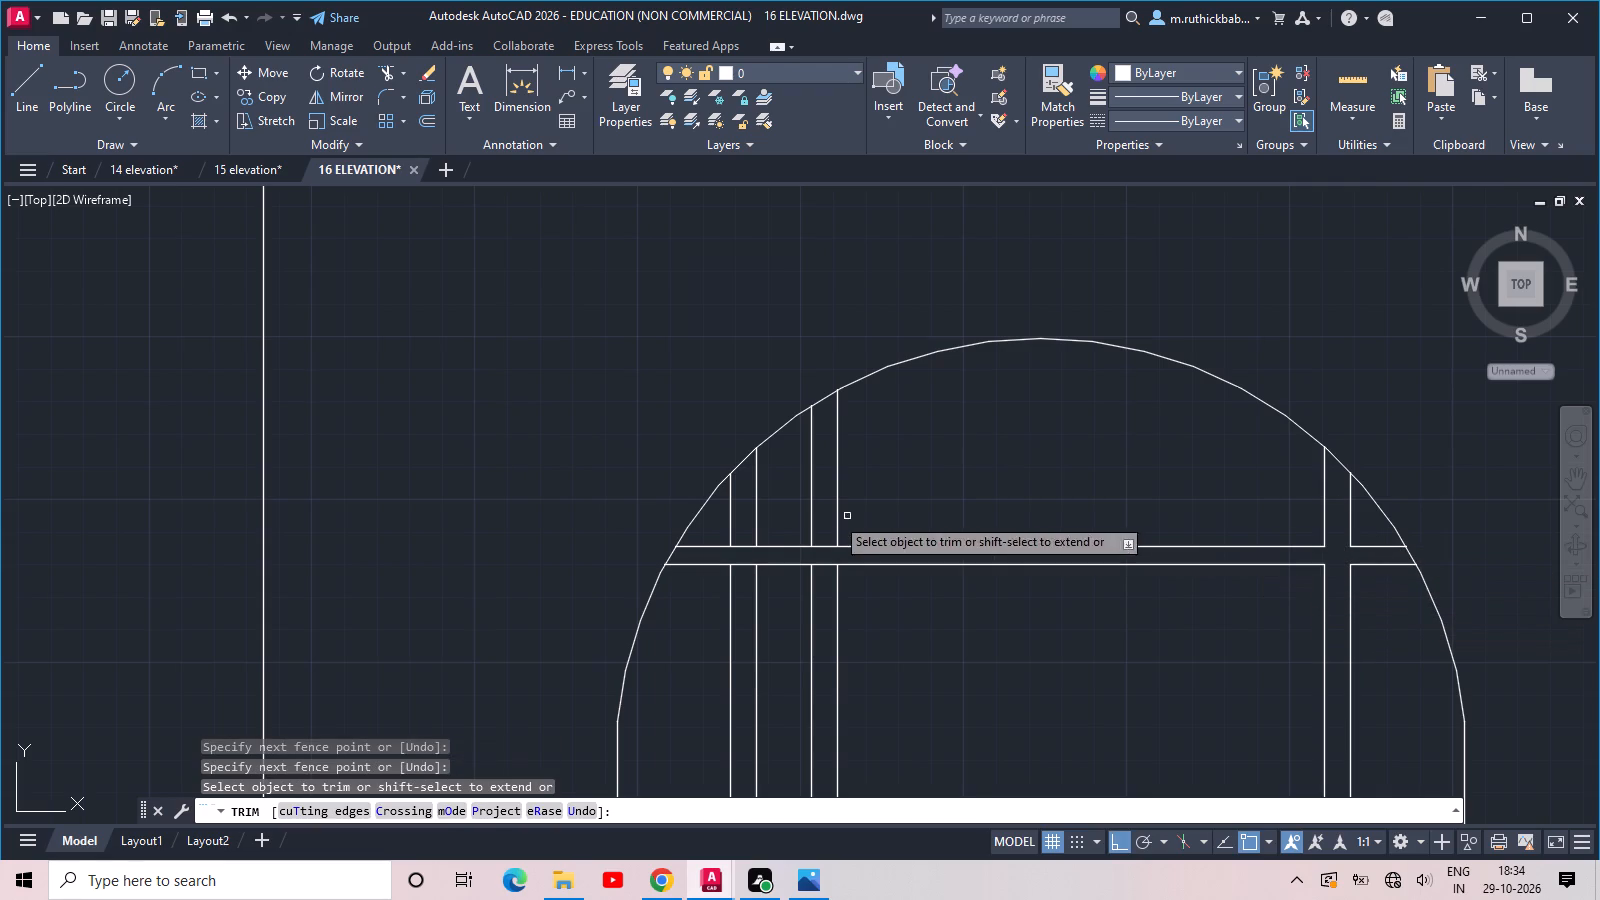
pyautogui.click(825, 574)
pyautogui.click(826, 519)
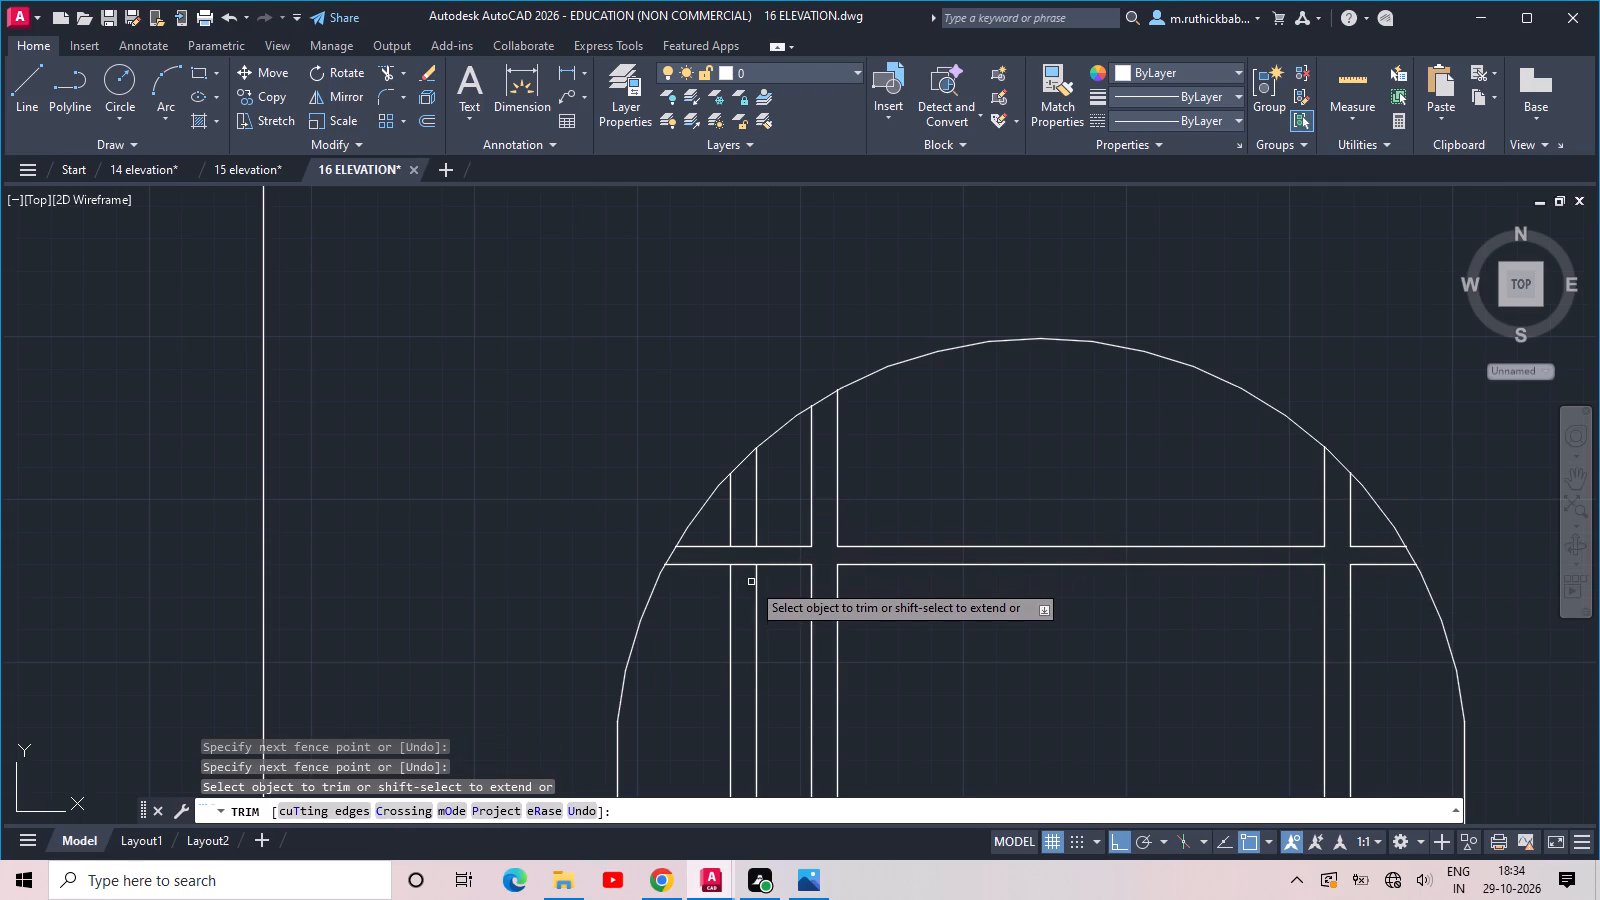
pyautogui.click(750, 578)
pyautogui.click(742, 538)
pyautogui.scroll(-1, 746, 530)
pyautogui.scroll(-1, 849, 549)
pyautogui.scroll(-3, 961, 586)
pyautogui.press('Escape')
pyautogui.press('Escape')
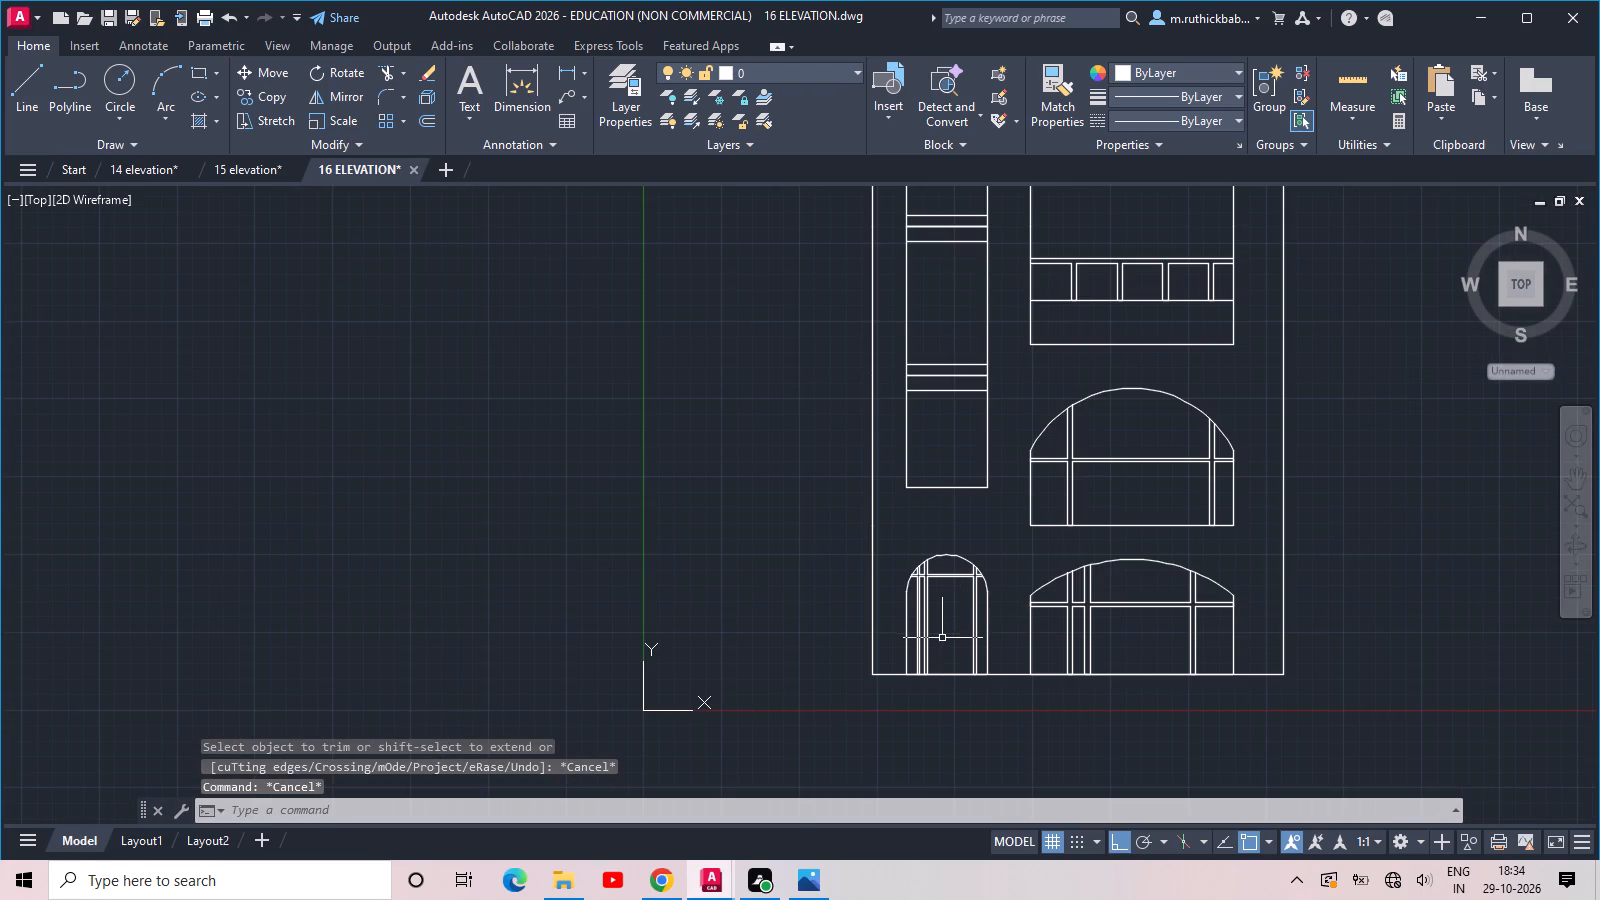
# Save the drawing.
pyautogui.hotkey('ctrl', 's')
pyautogui.hotkey('ctrl', 's')
# Explode the outline of the small ground-floor arched opening into separate lines.
pyautogui.scroll(2, 944, 621)
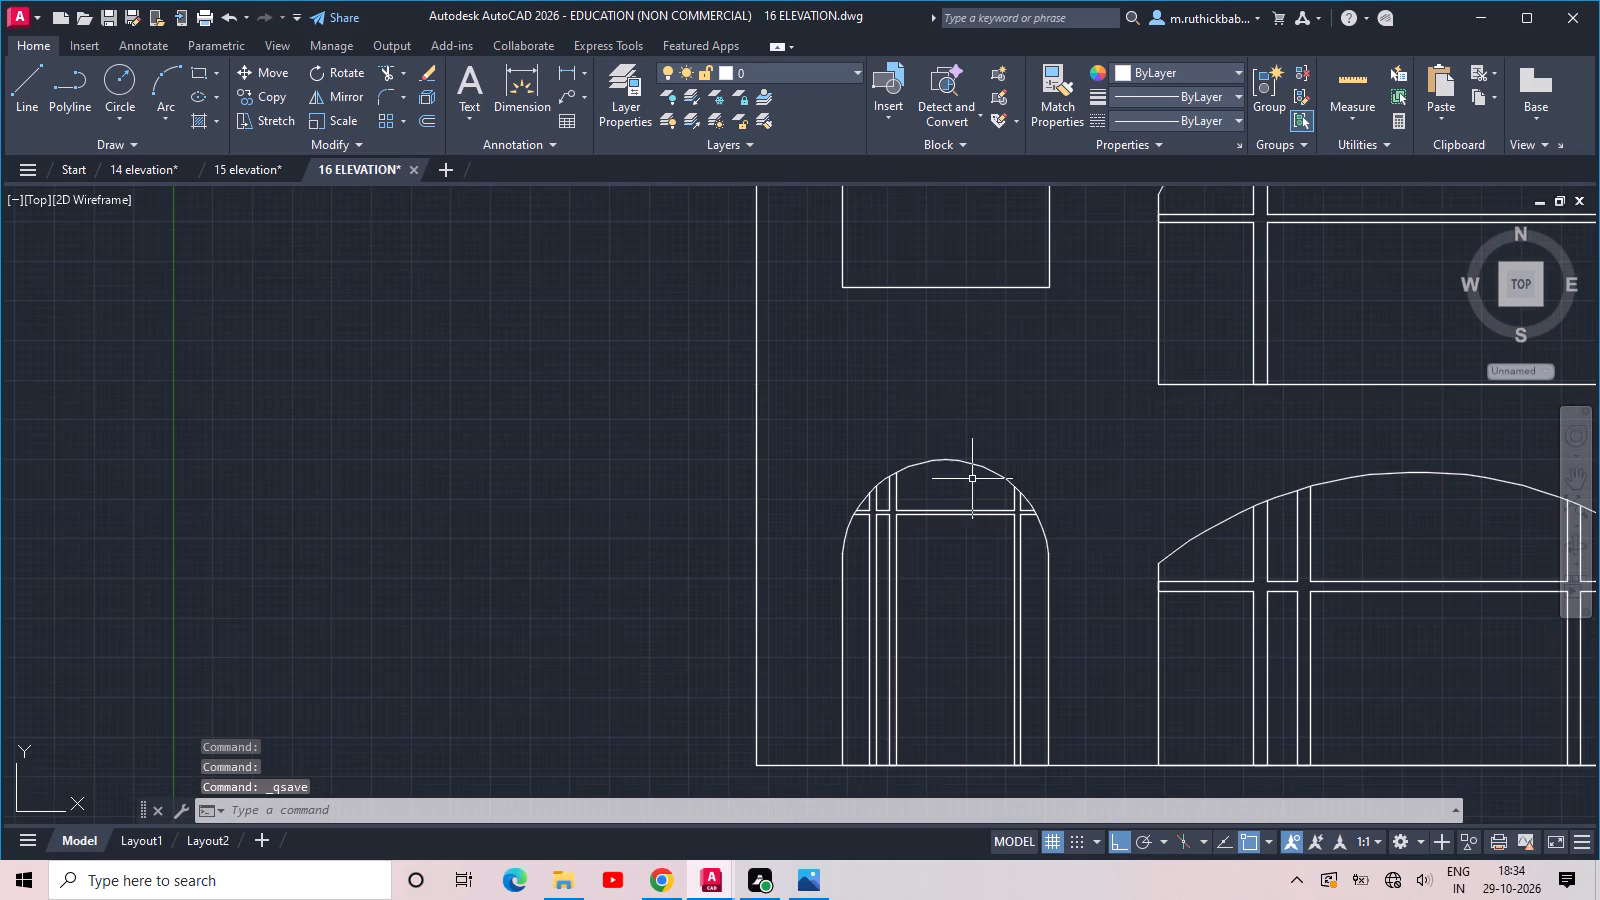
pyautogui.click(953, 478)
pyautogui.click(937, 455)
pyautogui.click(1081, 631)
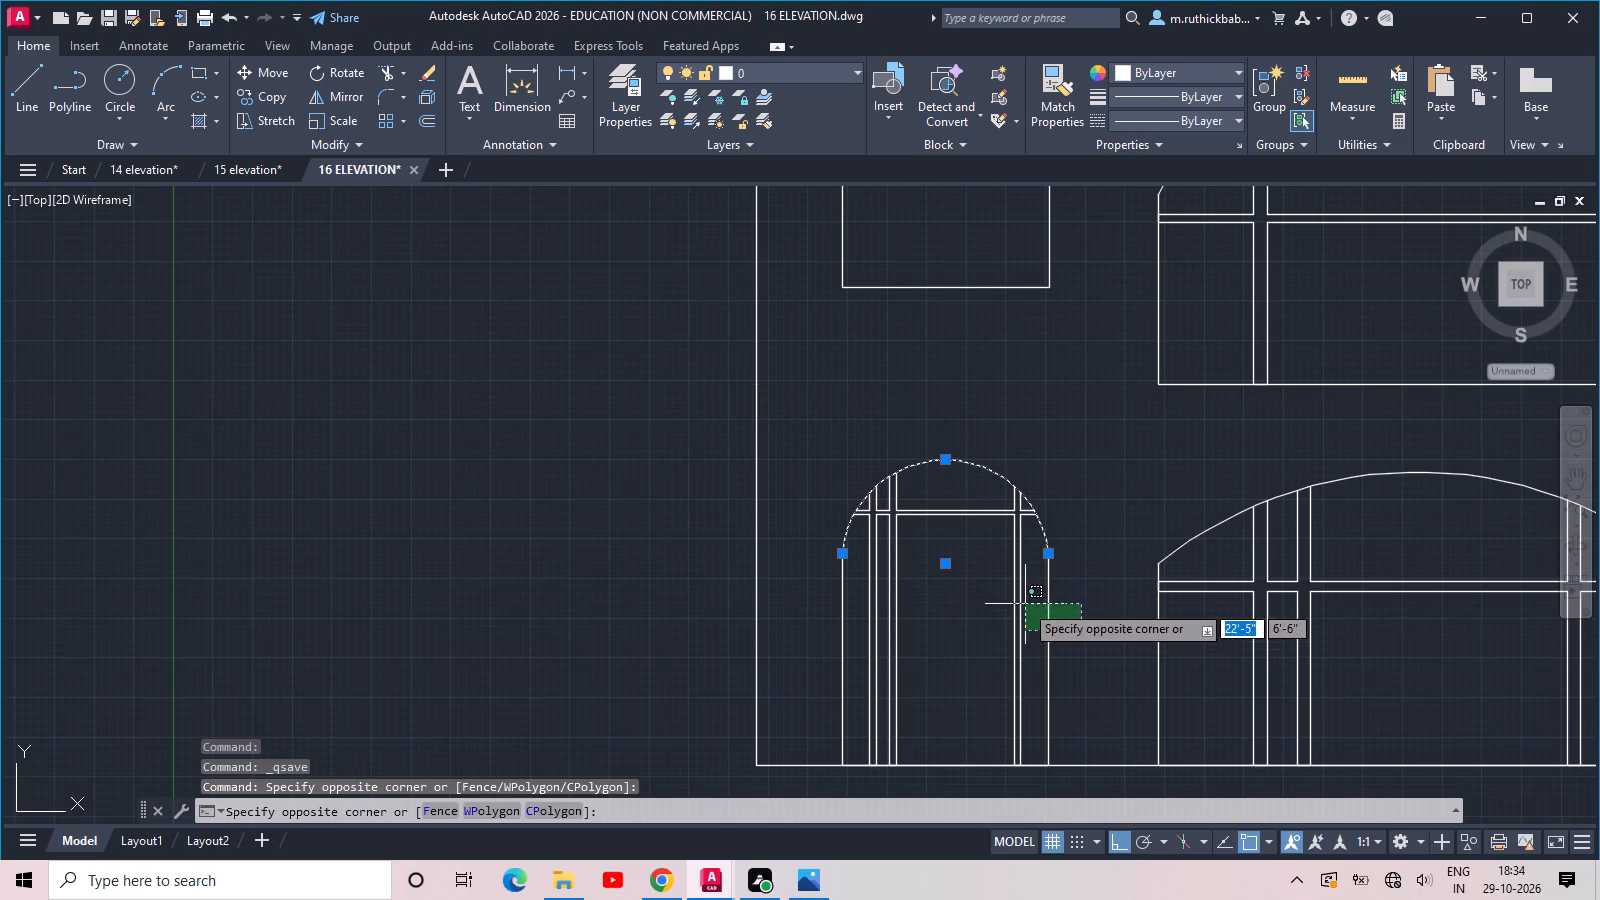
pyautogui.click(1024, 603)
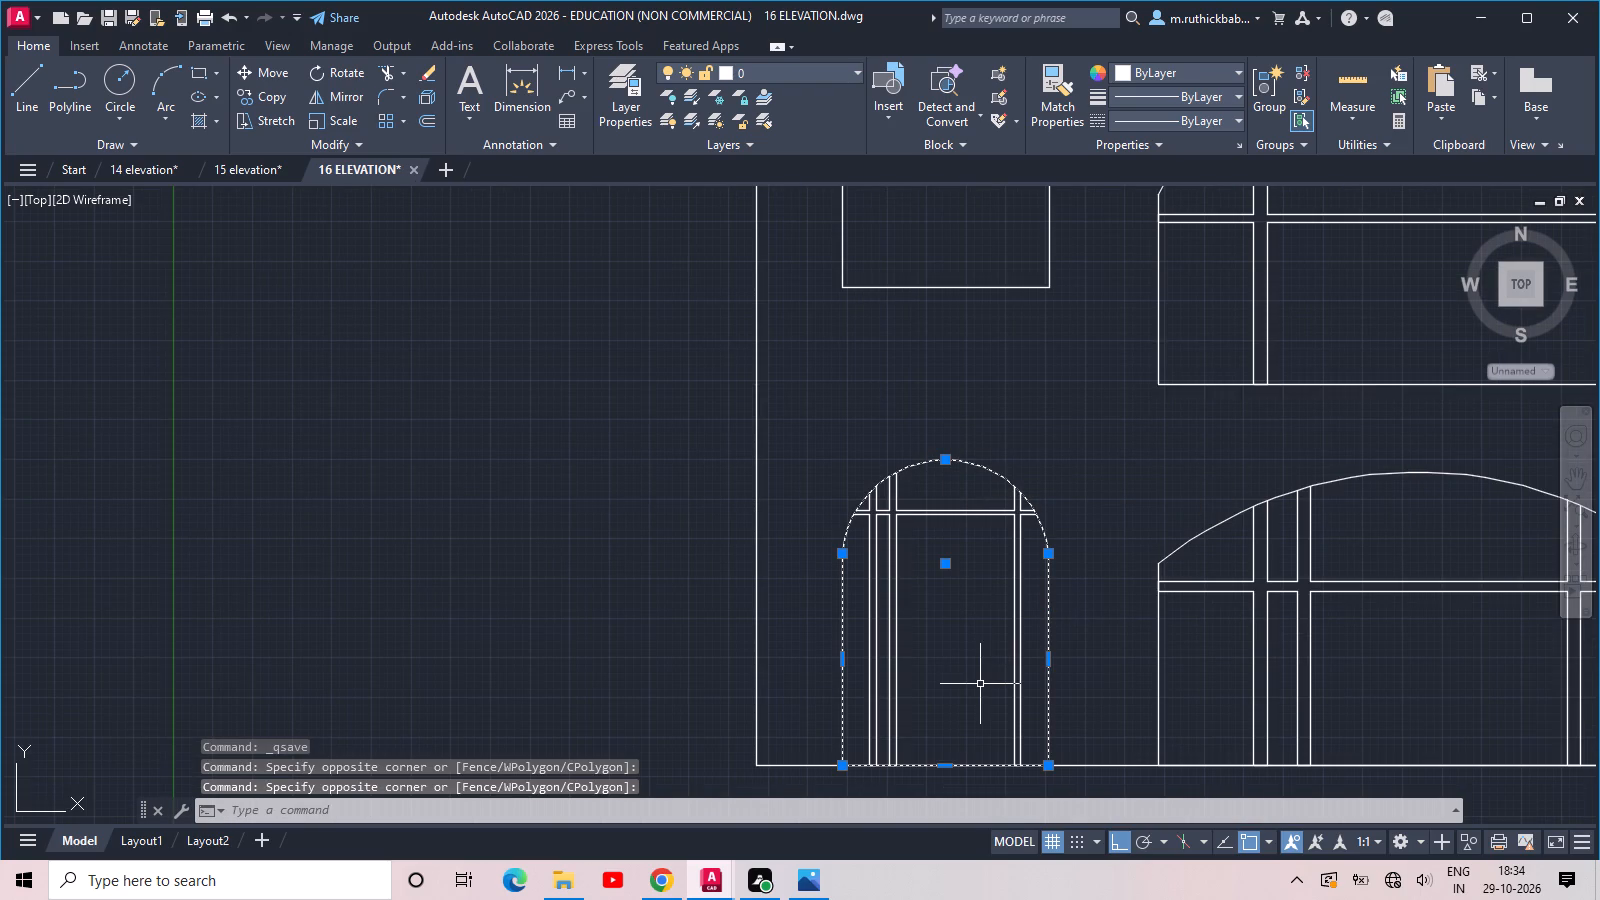
pyautogui.write('X')
pyautogui.press('space')
# Join the small opening's two side lines and arch into one polyline.
pyautogui.click(1089, 656)
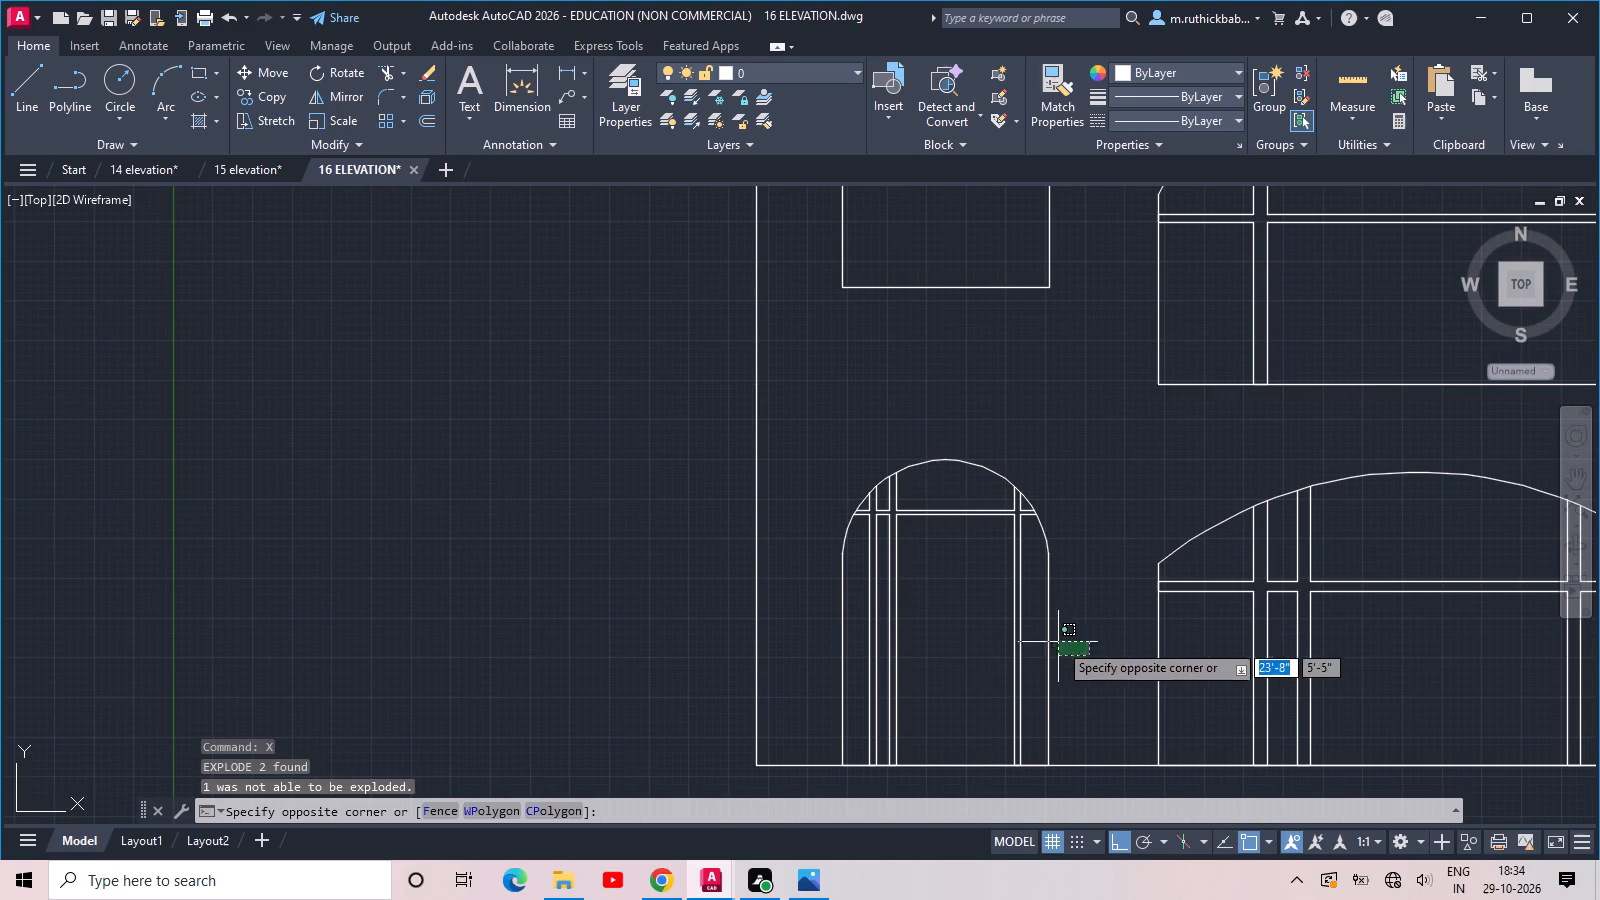
pyautogui.click(1027, 612)
pyautogui.click(976, 485)
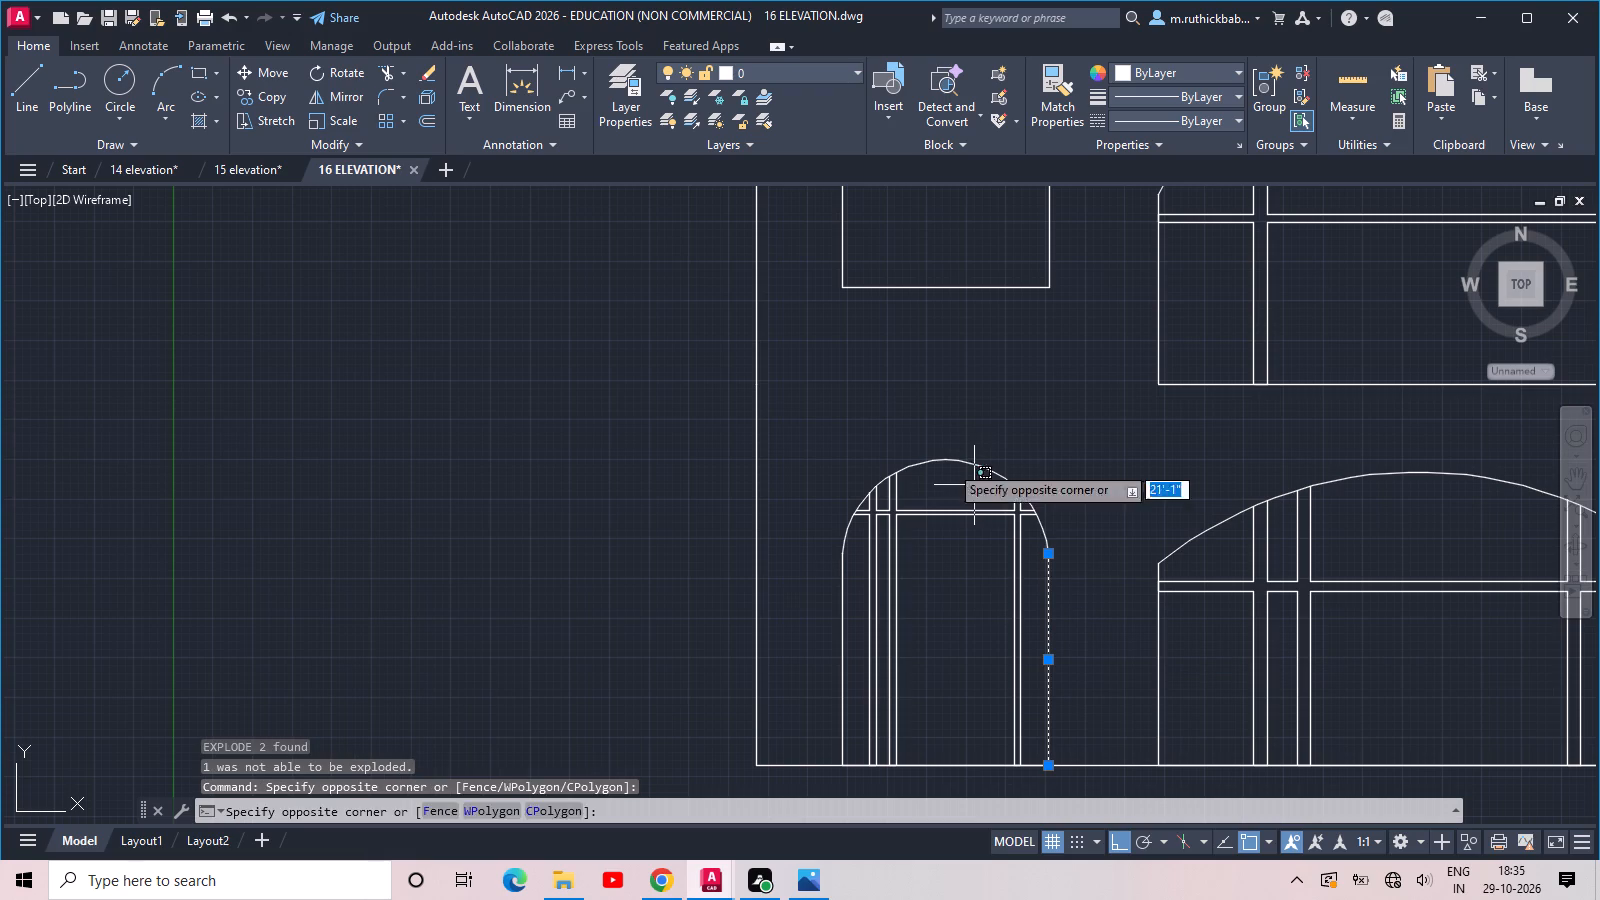
pyautogui.click(927, 438)
pyautogui.click(854, 609)
pyautogui.click(815, 605)
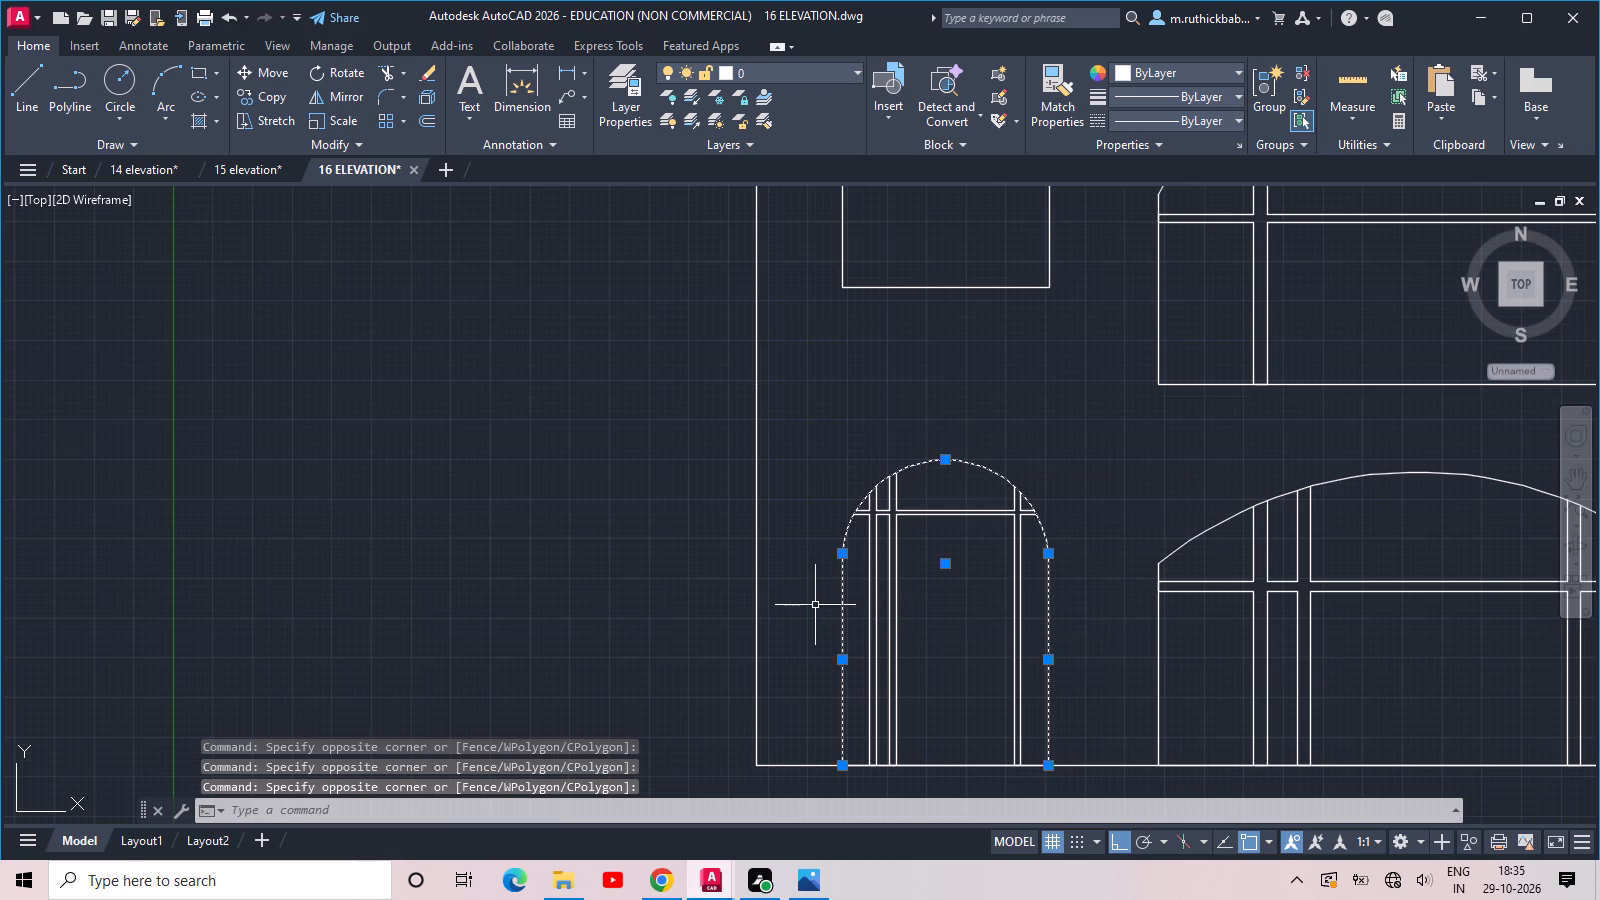
pyautogui.write('J')
pyautogui.press('space')
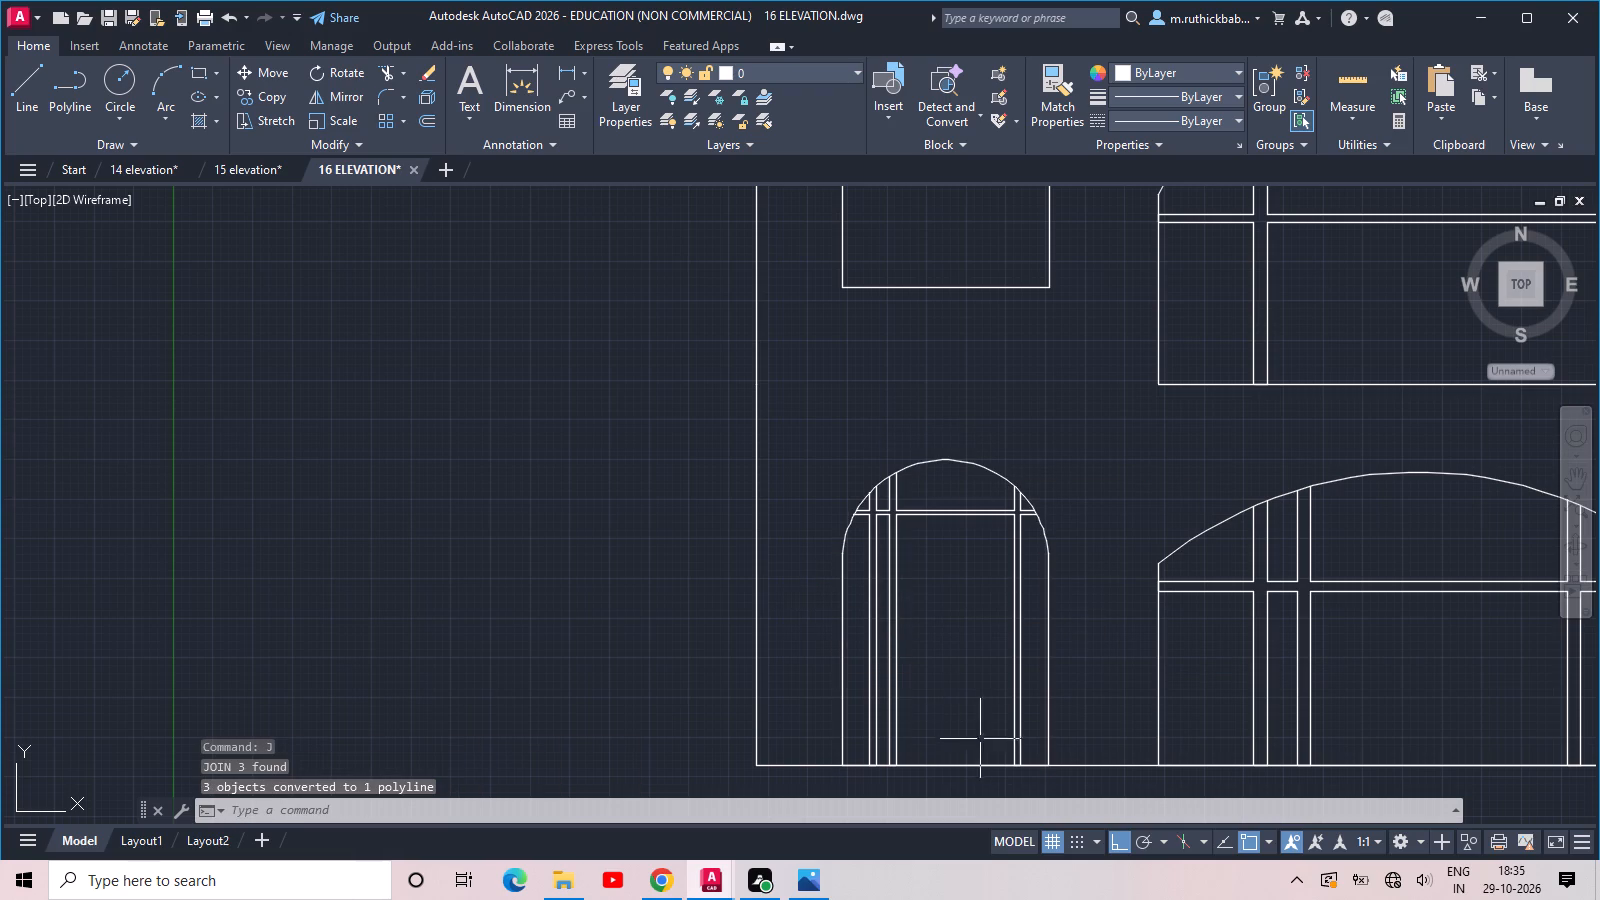
# Delete the separate bottom line of the small arched opening.
pyautogui.click(951, 765)
pyautogui.press('Delete')
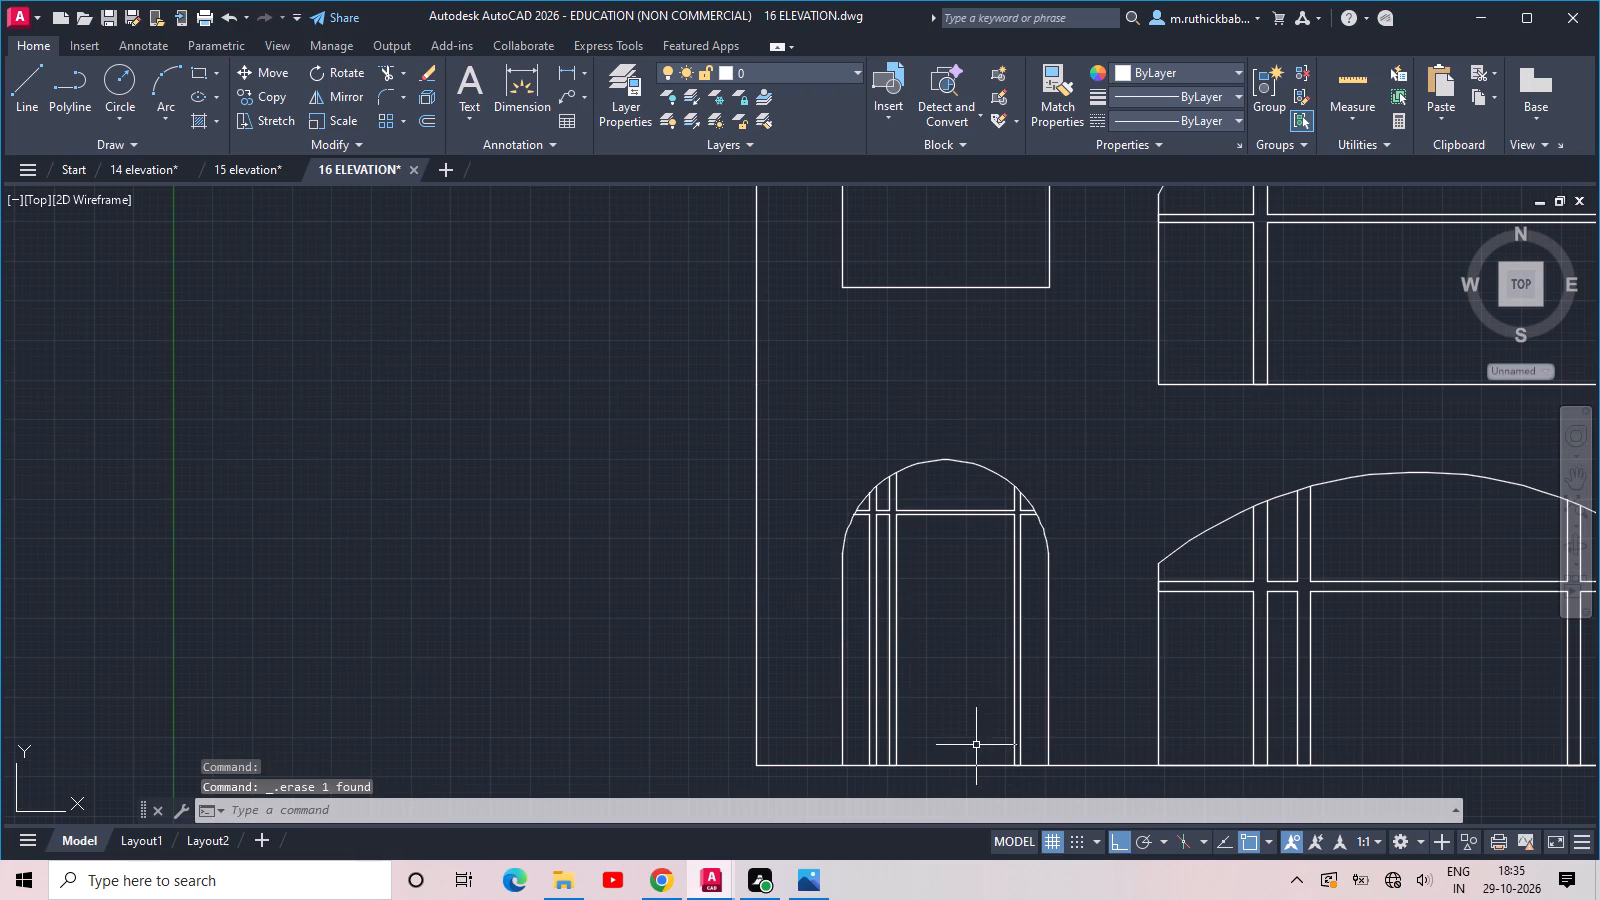
# Offset the small opening's joined outline outward by 4 inches to form a frame.
pyautogui.press('o')
pyautogui.write('FF 4')
pyautogui.press('space')
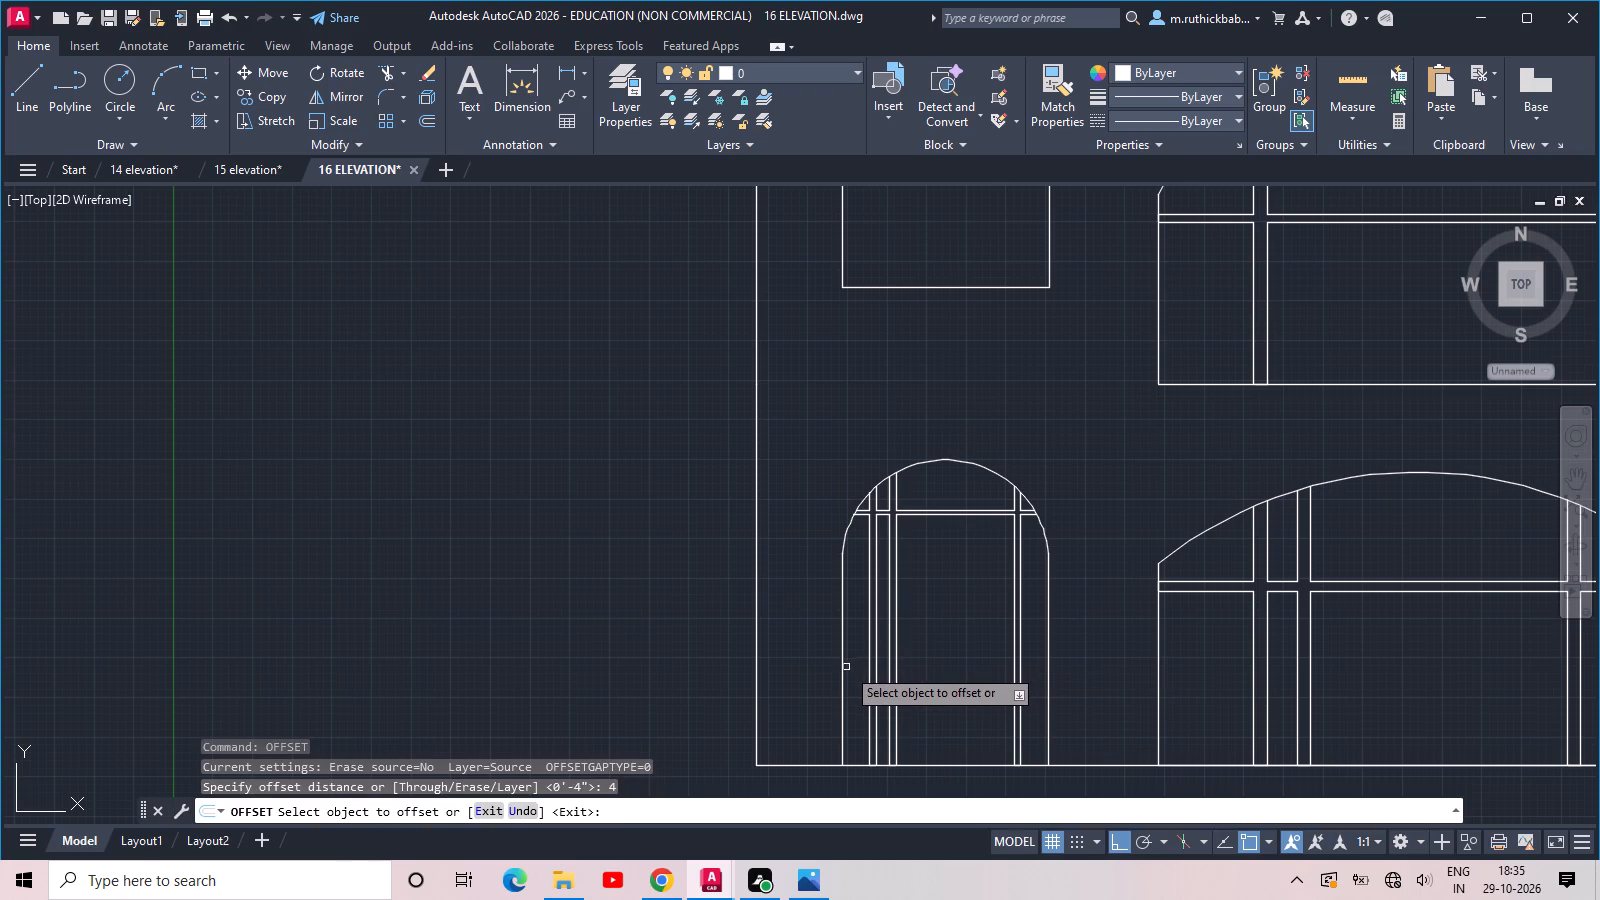
pyautogui.click(840, 671)
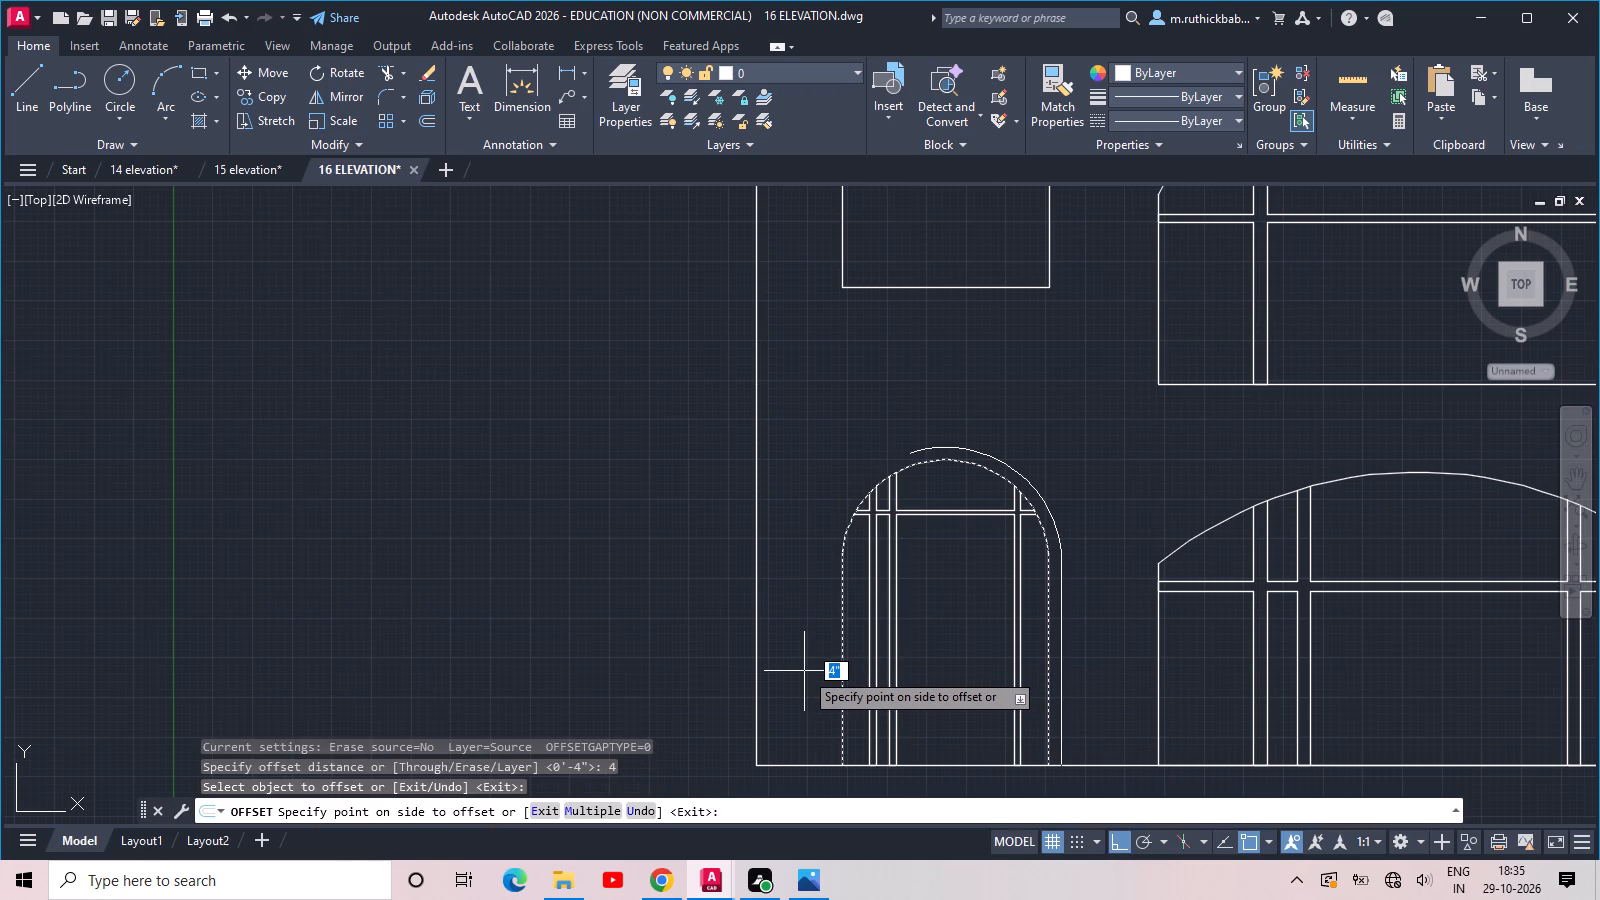
pyautogui.click(804, 671)
pyautogui.middleClick(1102, 587)
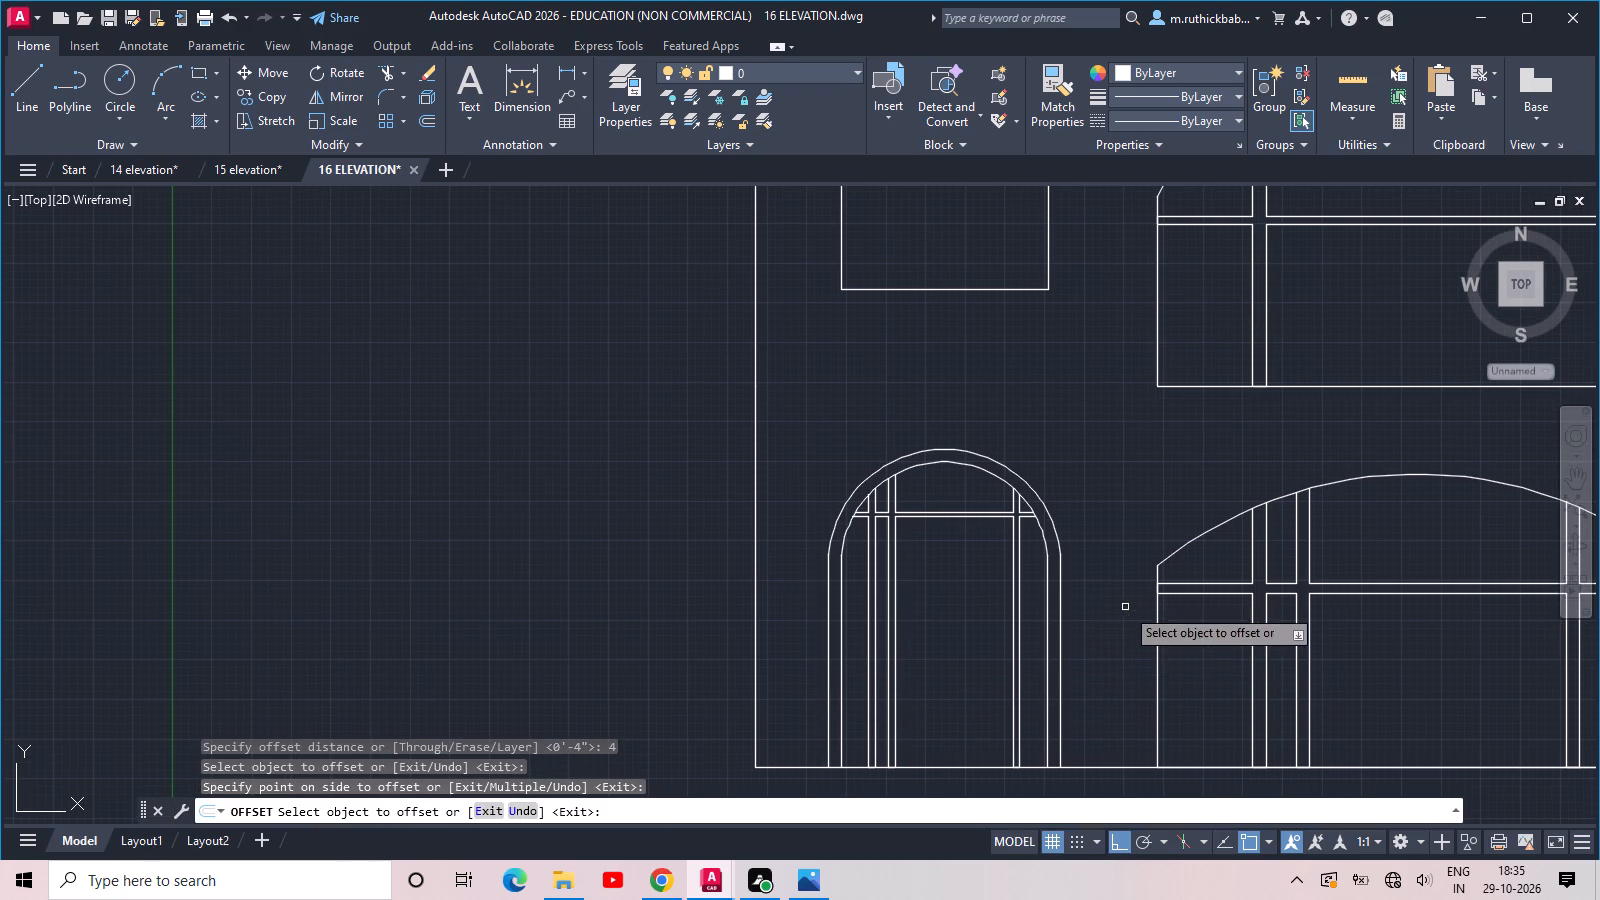
pyautogui.press('Escape')
# Explode the outline of the wide ground-floor arched opening into separate lines.
pyautogui.click(1180, 571)
pyautogui.click(1094, 540)
pyautogui.scroll(-2, 1240, 603)
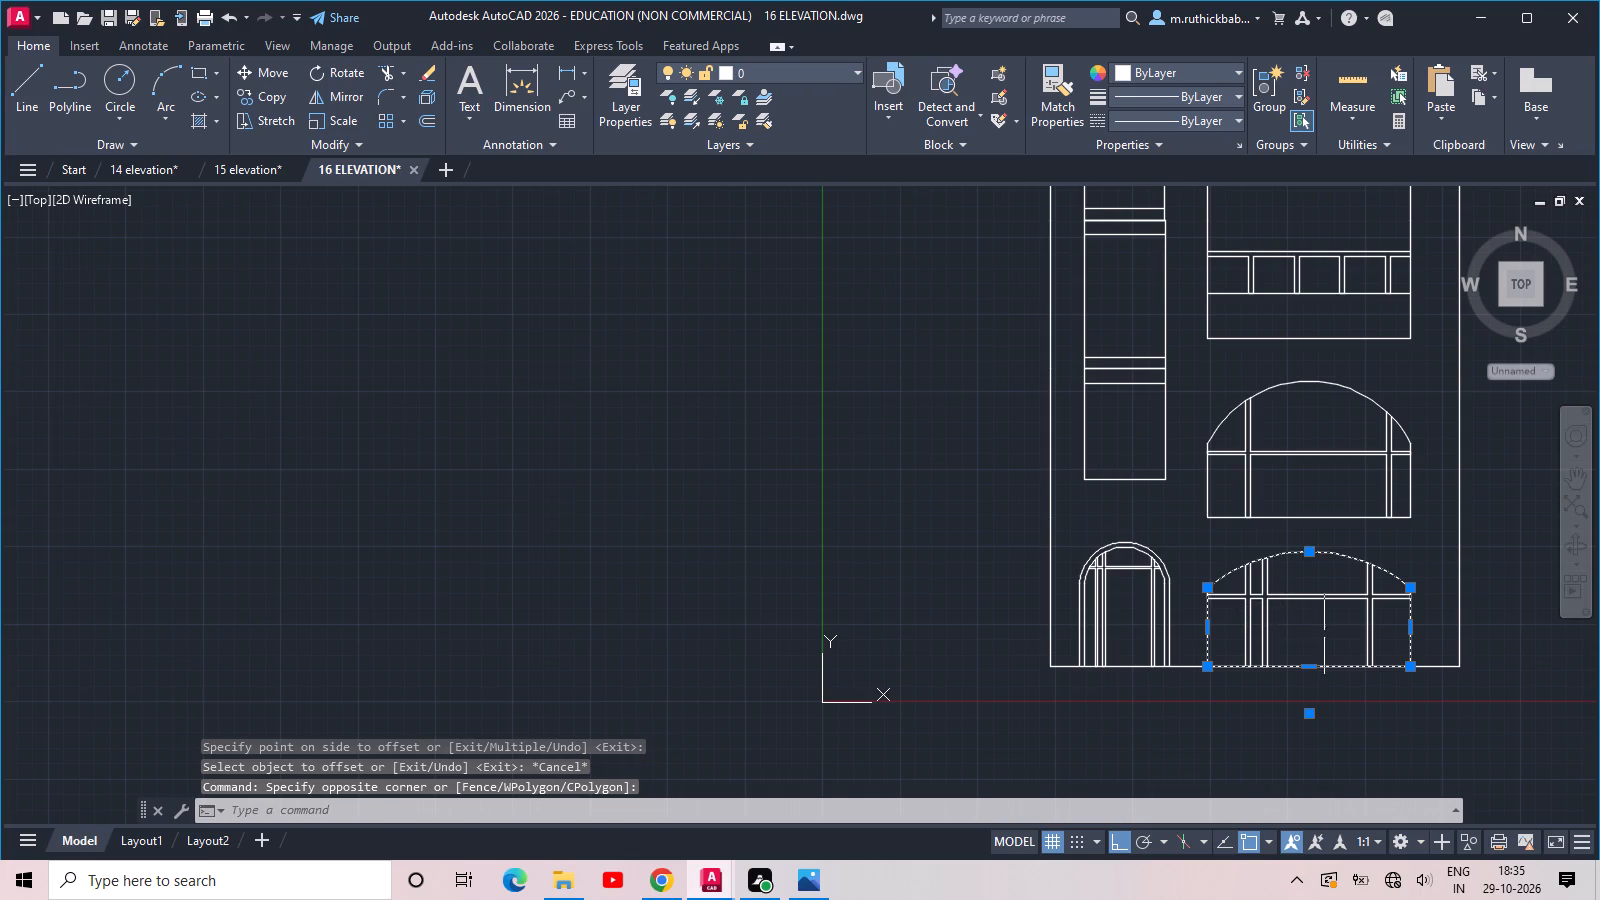
pyautogui.scroll(1, 1325, 634)
pyautogui.press('x')
pyautogui.press('space')
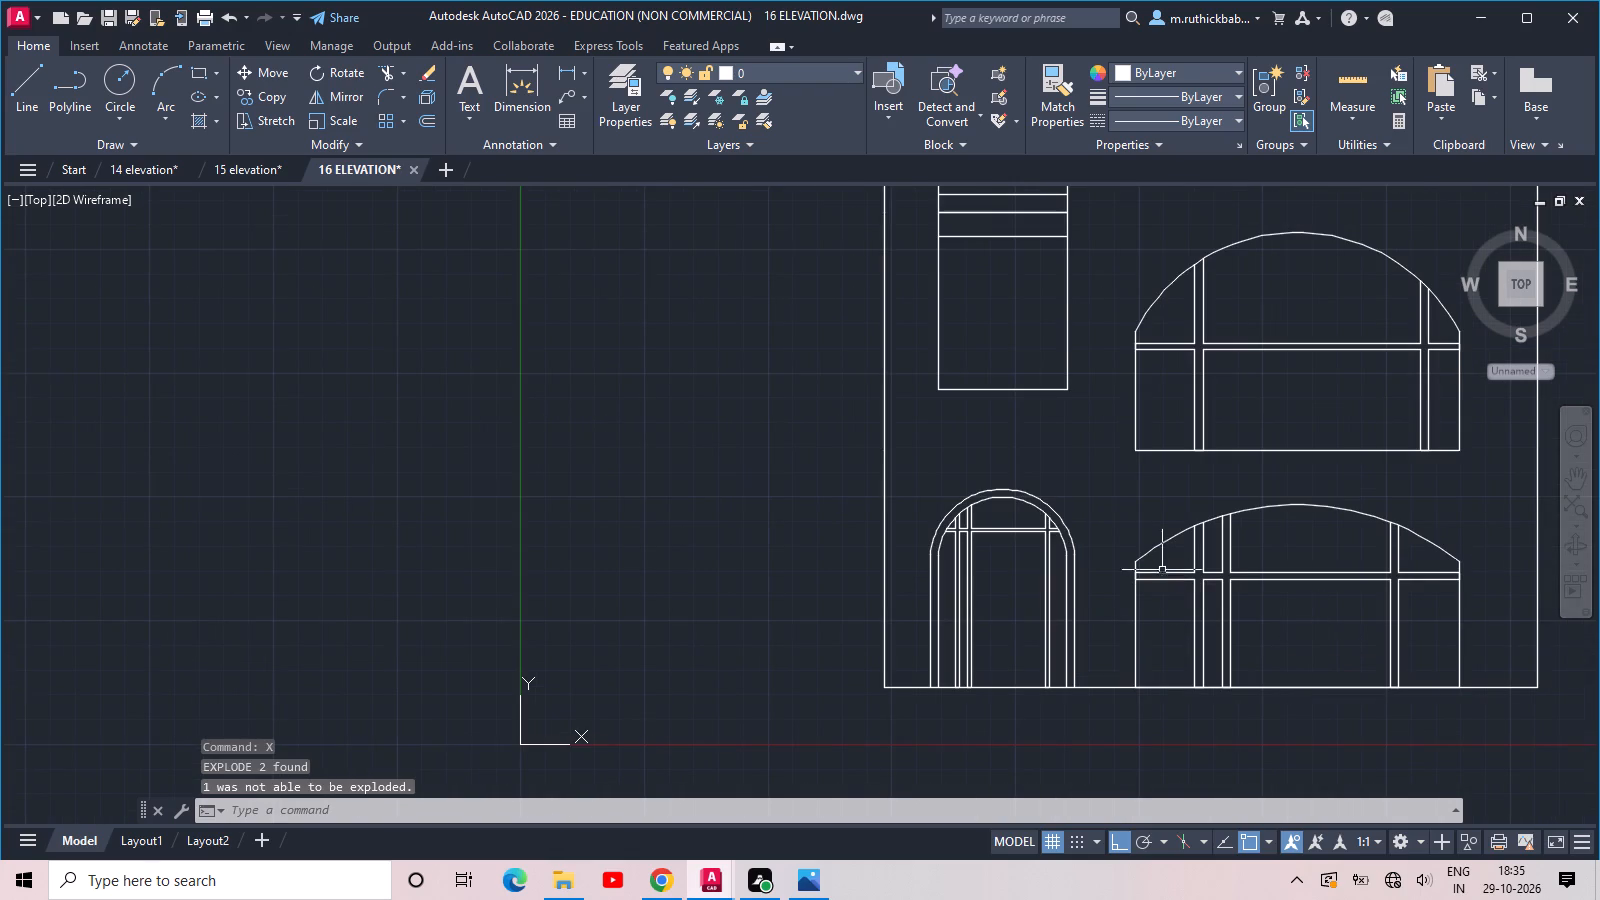
# Join the wide ground-floor opening's two side lines and arch into one polyline.
pyautogui.click(1160, 566)
pyautogui.click(1116, 543)
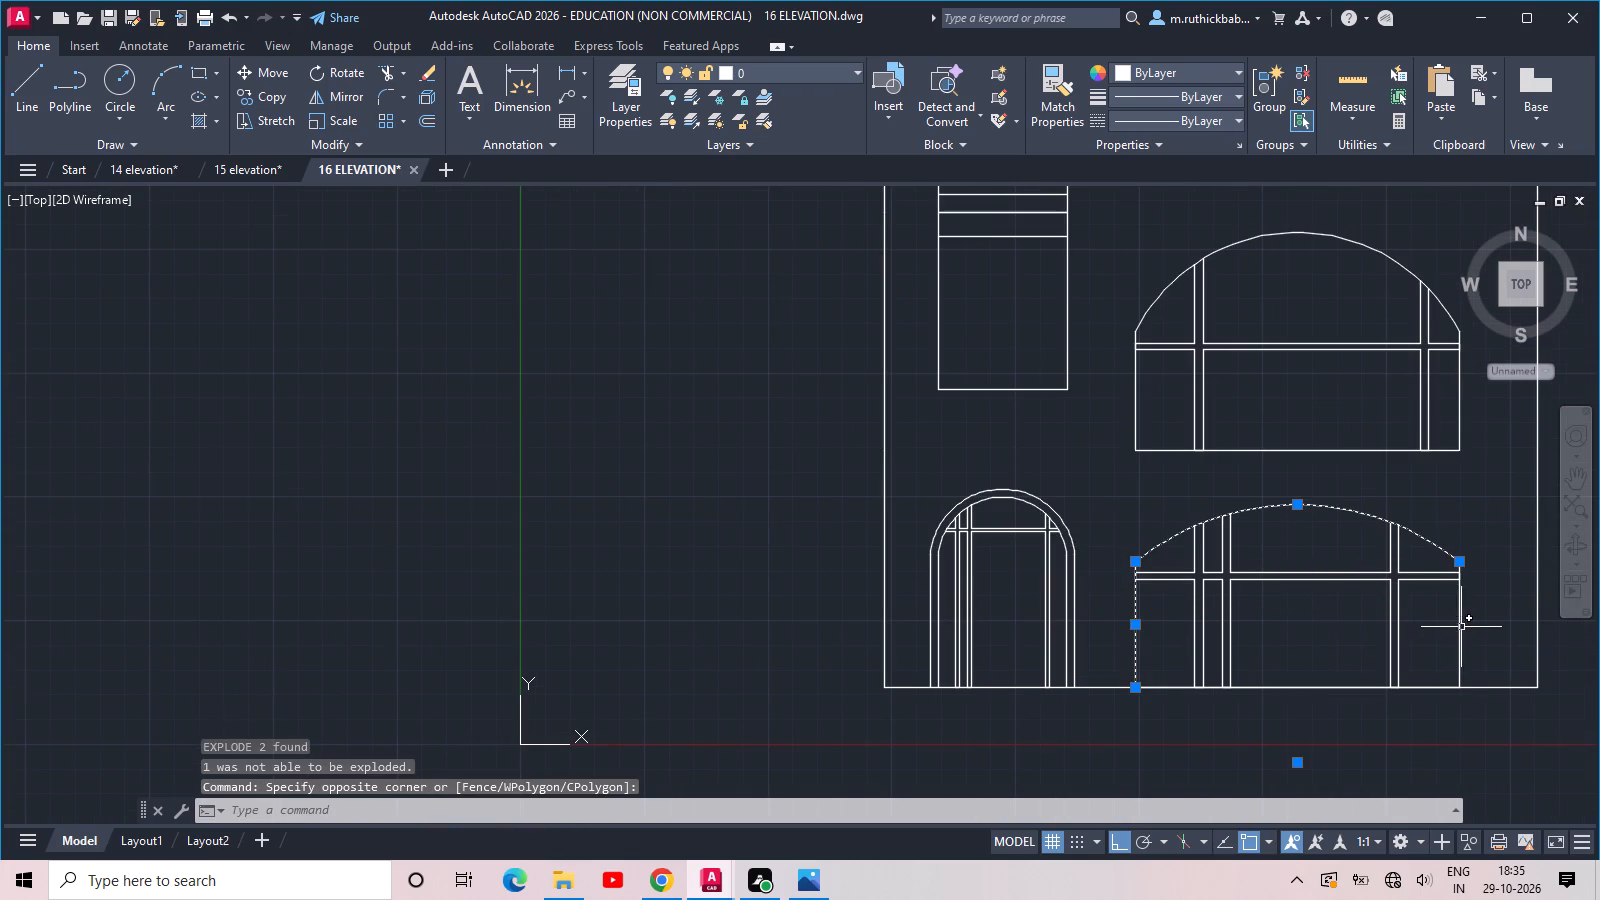
pyautogui.click(1470, 617)
pyautogui.click(1434, 630)
pyautogui.write('J')
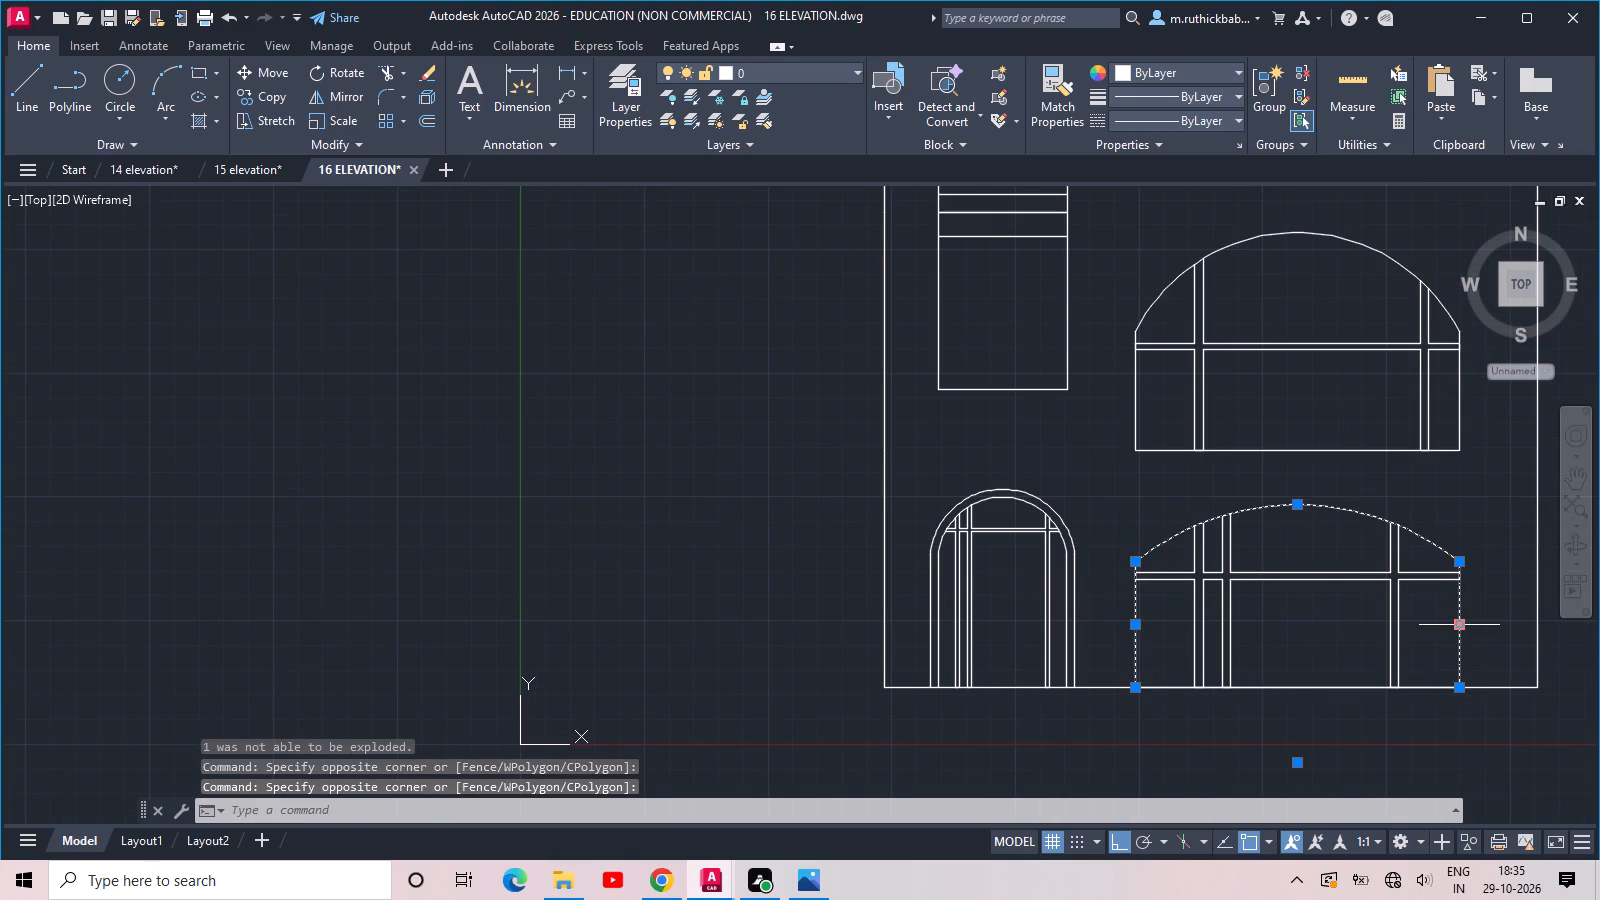
pyautogui.press('space')
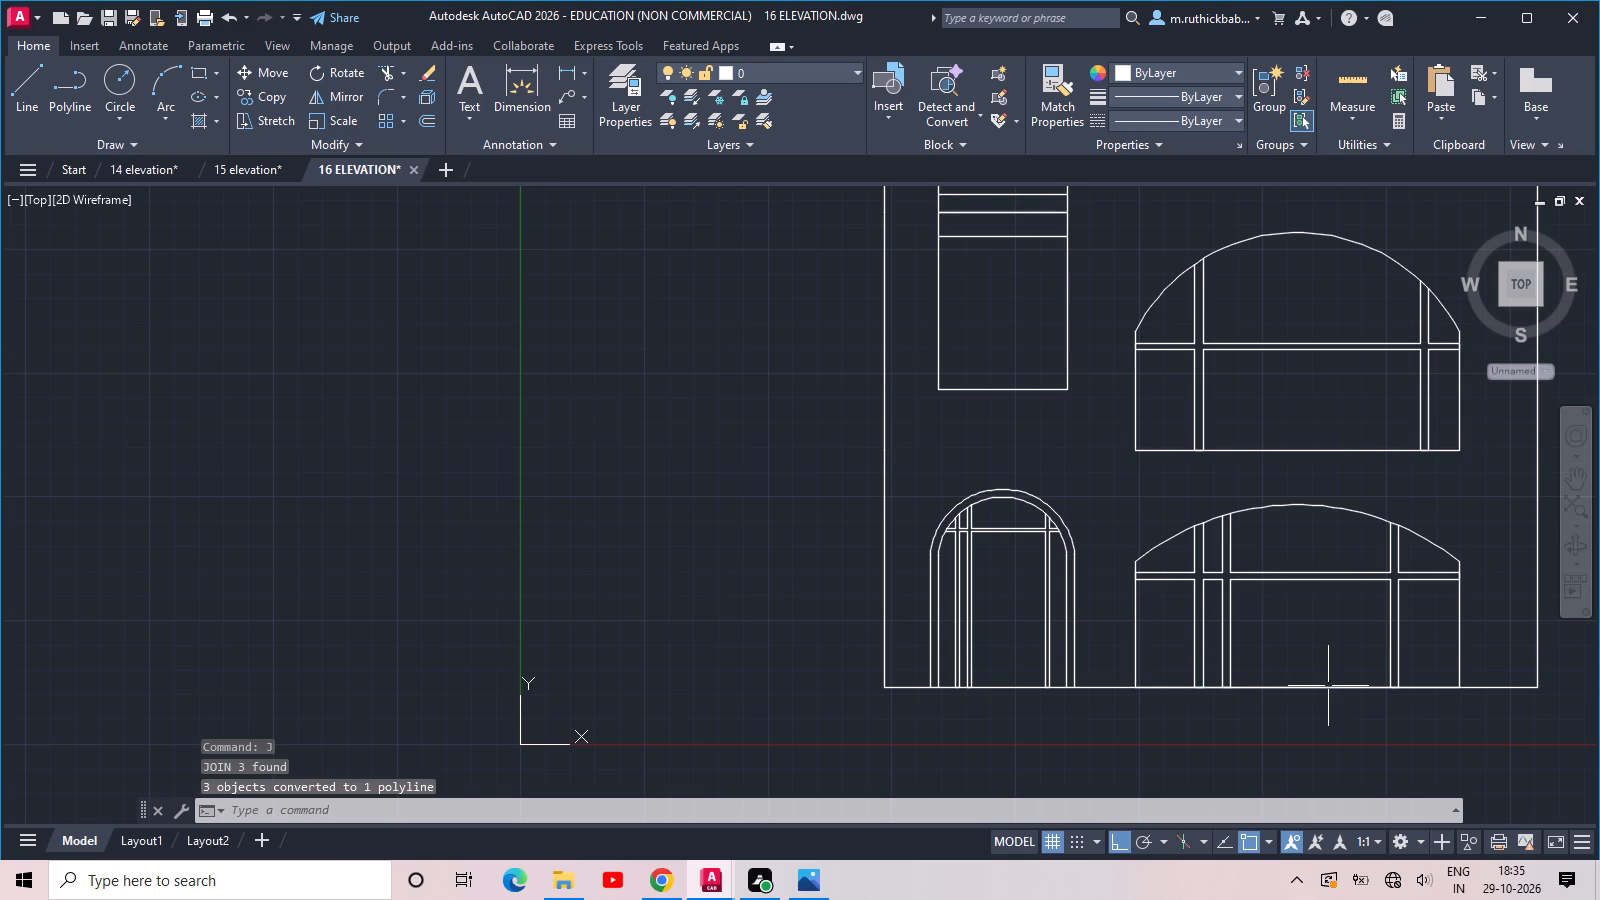
# Delete the separate bottom line of the wide ground-floor opening.
pyautogui.click(1326, 688)
pyautogui.press('Delete')
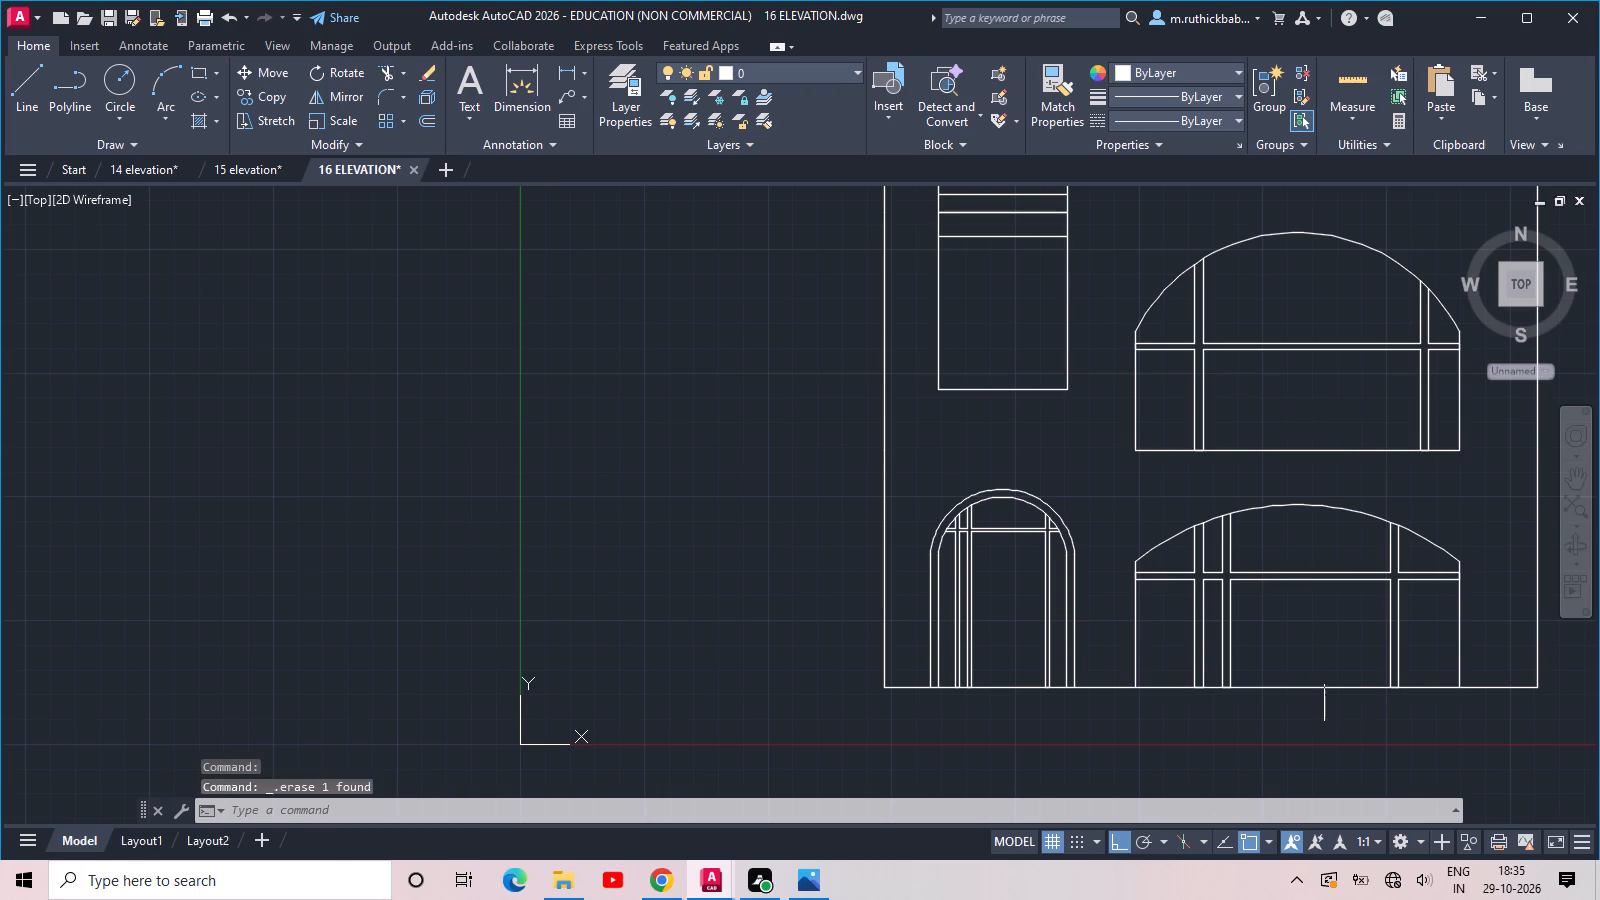
# Offset the wide ground-floor opening's joined outline outward by 8 inches to form a frame.
pyautogui.write('OFF')
pyautogui.press('space')
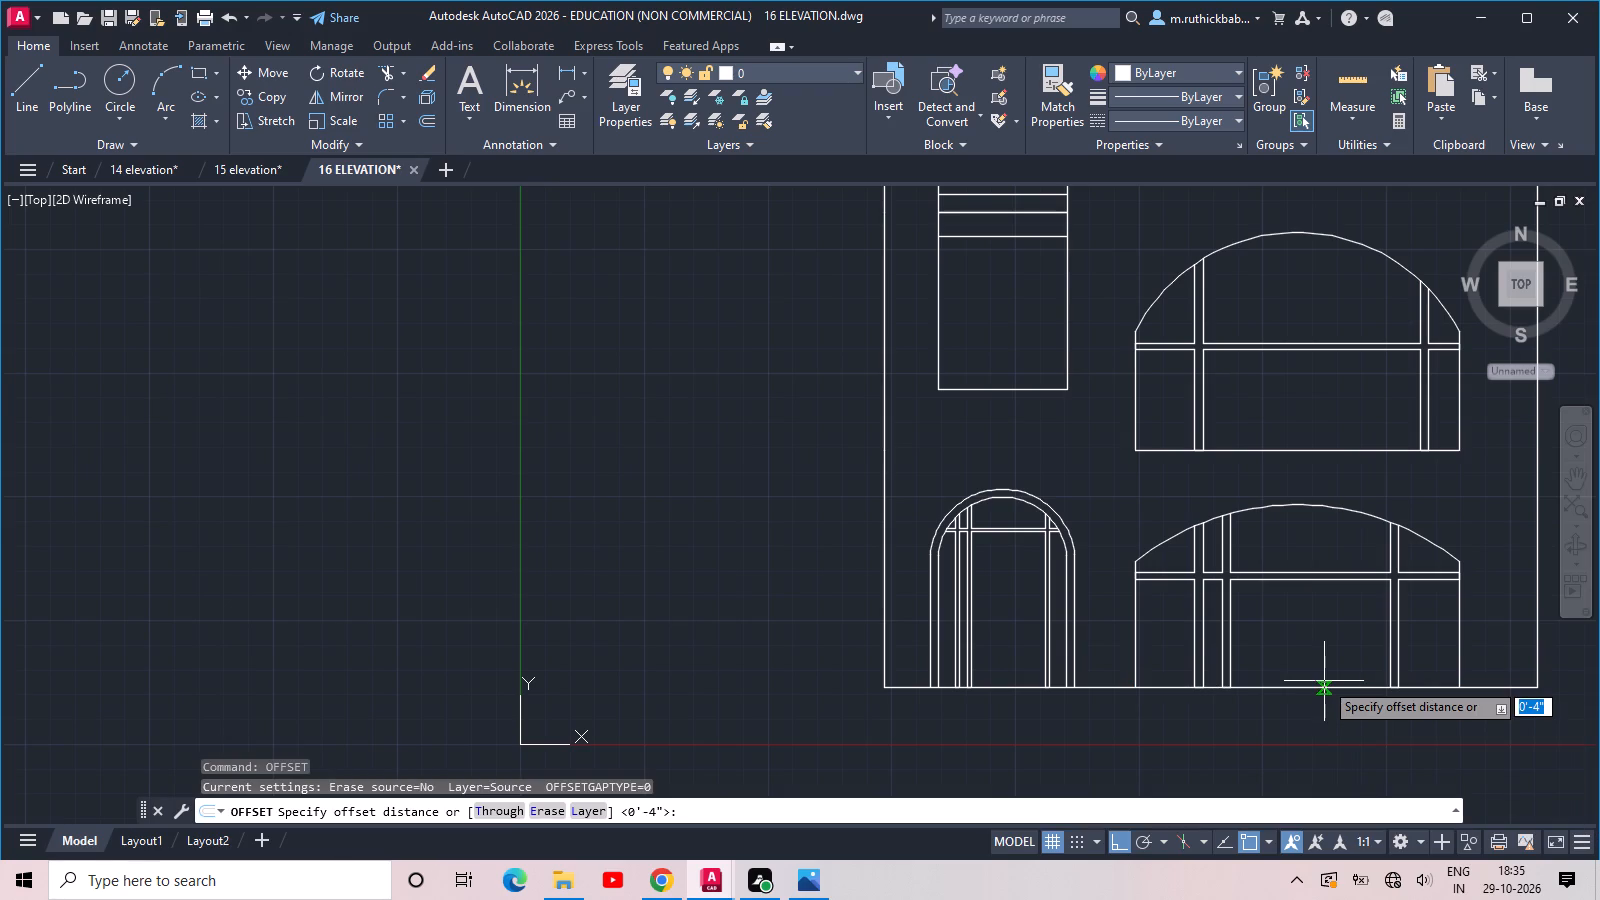
pyautogui.write('8')
pyautogui.press('space')
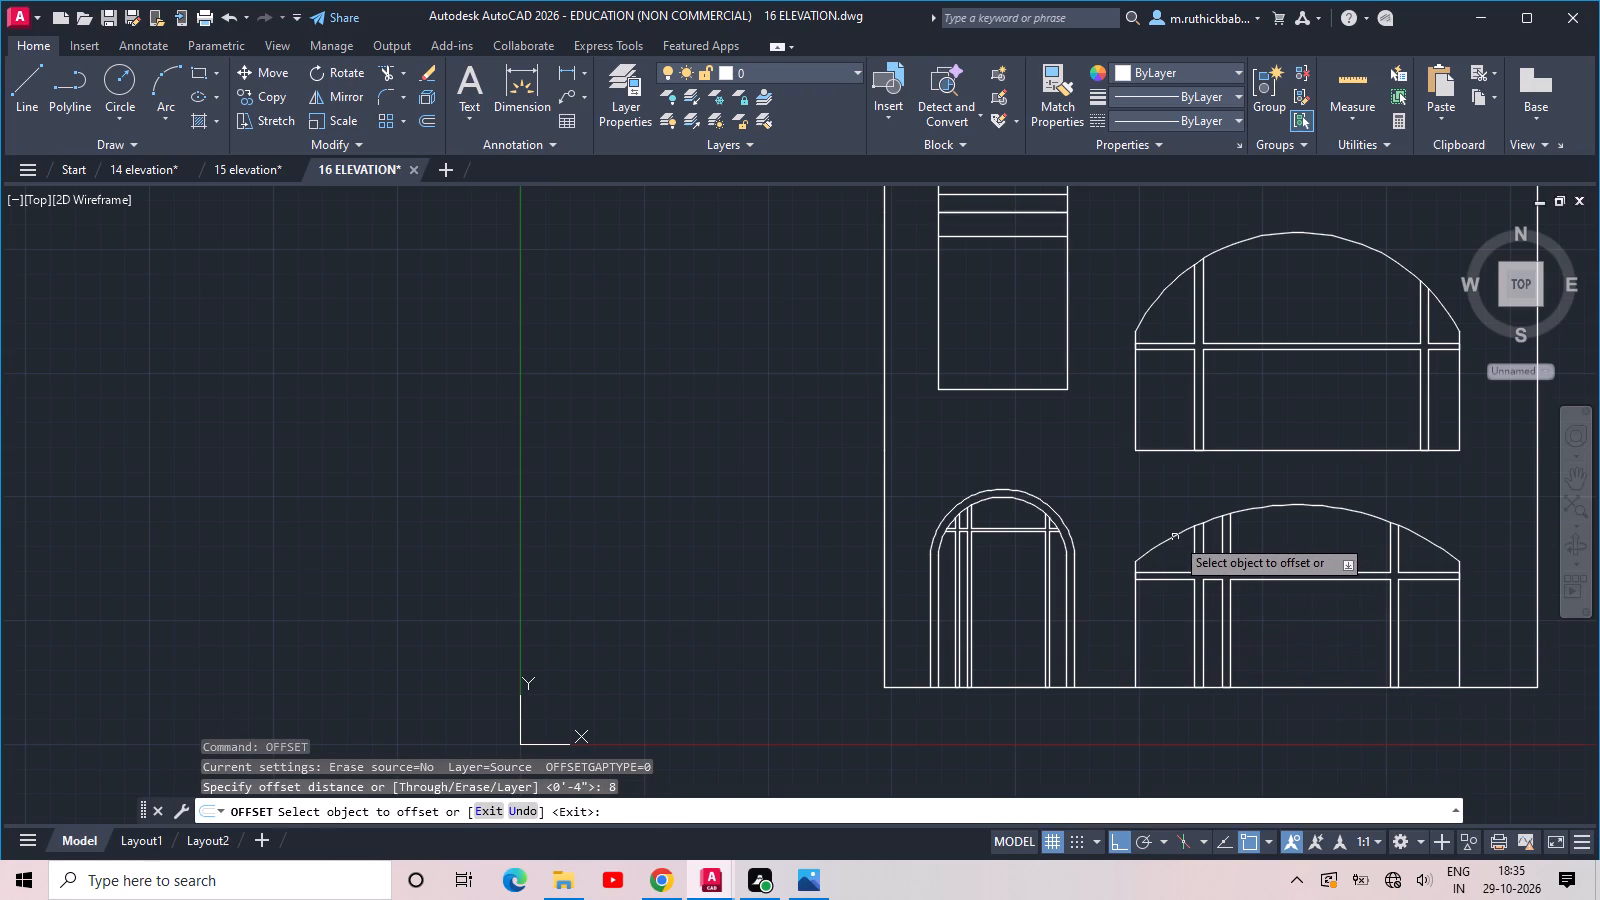
pyautogui.click(1175, 537)
pyautogui.click(1166, 515)
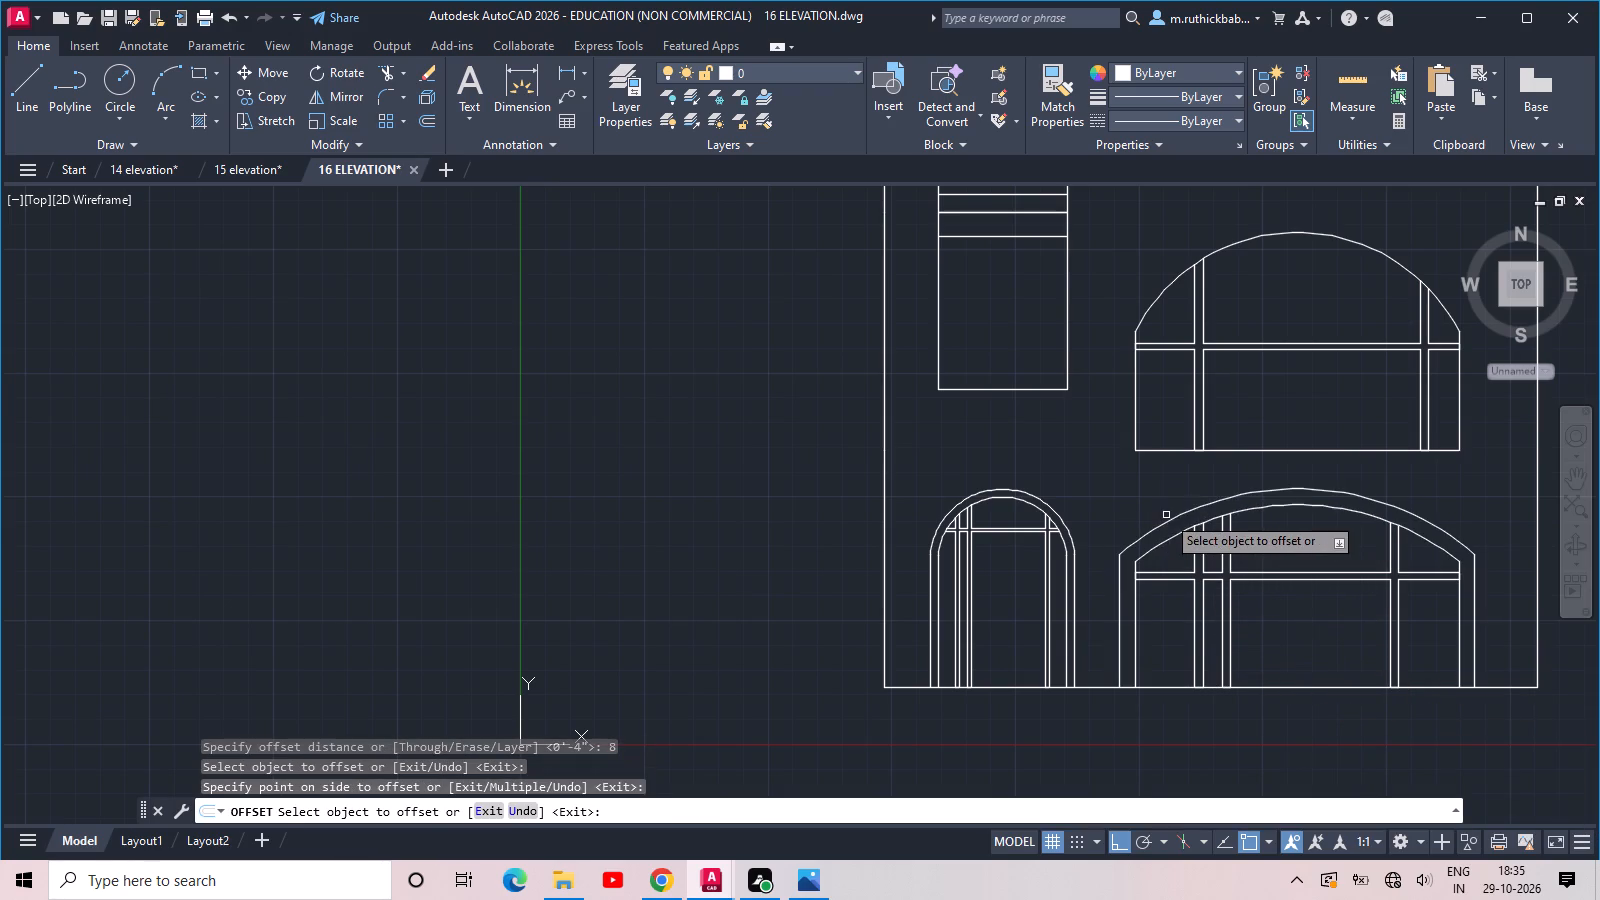
pyautogui.moveTo(1137, 493); pyautogui.dragTo(1170, 649, button='middle')
pyautogui.scroll(1, 1137, 512)
pyautogui.scroll(-1, 1177, 616)
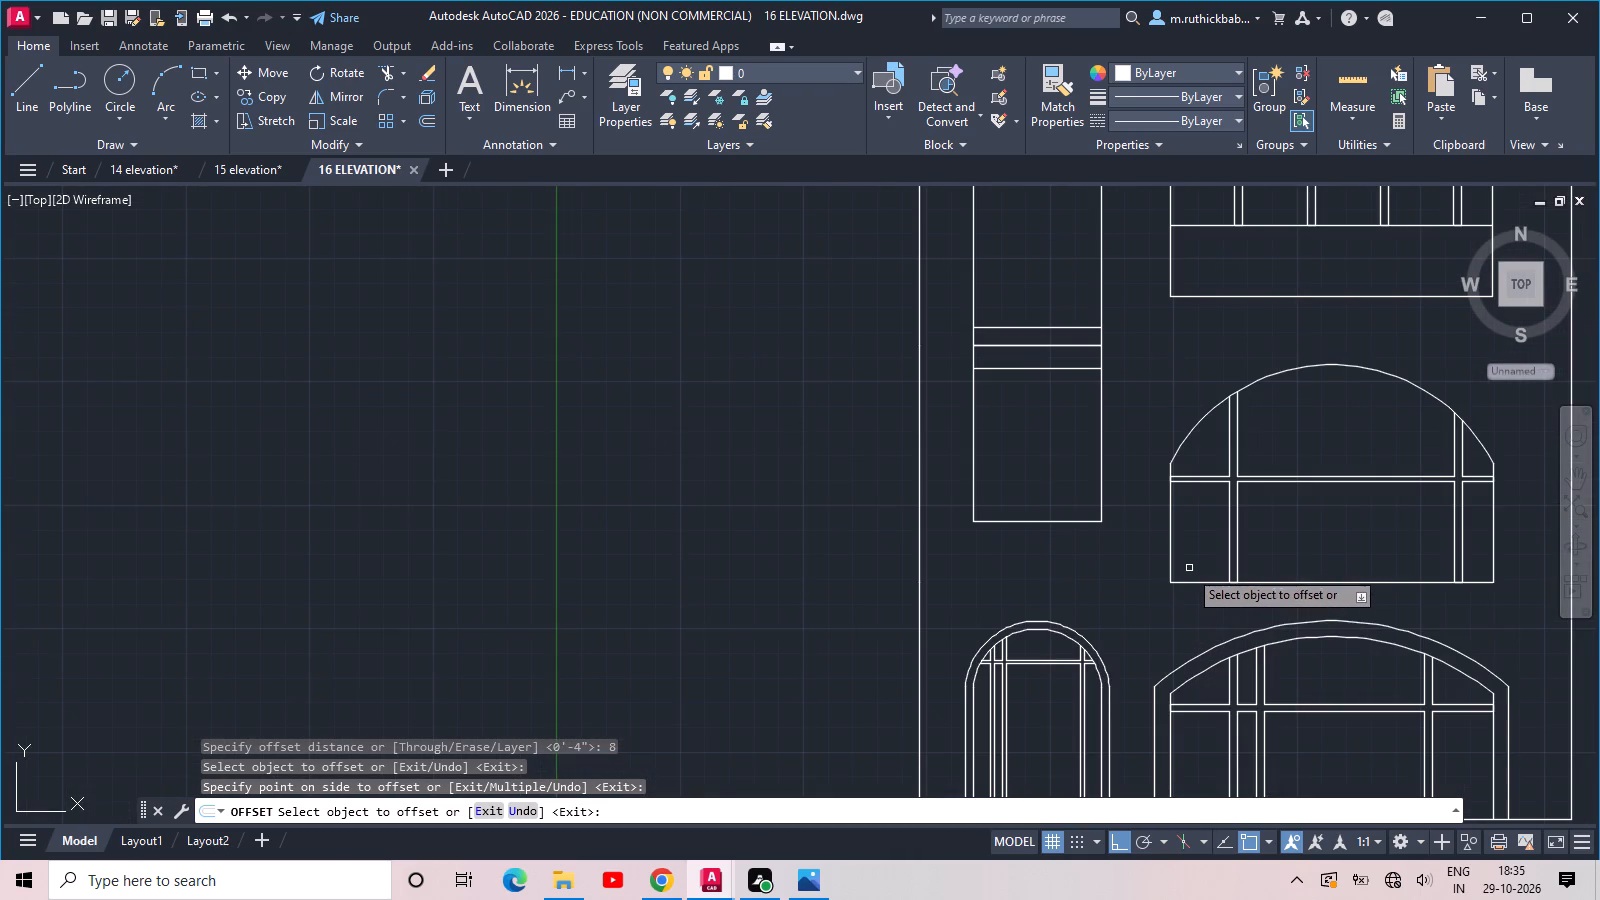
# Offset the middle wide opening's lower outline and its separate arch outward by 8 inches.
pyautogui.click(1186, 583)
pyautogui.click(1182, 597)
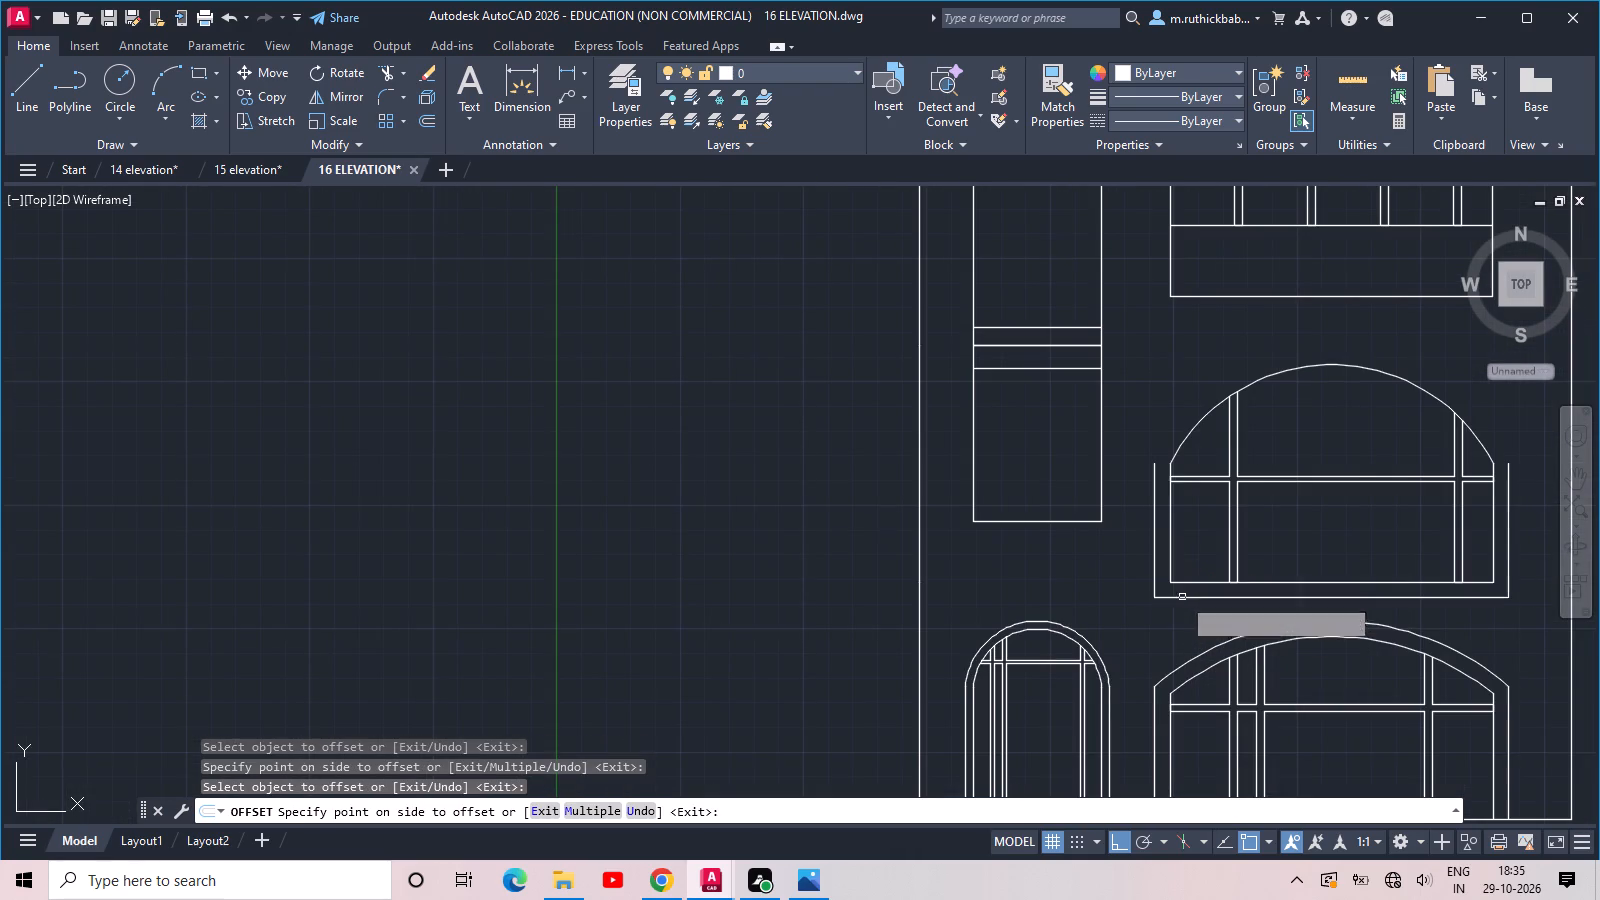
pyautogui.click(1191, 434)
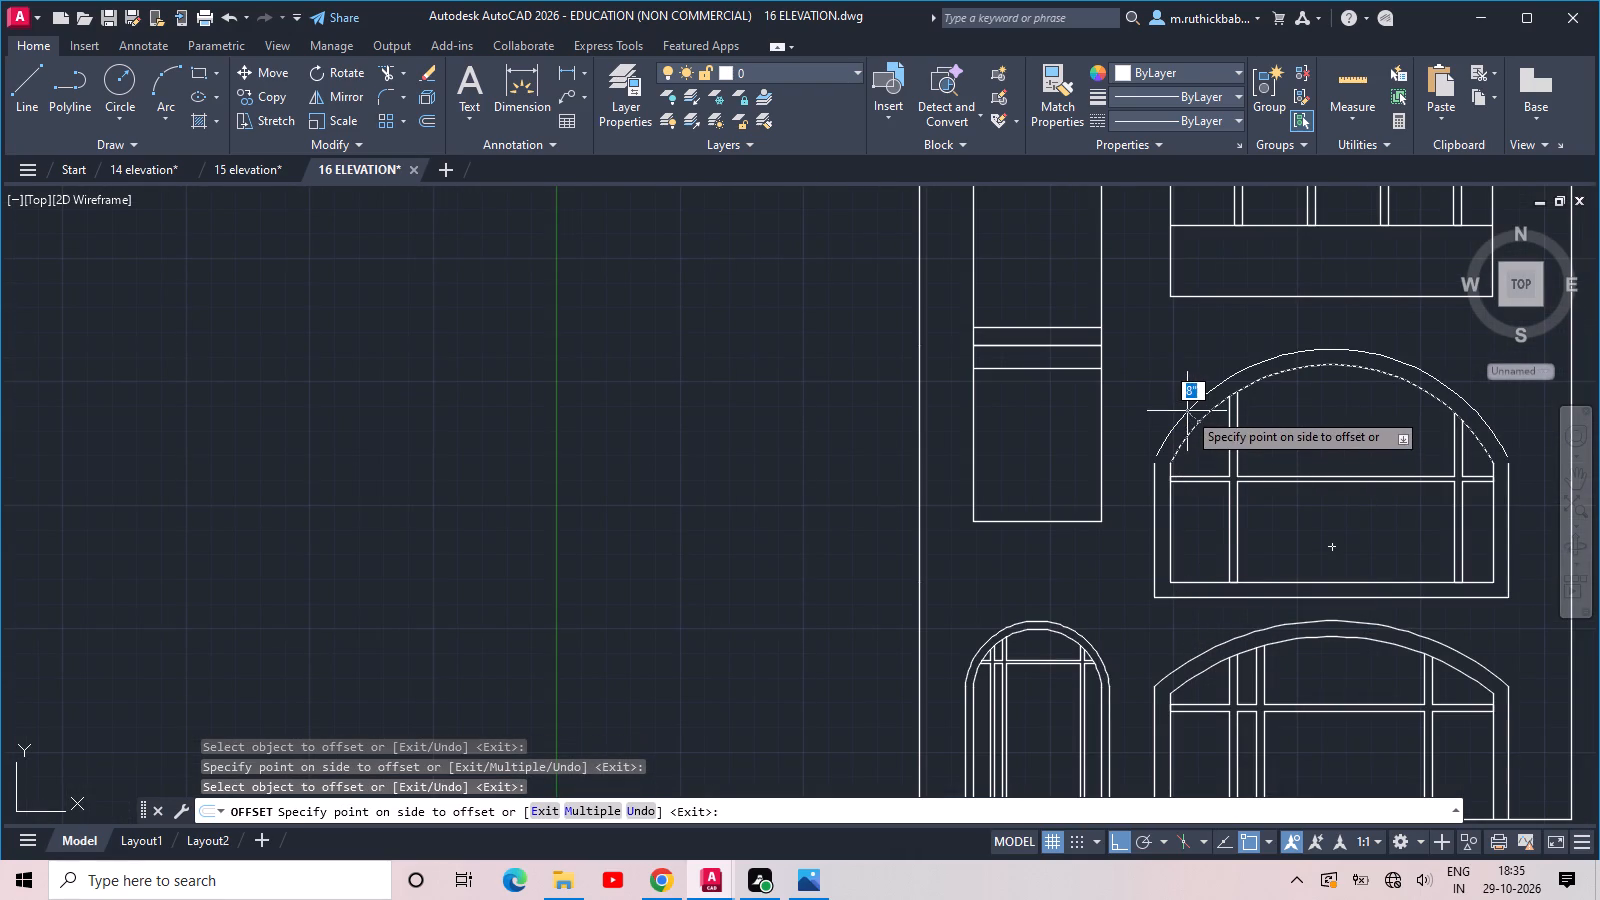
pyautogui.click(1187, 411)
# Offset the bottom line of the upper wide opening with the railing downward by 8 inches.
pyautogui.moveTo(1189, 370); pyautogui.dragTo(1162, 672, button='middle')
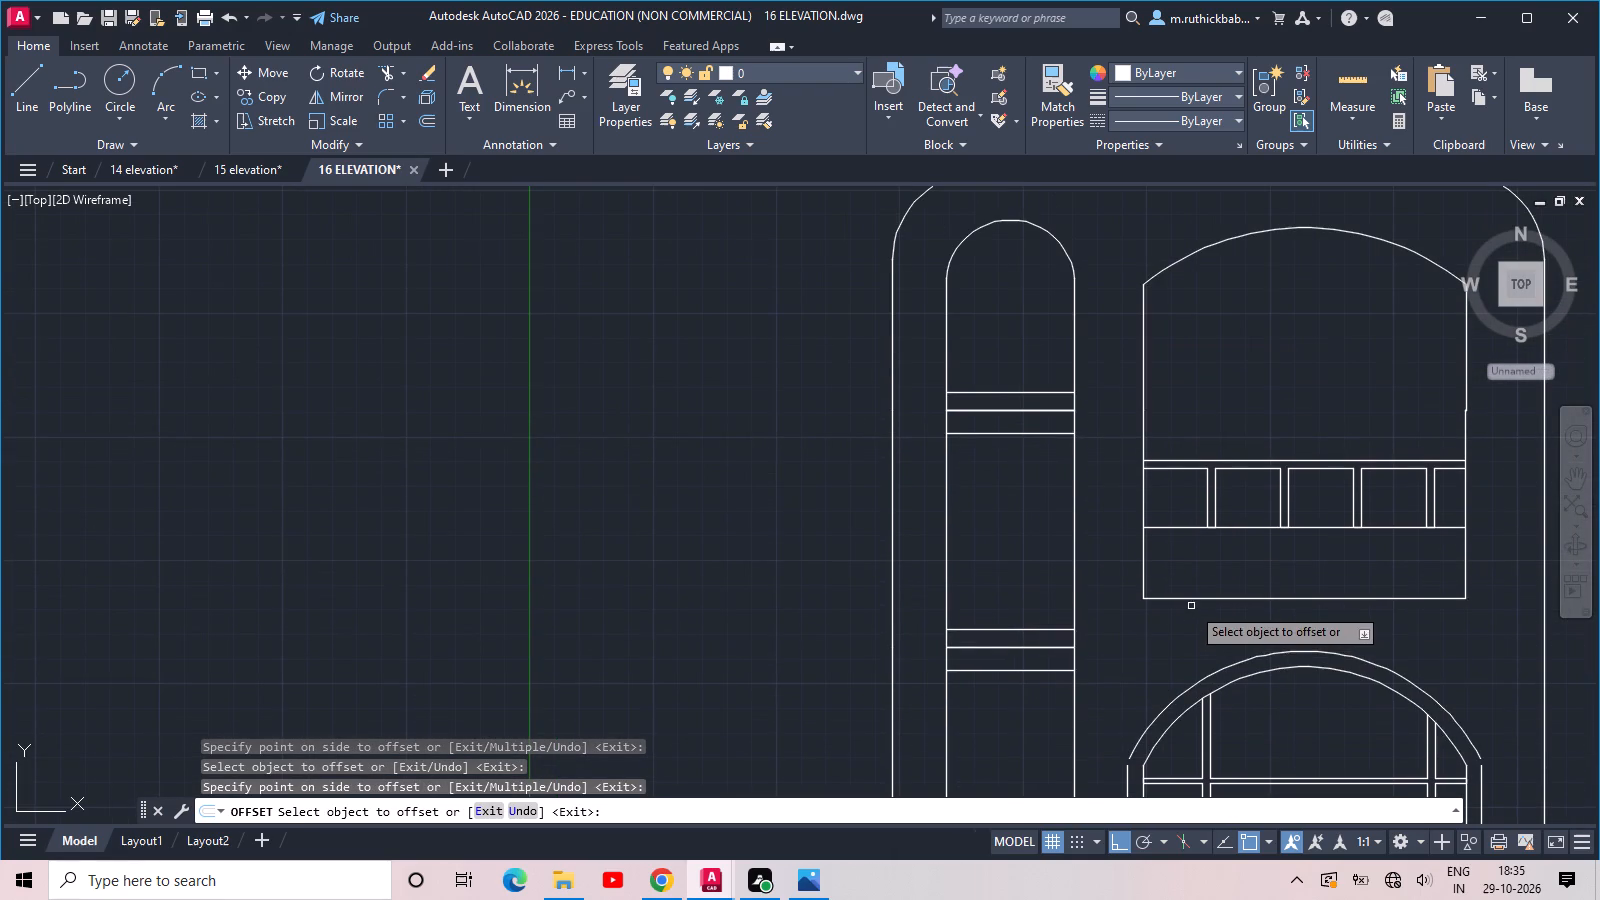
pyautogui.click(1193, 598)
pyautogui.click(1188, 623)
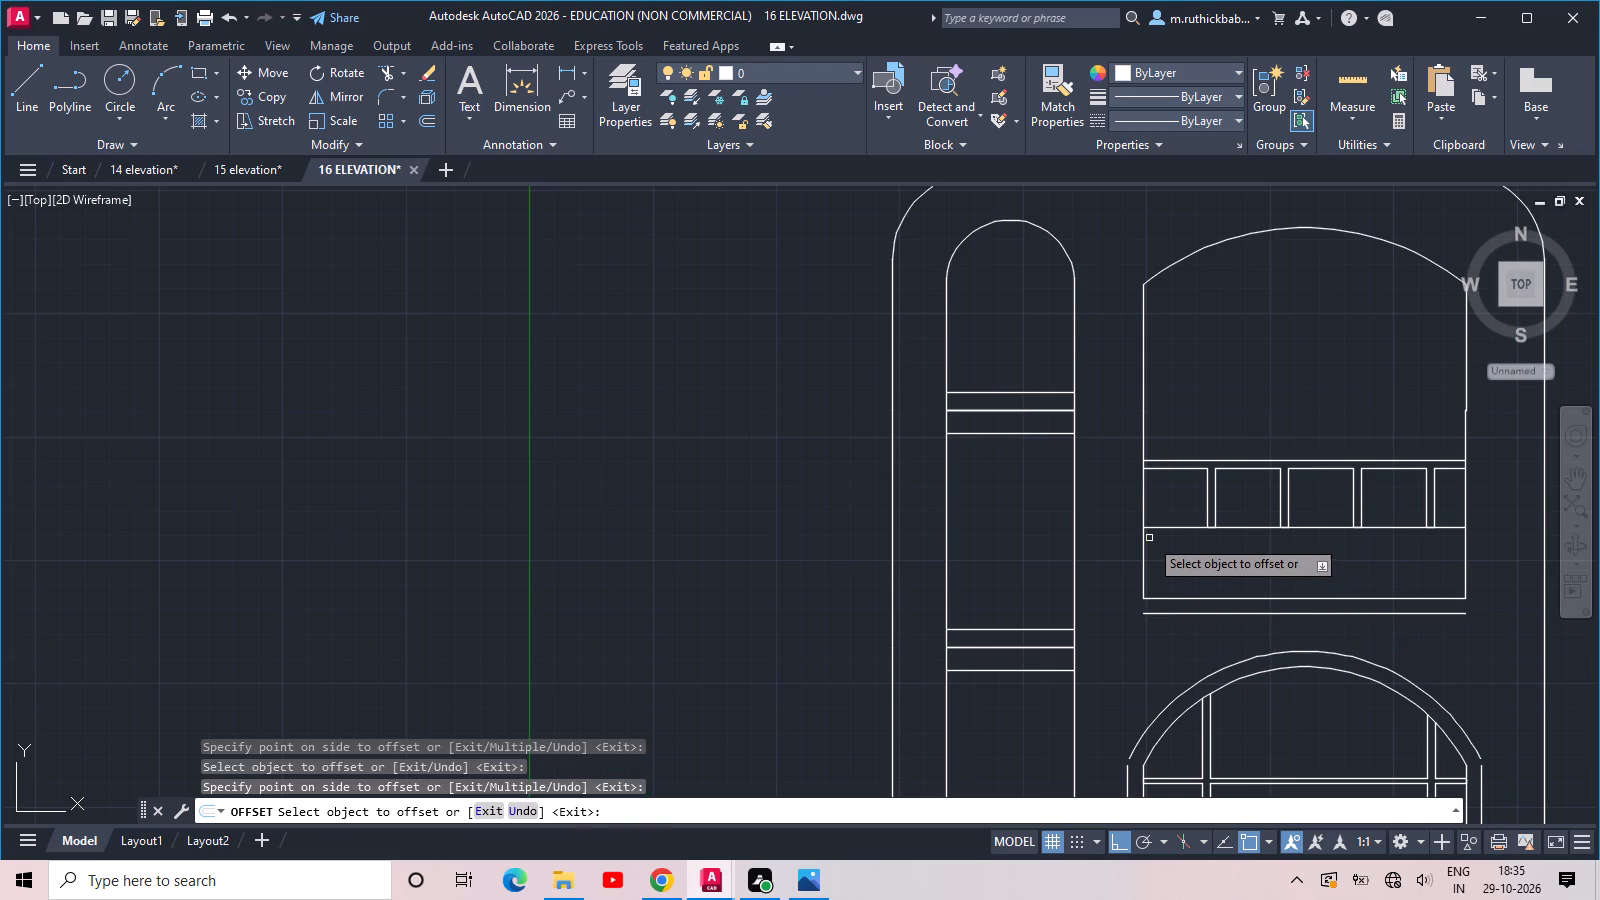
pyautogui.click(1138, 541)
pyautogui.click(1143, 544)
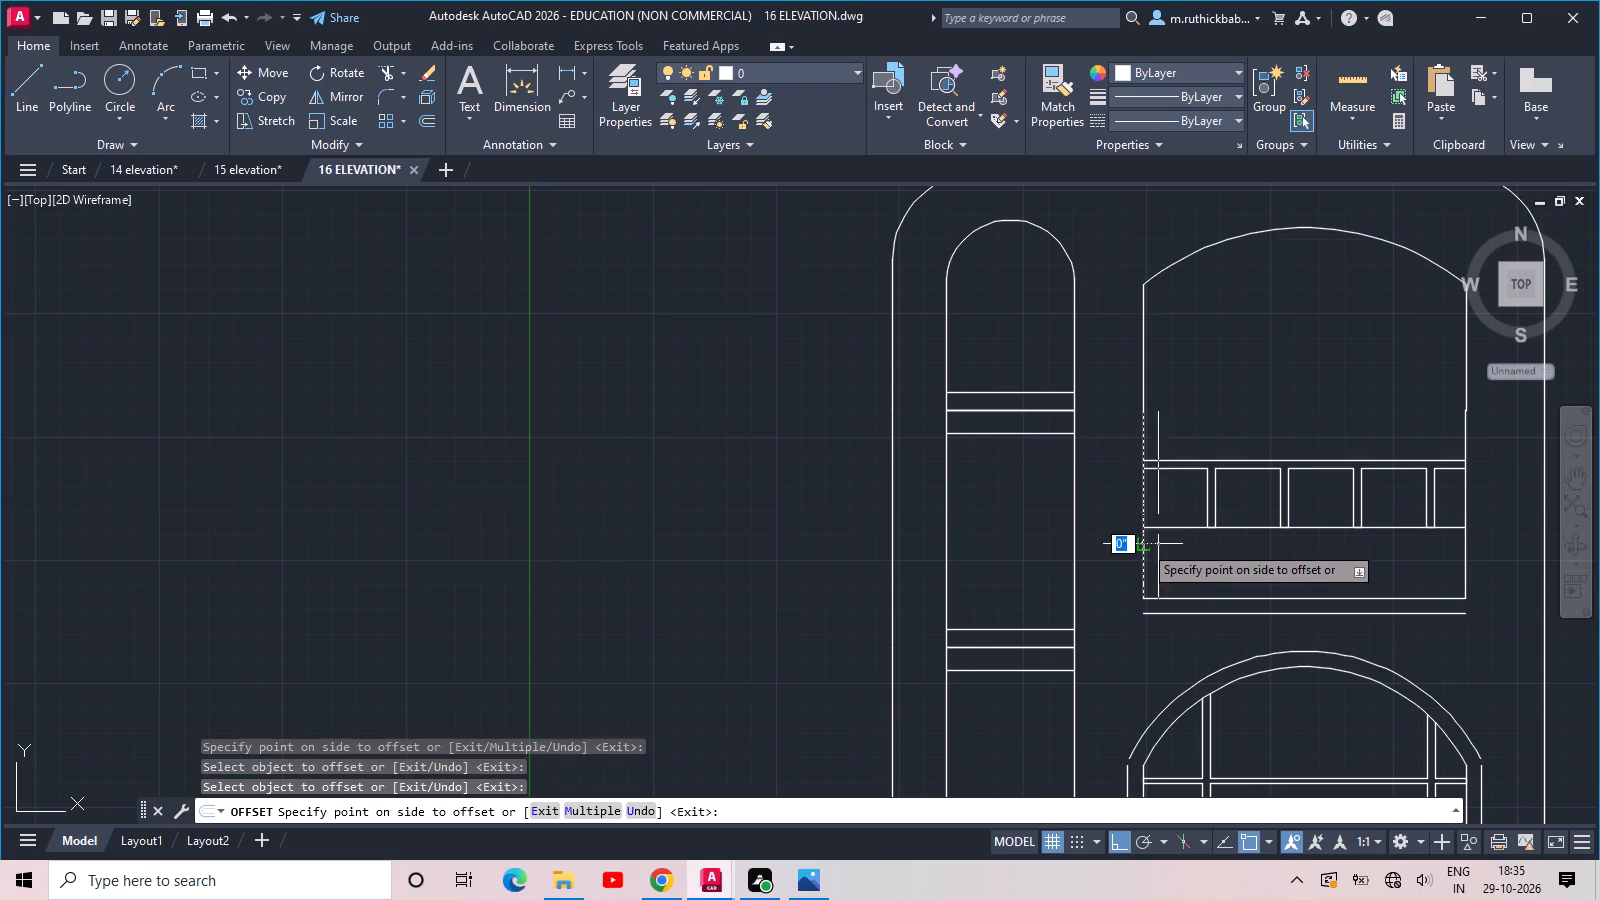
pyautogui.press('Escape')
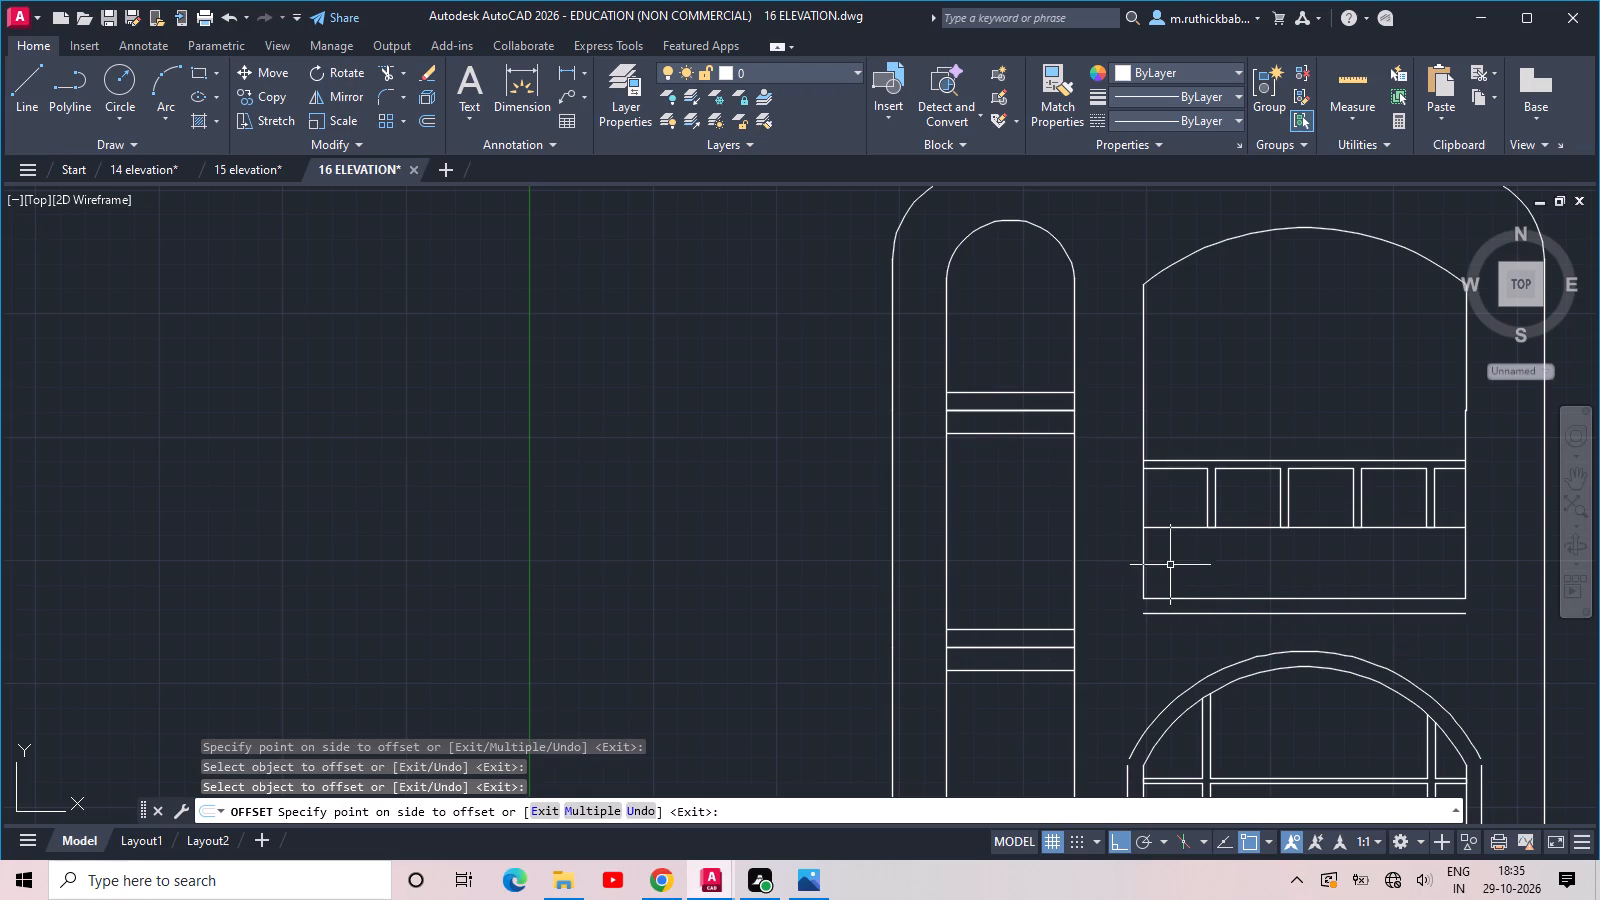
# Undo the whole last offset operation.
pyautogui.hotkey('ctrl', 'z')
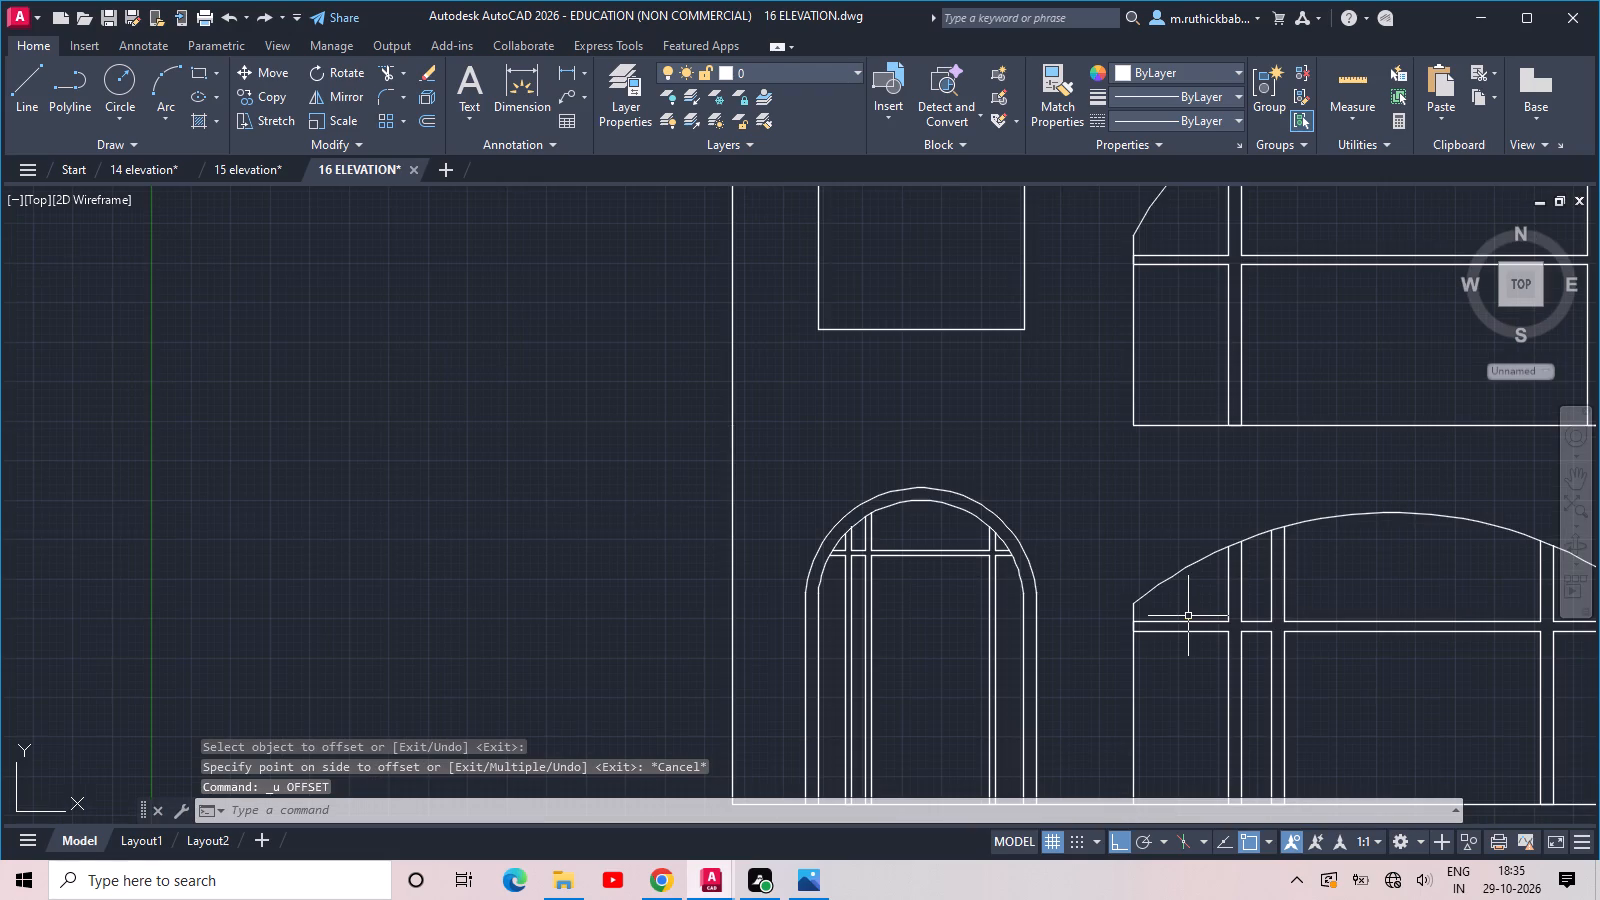
# Offset the wide ground-floor opening's joined outline outward by 8 inches to form a frame.
pyautogui.scroll(-2, 1190, 602)
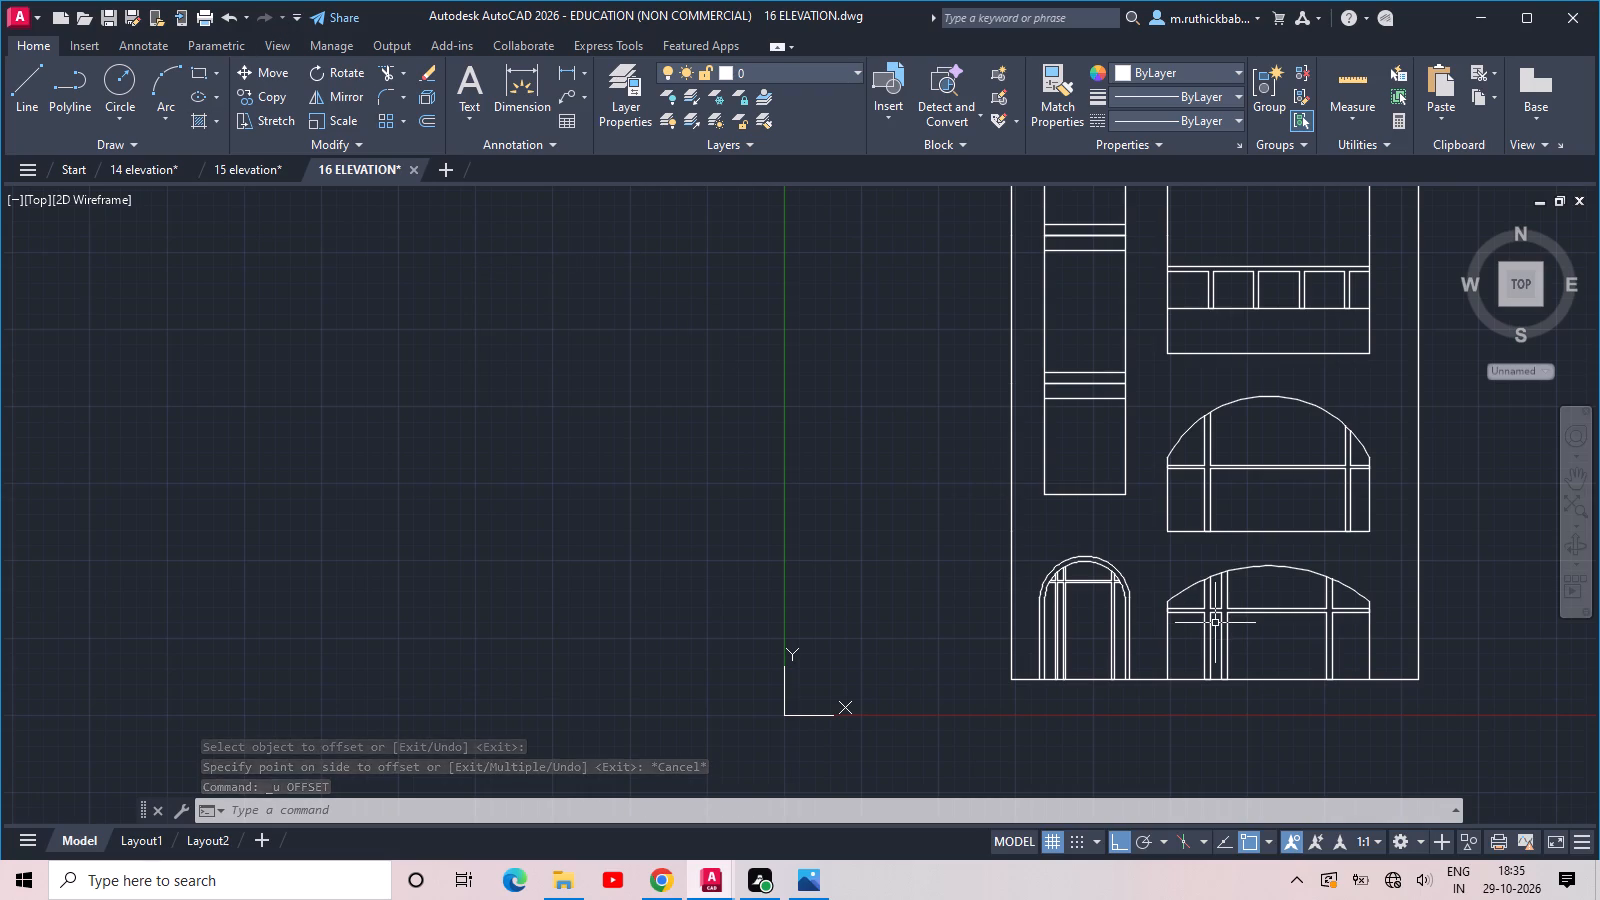
pyautogui.press('o')
pyautogui.press('f')
pyautogui.write('F')
pyautogui.press('space')
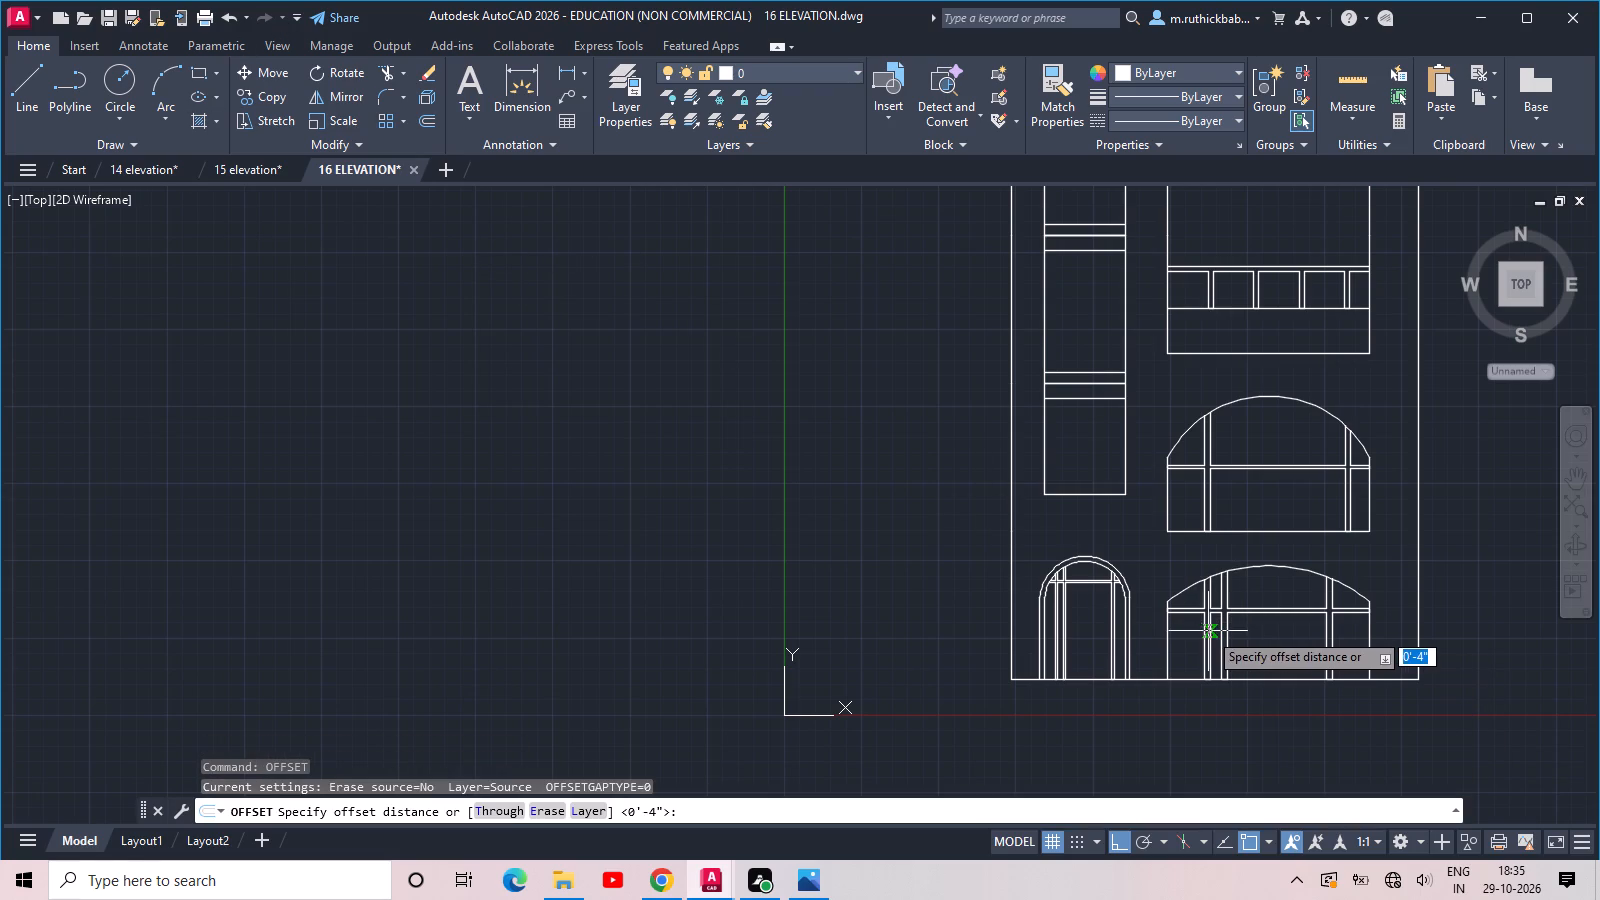
pyautogui.scroll(2, 1179, 681)
pyautogui.write('8')
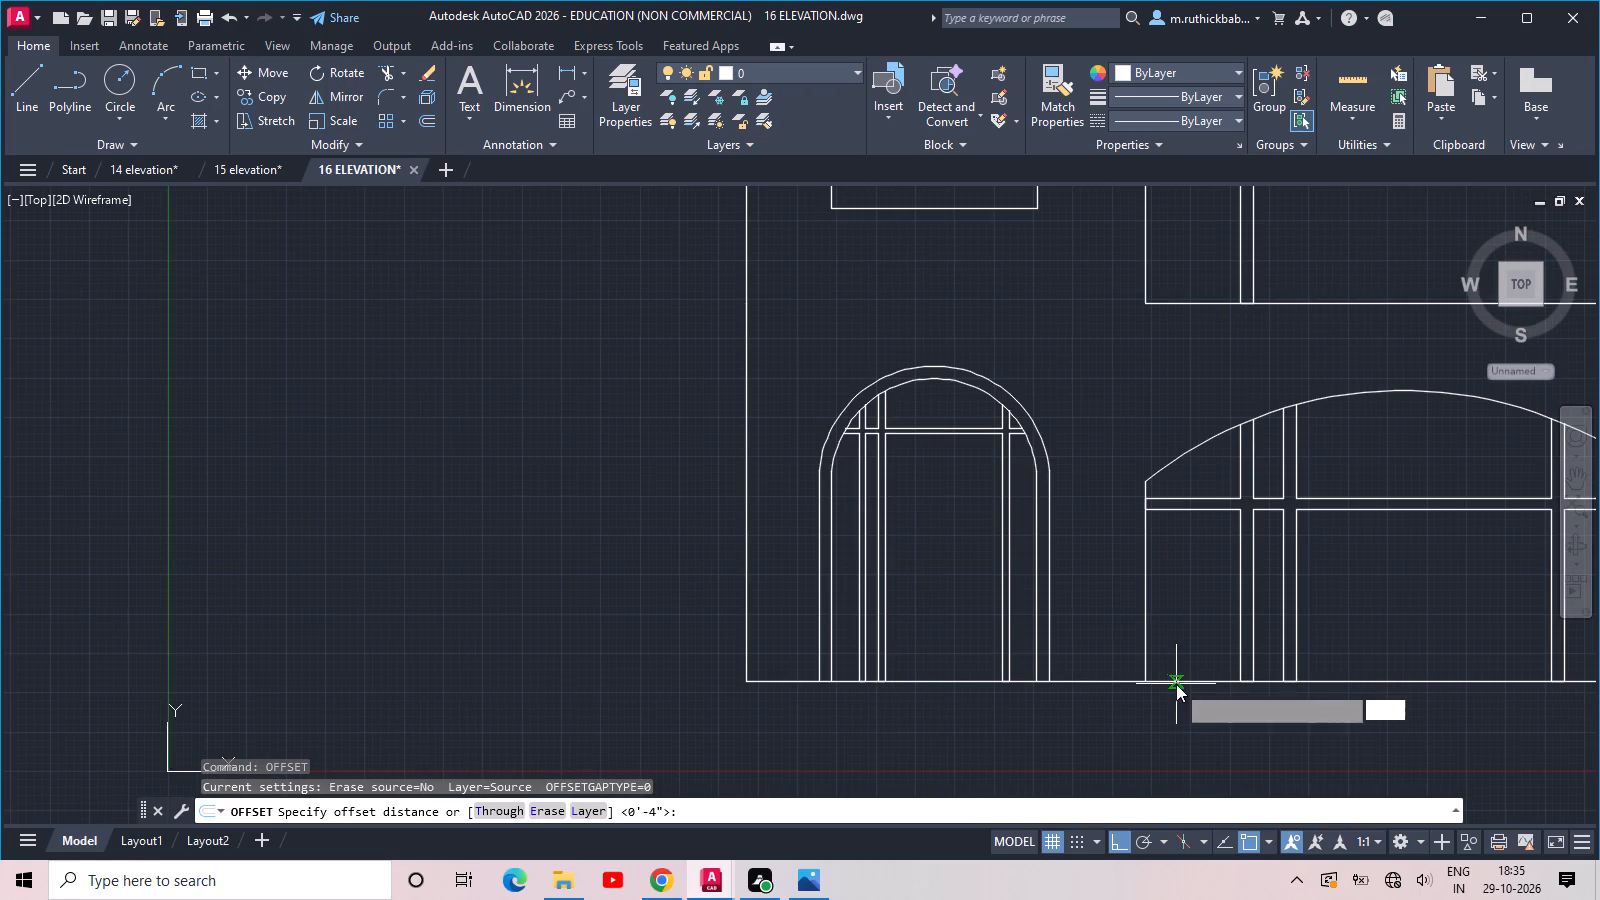
pyautogui.press('space')
pyautogui.click(1143, 600)
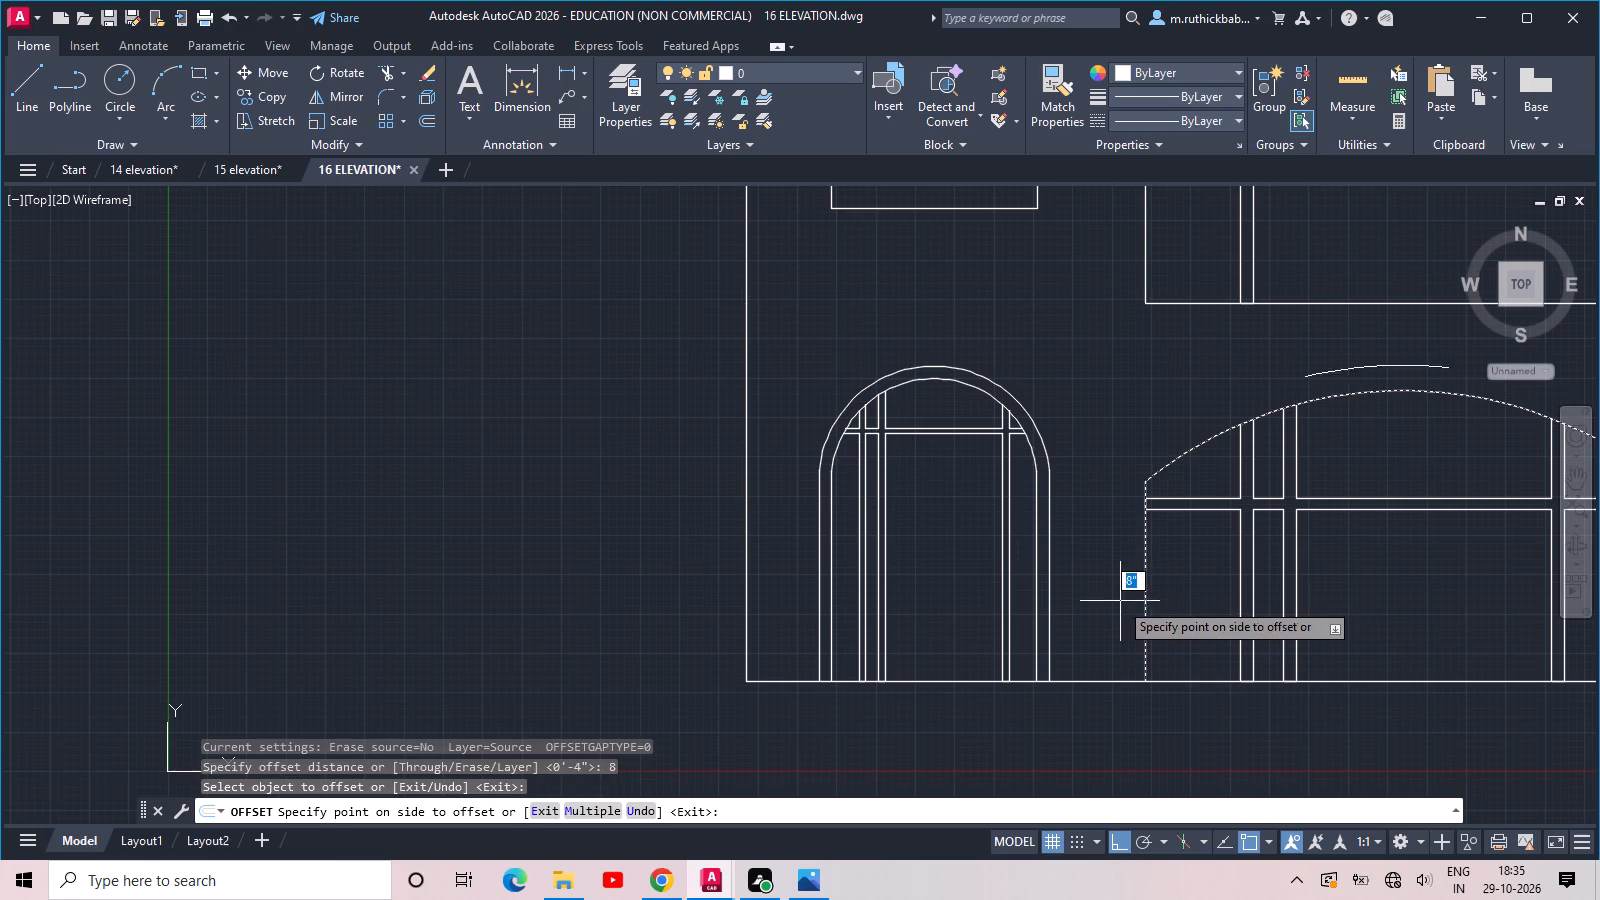
pyautogui.click(1114, 598)
pyautogui.moveTo(1116, 482); pyautogui.dragTo(1036, 704, button='middle')
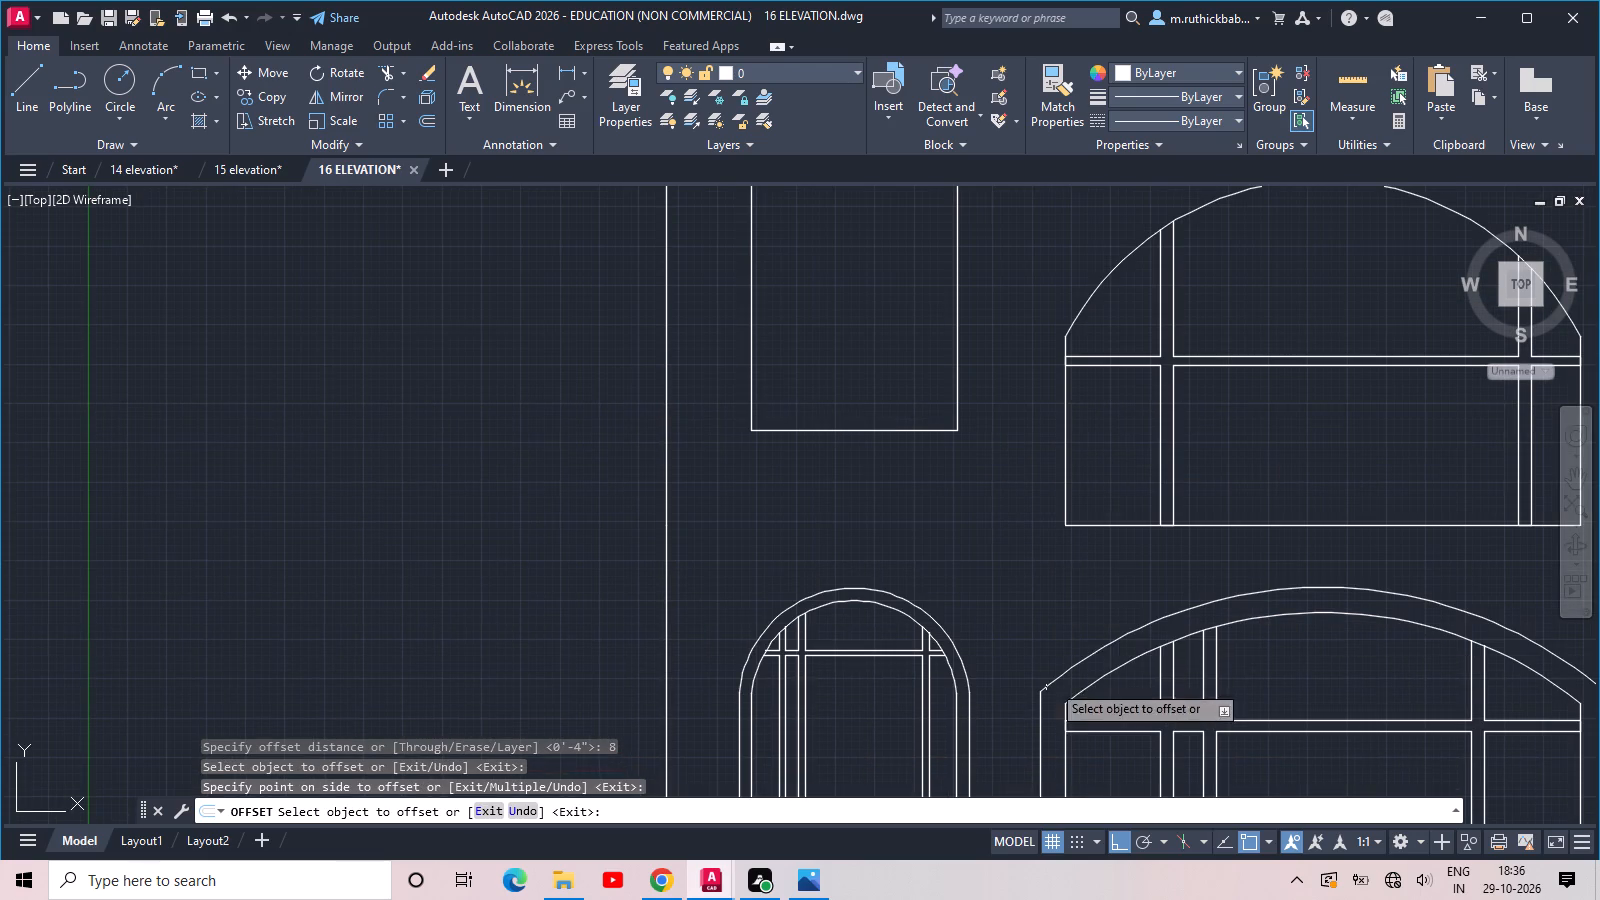
pyautogui.press('Escape')
# Join the middle wide opening's arch and lower outline into one polyline.
pyautogui.click(1091, 532)
pyautogui.click(1035, 541)
pyautogui.moveTo(1108, 501); pyautogui.dragTo(1094, 493)
pyautogui.click(1027, 463)
pyautogui.click(1110, 315)
pyautogui.click(1026, 265)
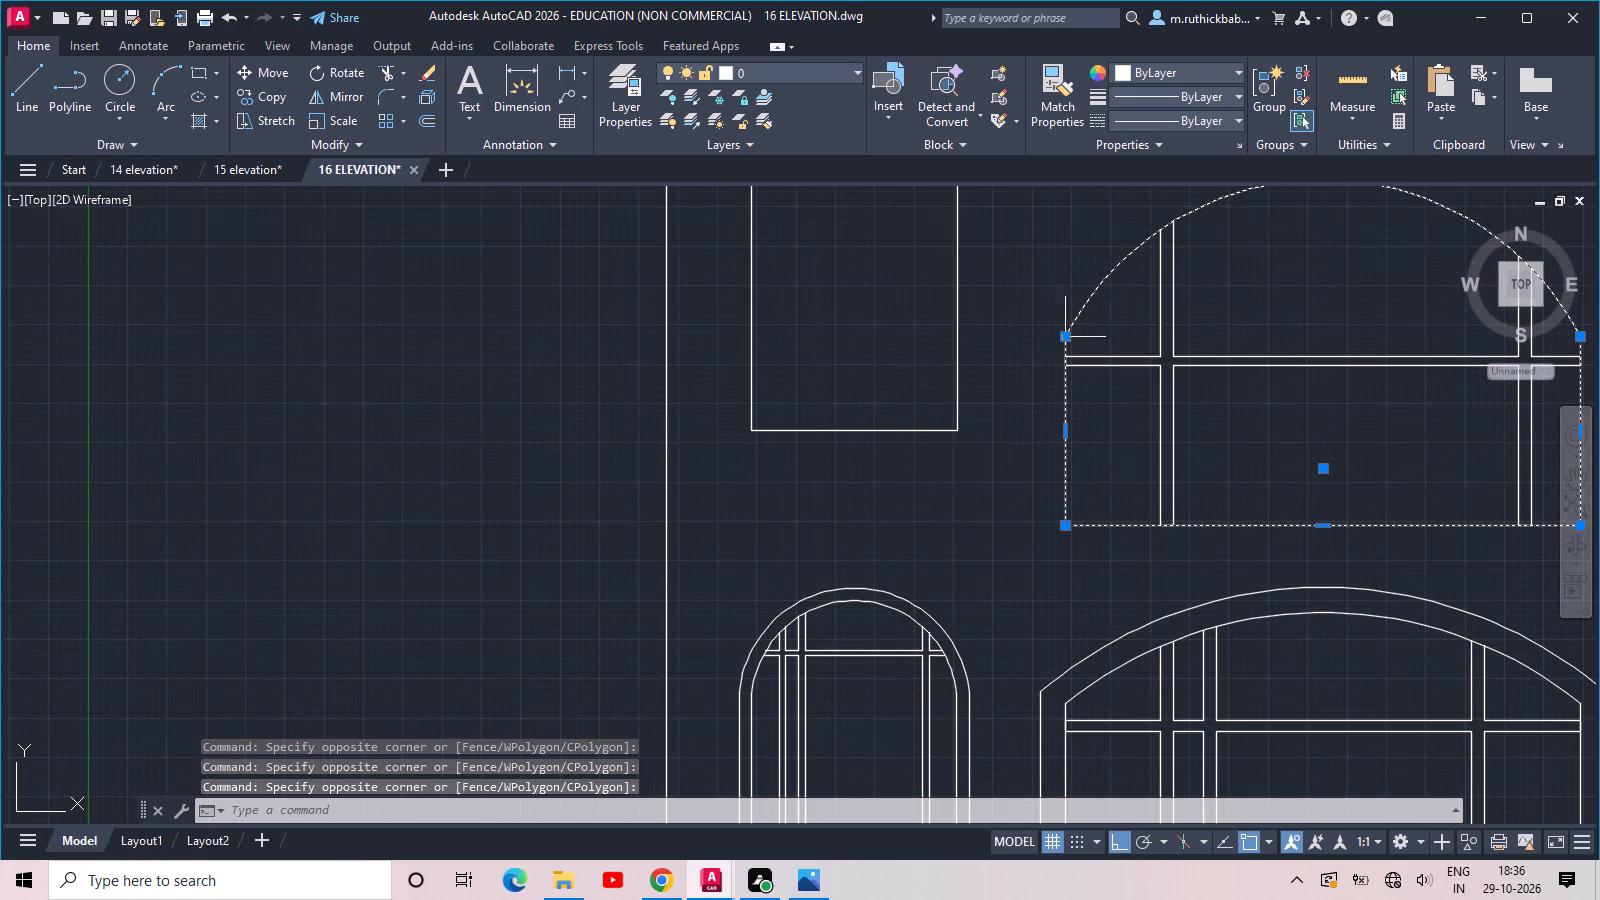
pyautogui.press('j')
pyautogui.press('space')
# Offset the middle wide opening's joined outline outward by 8 inches to form a frame.
pyautogui.press('o')
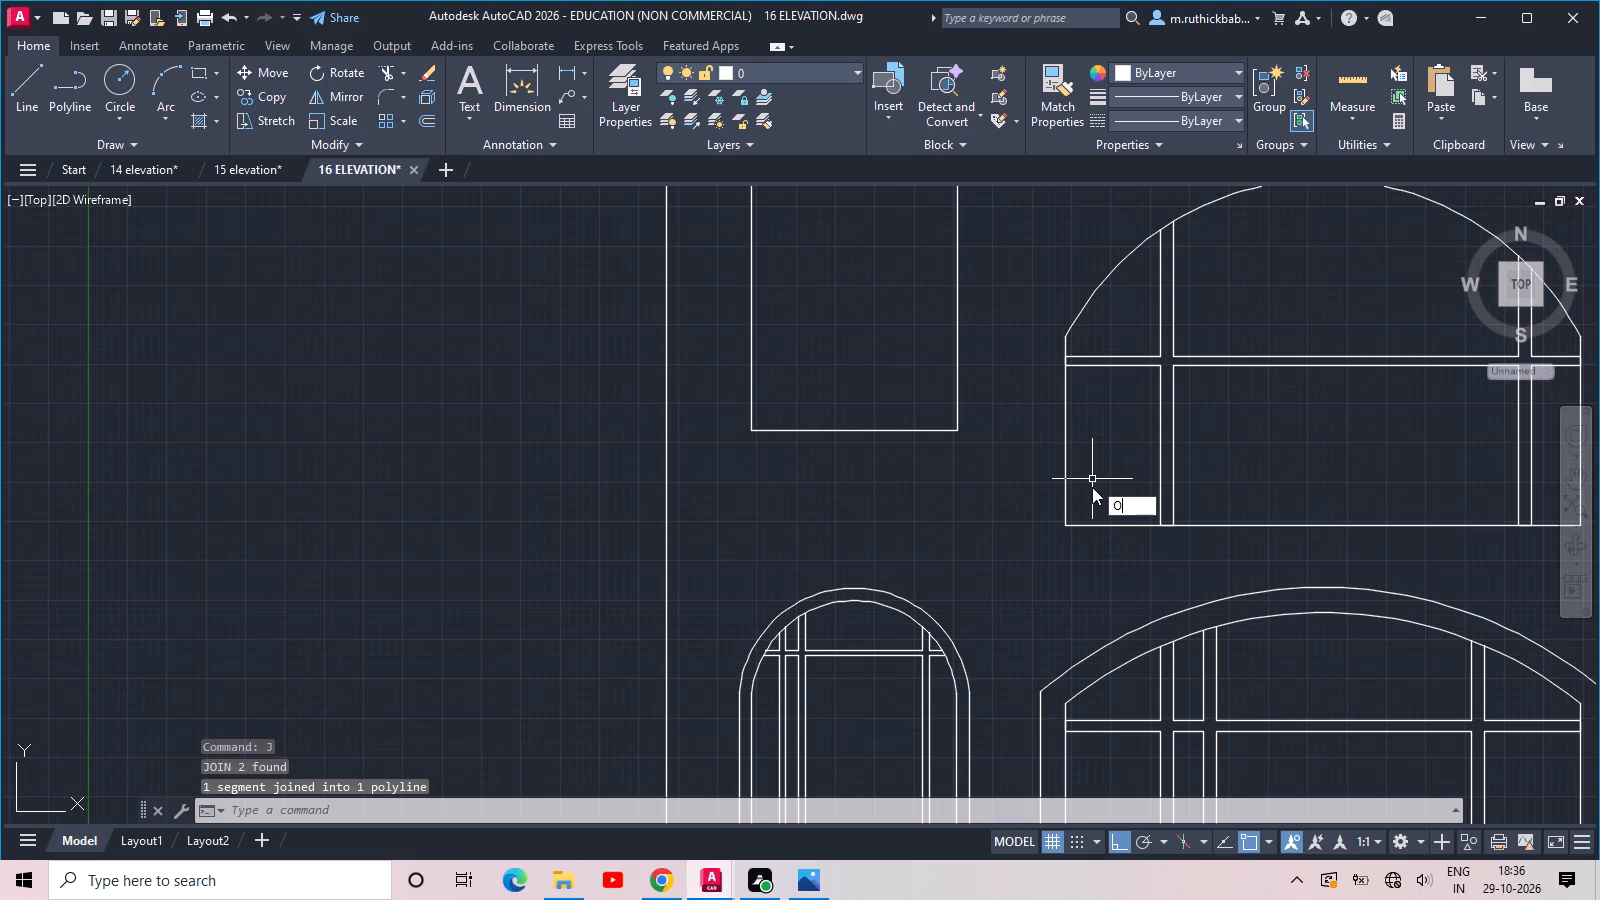
pyautogui.write('FF')
pyautogui.press('space')
pyautogui.press('space')
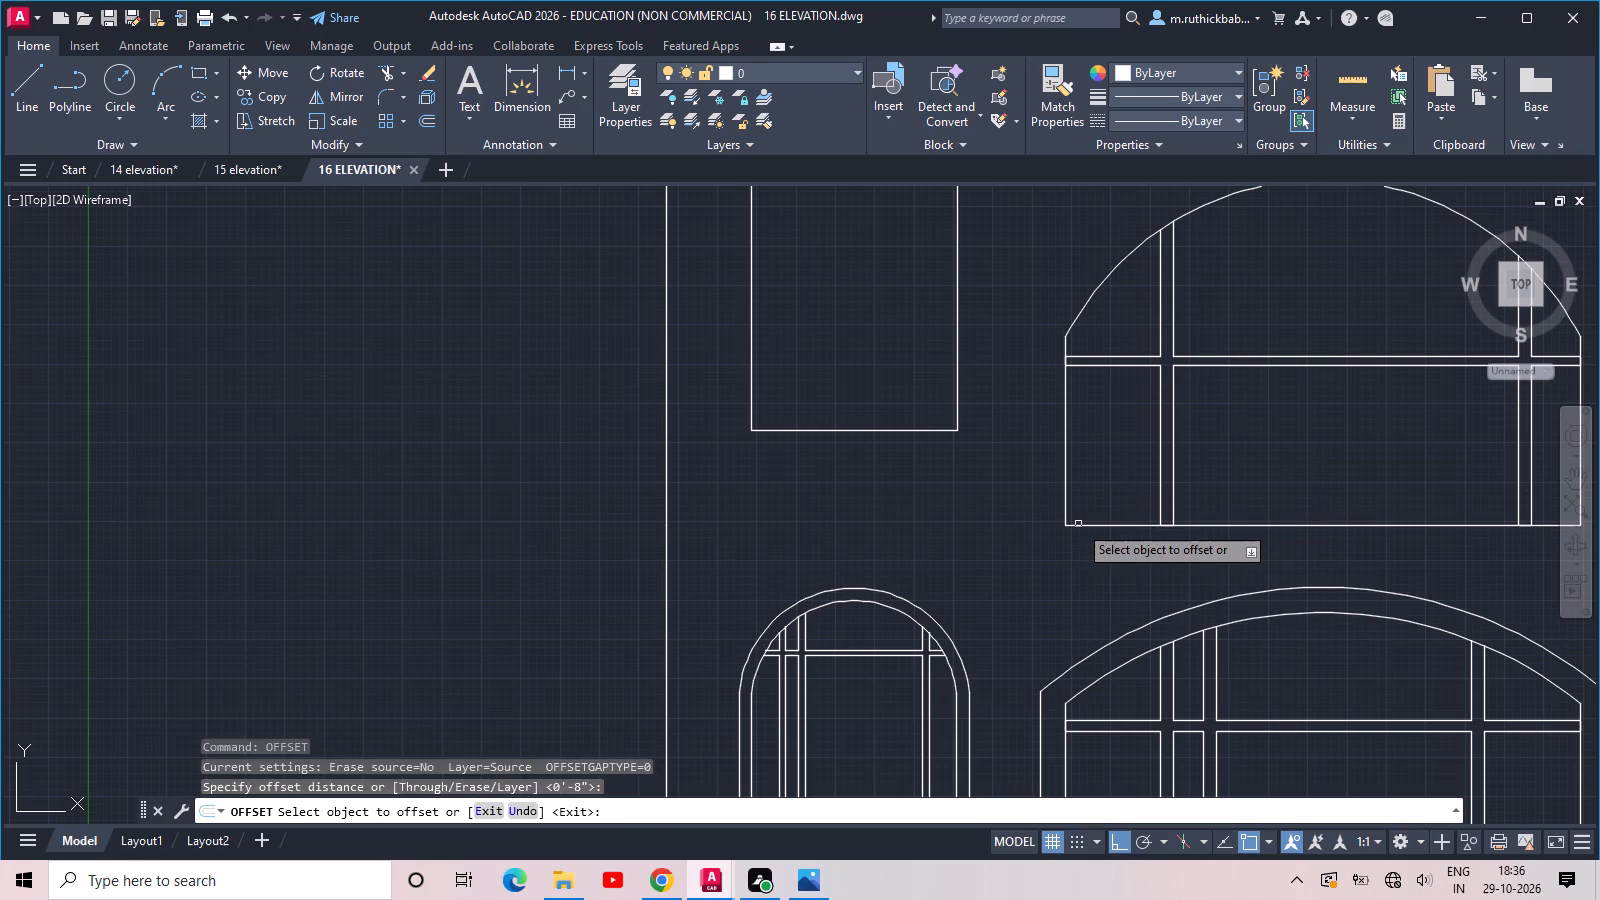
pyautogui.click(1078, 524)
pyautogui.click(1074, 555)
pyautogui.scroll(-1, 1074, 556)
pyautogui.moveTo(1093, 518); pyautogui.dragTo(932, 724, button='middle')
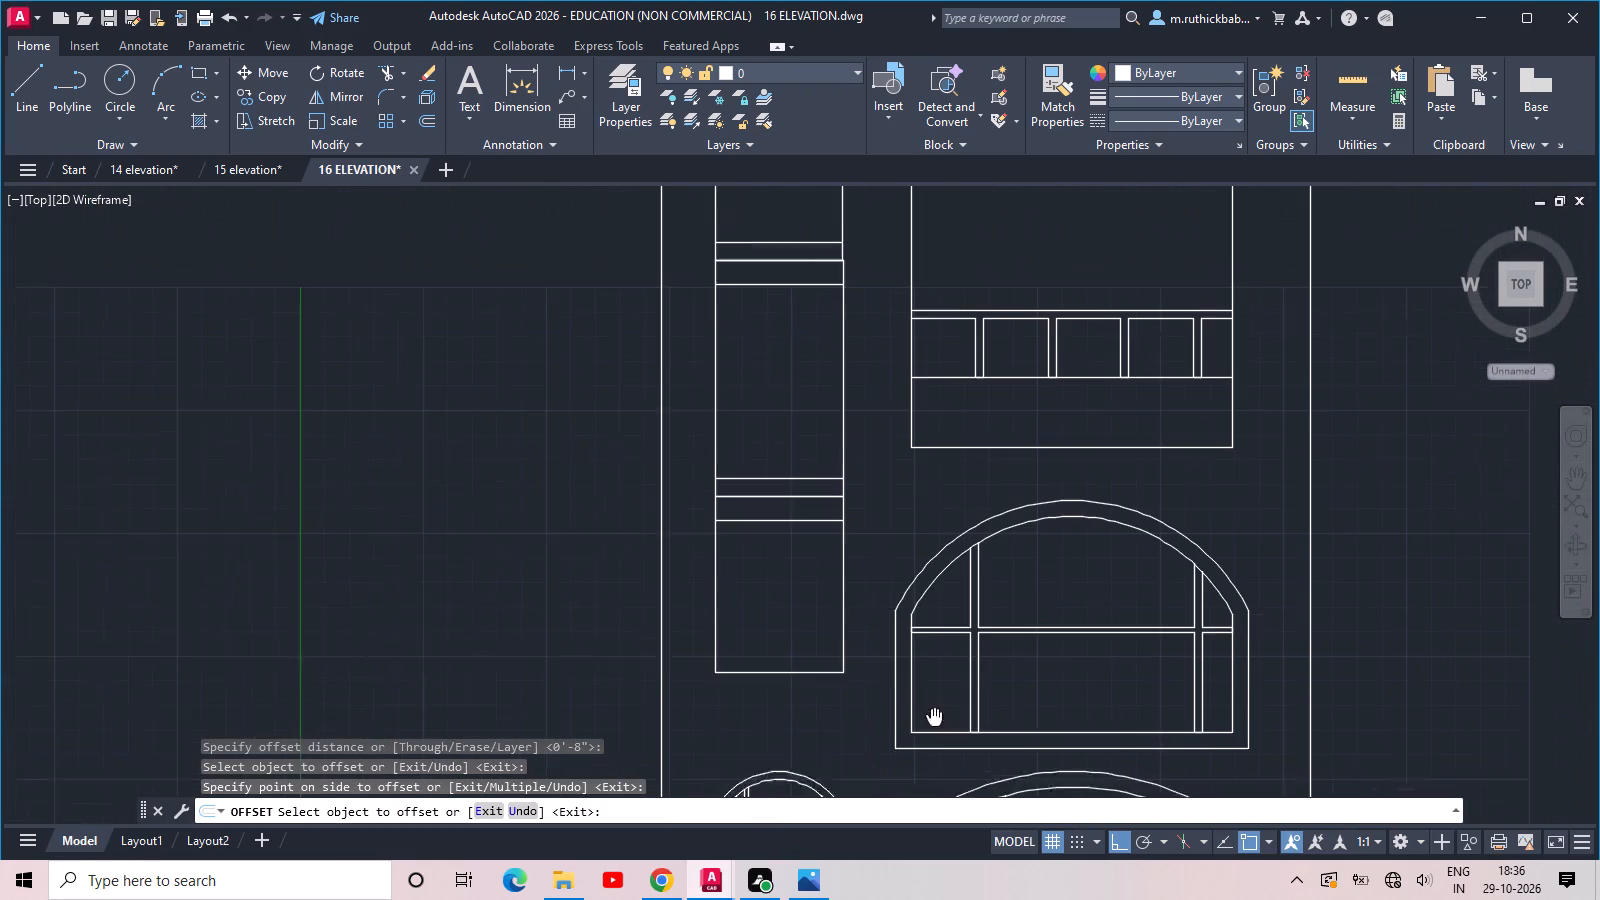
pyautogui.moveTo(932, 724); pyautogui.dragTo(930, 728, button='middle')
pyautogui.moveTo(1011, 455); pyautogui.dragTo(1016, 590, button='middle')
pyautogui.press('Escape')
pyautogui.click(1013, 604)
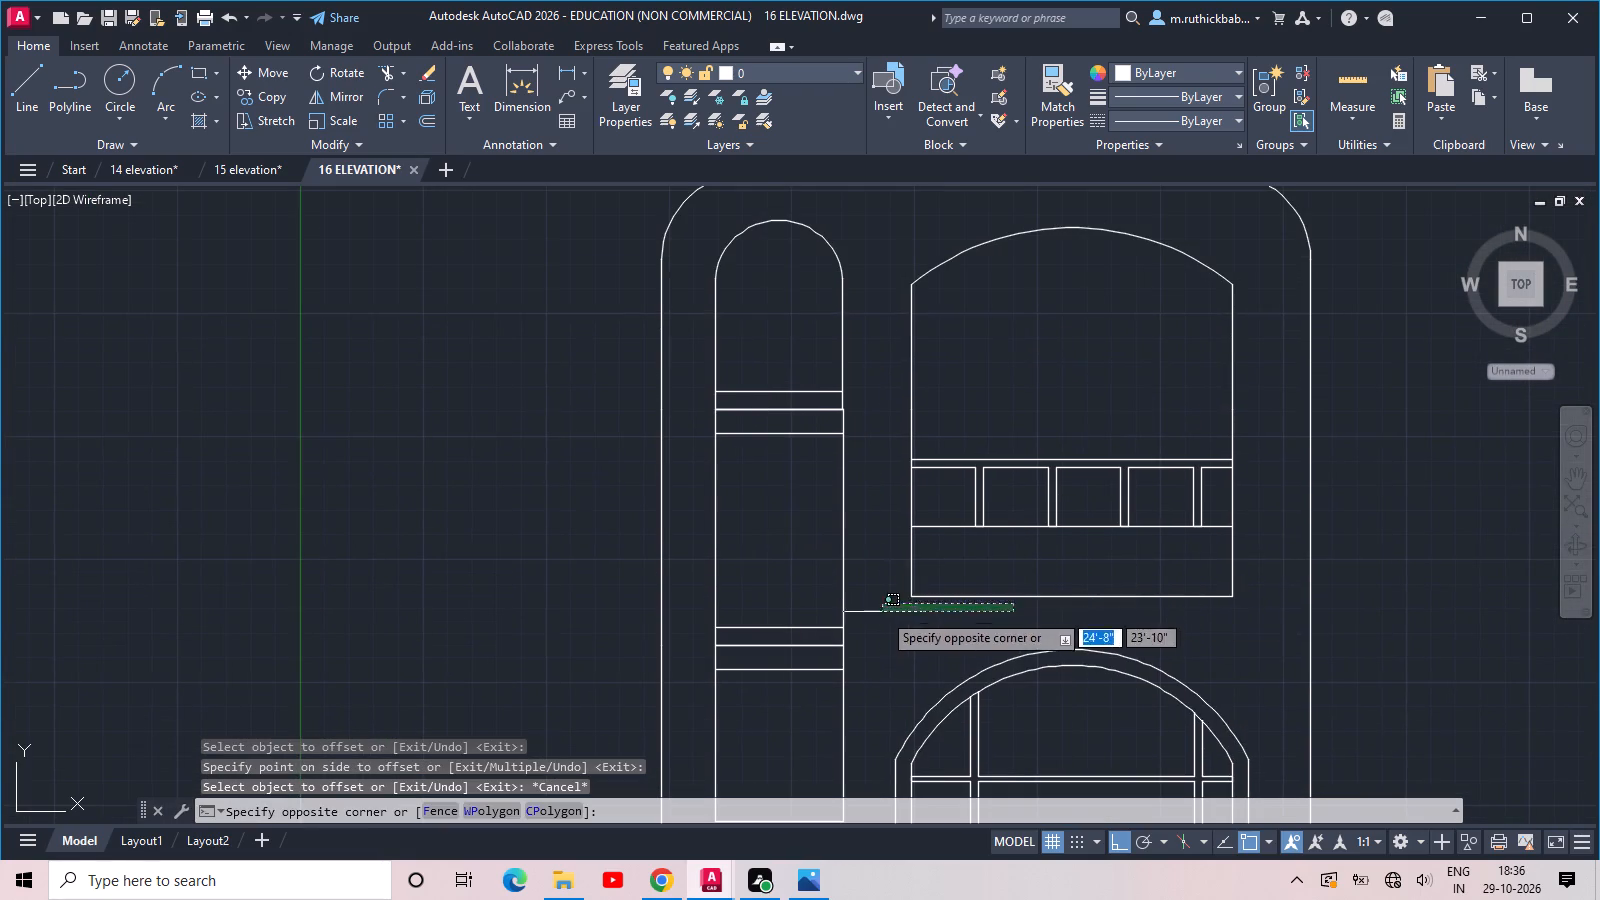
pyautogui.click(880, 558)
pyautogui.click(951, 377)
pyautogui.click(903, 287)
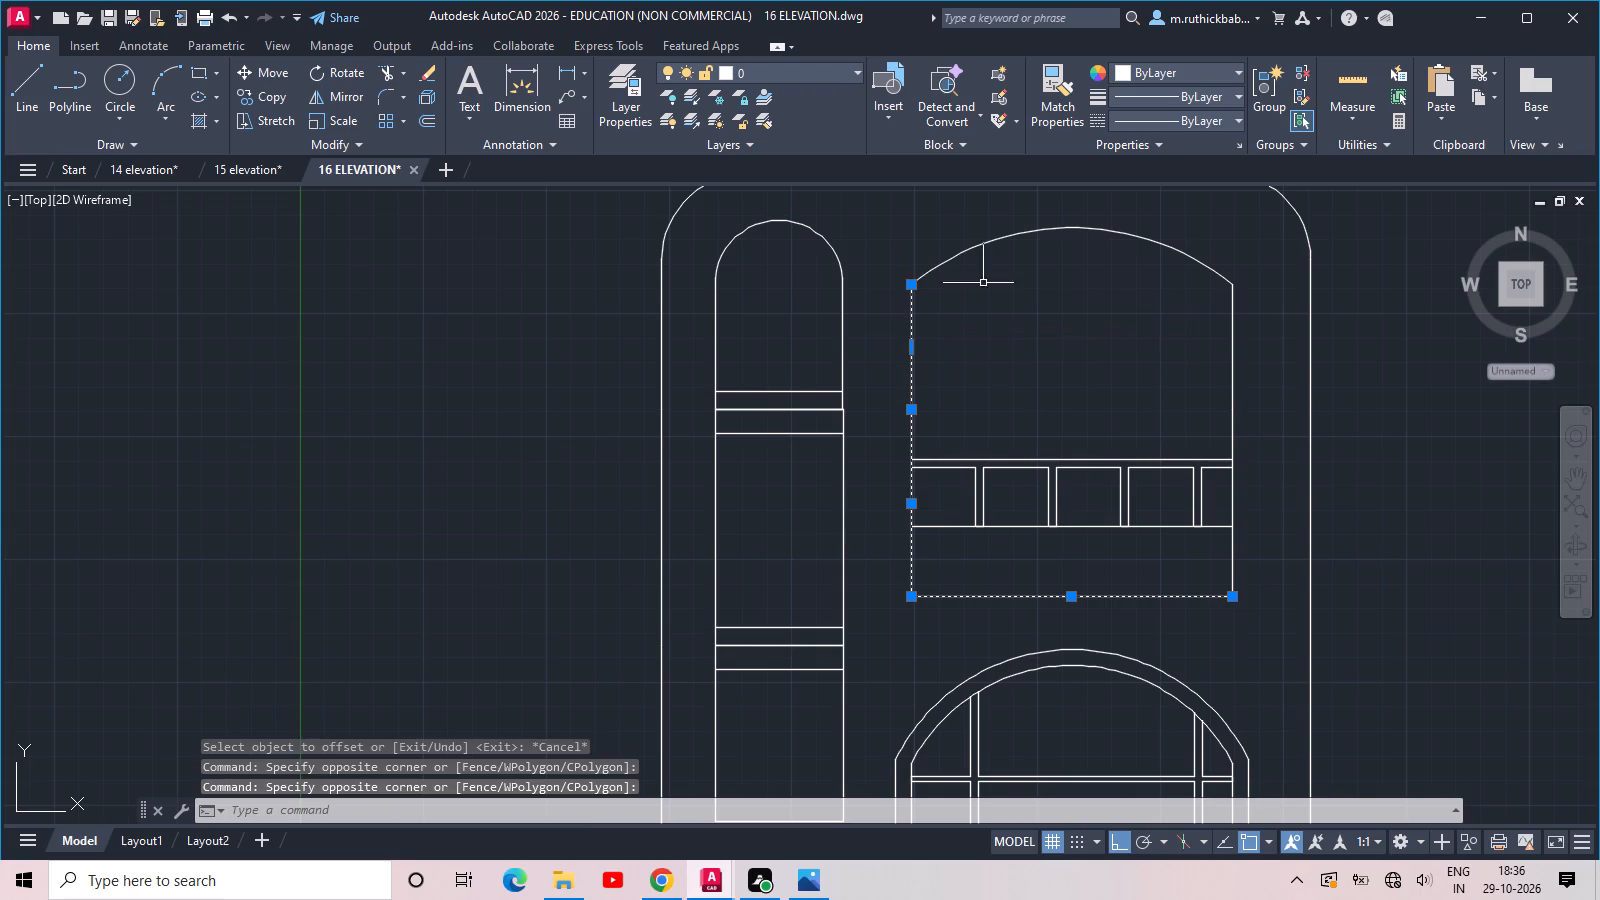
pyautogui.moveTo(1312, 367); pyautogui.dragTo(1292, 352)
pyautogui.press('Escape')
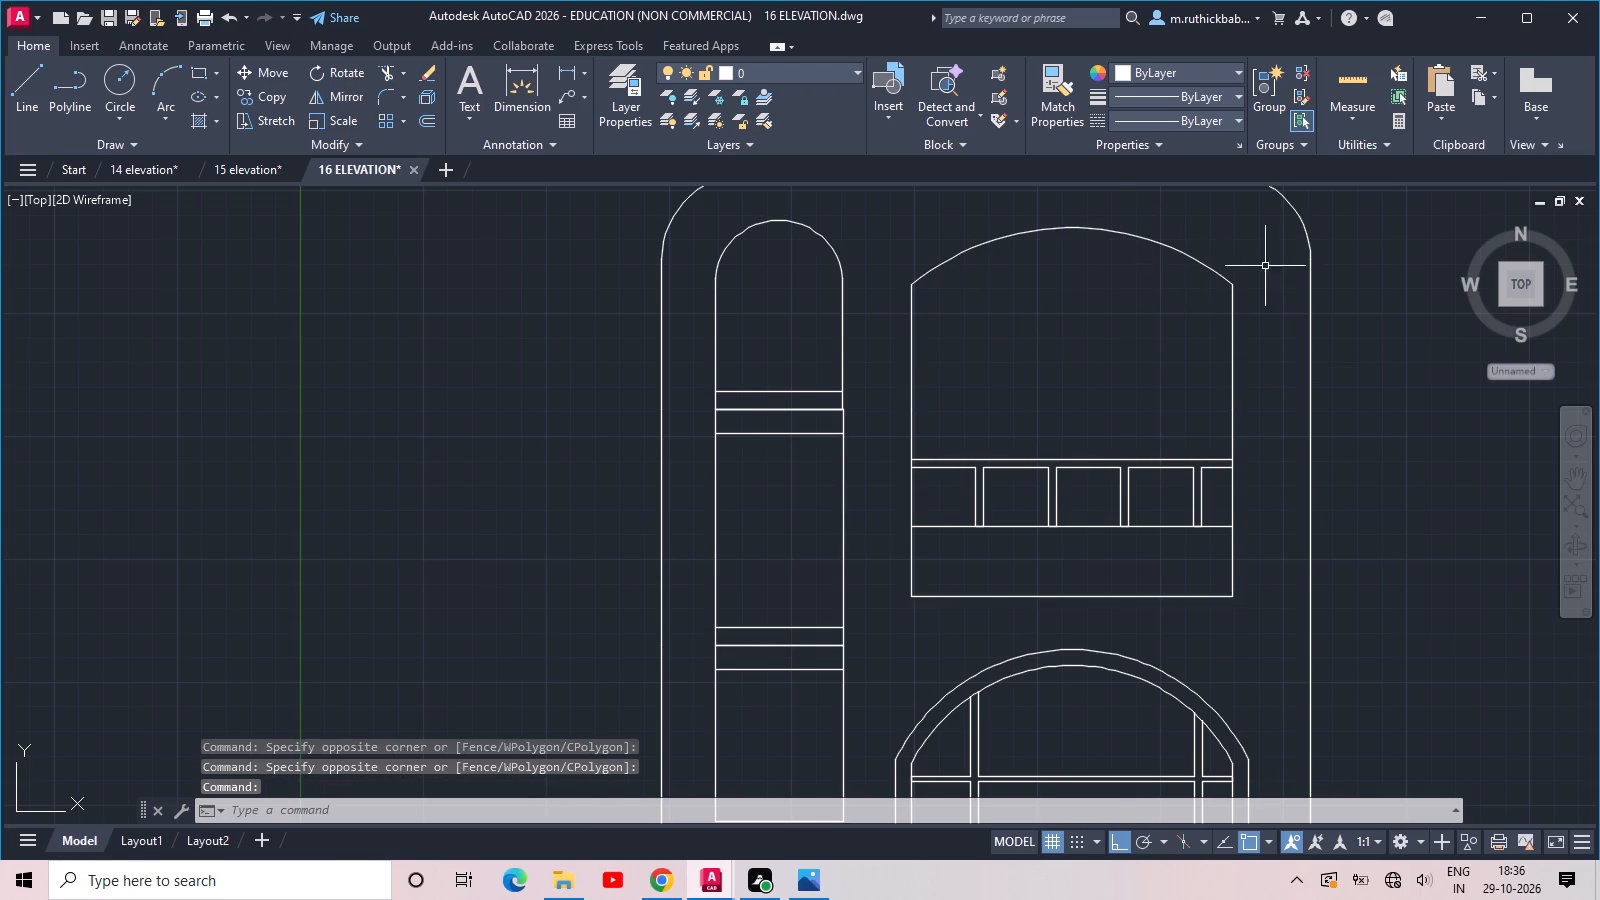
# Join the upper wide opening's arched outline, lower side lines and bottom line into one polyline.
pyautogui.click(1254, 249)
pyautogui.click(887, 380)
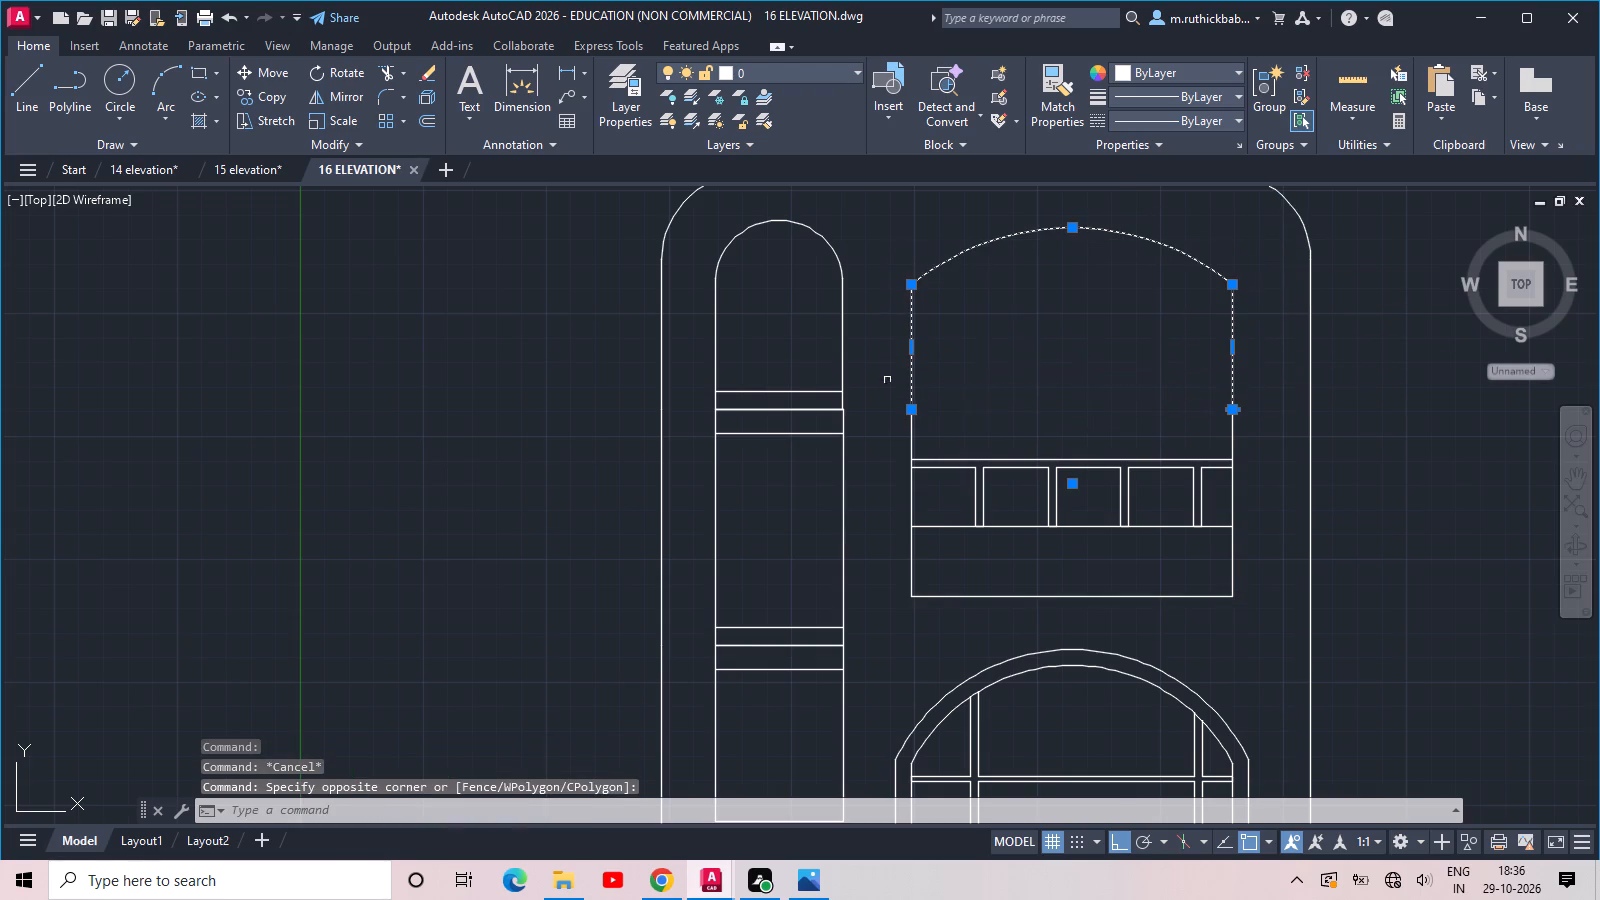
pyautogui.click(1167, 624)
pyautogui.click(1107, 566)
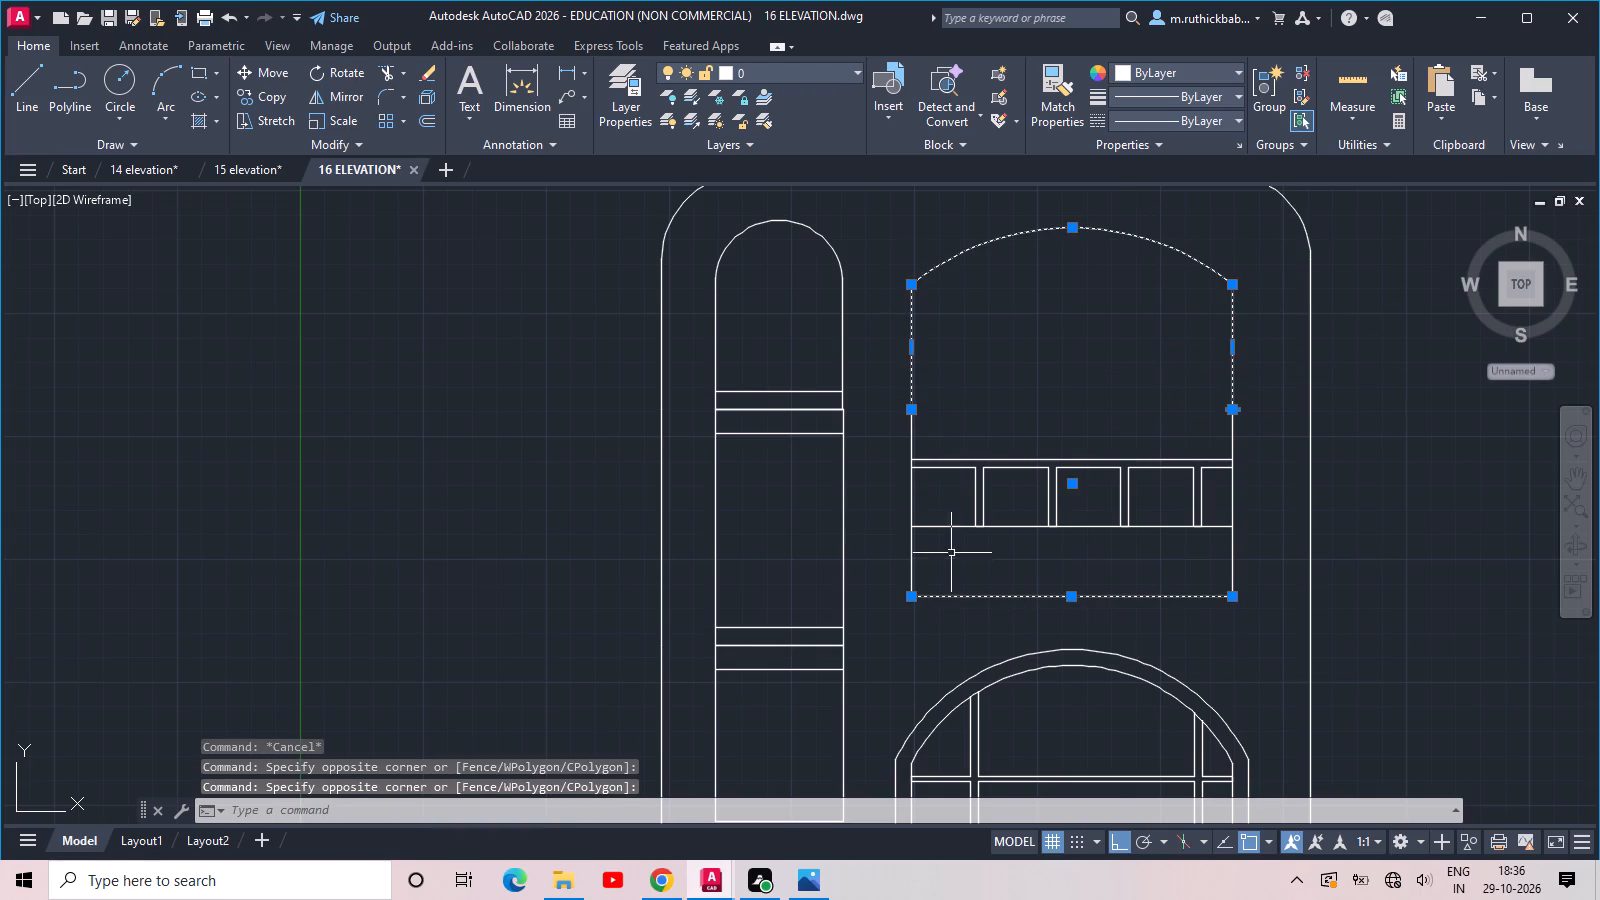
pyautogui.click(934, 569)
pyautogui.click(885, 546)
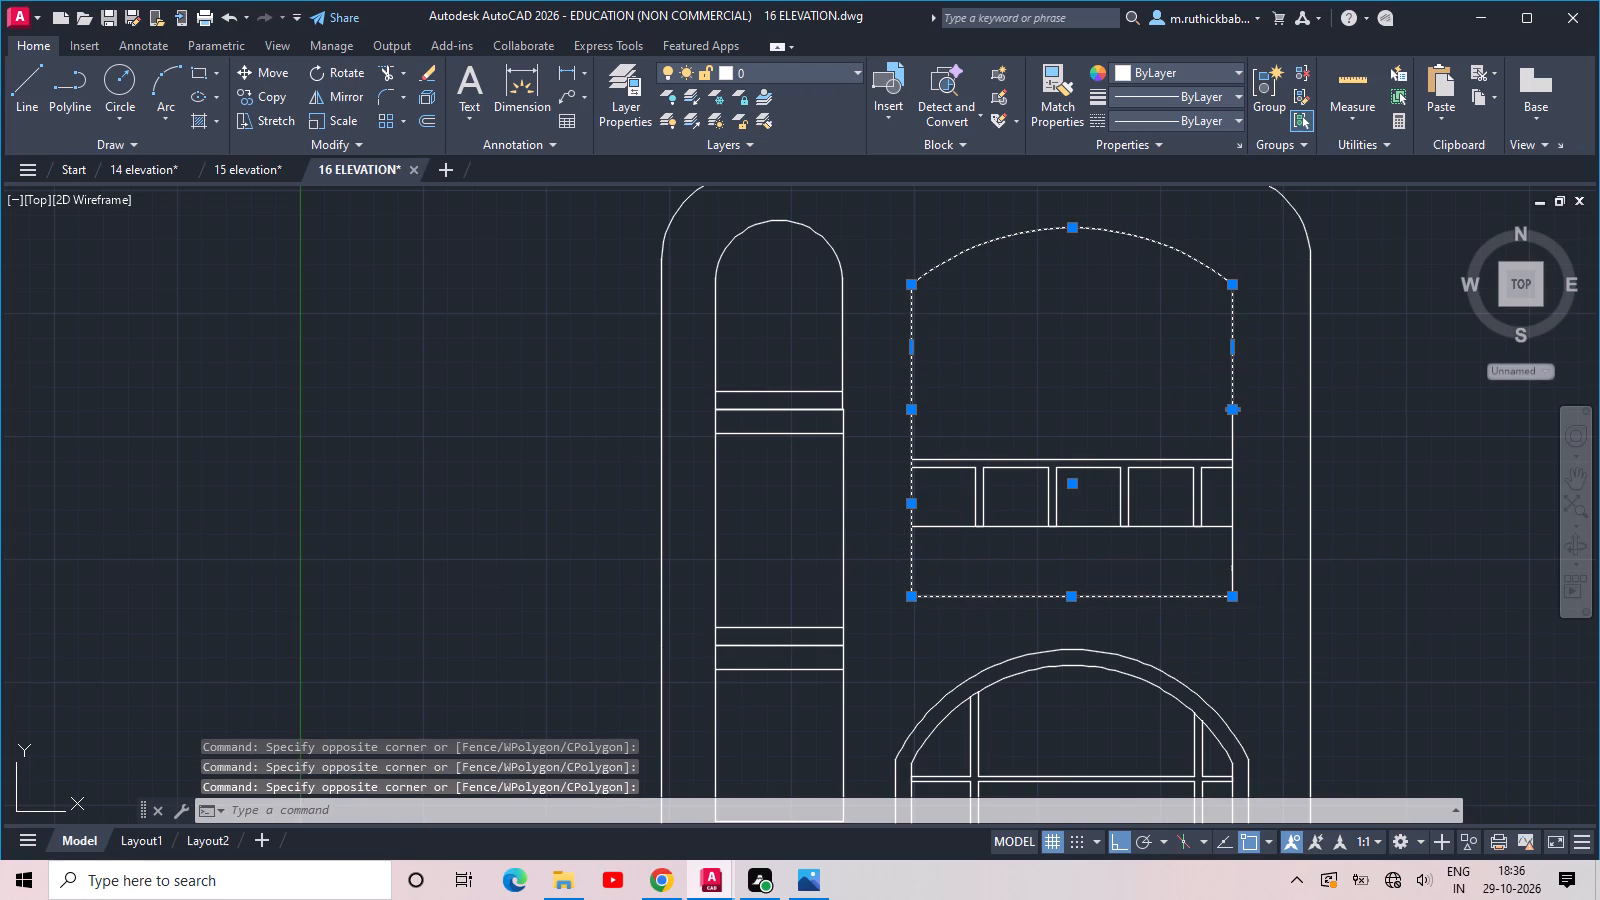
pyautogui.click(1234, 568)
pyautogui.write('J')
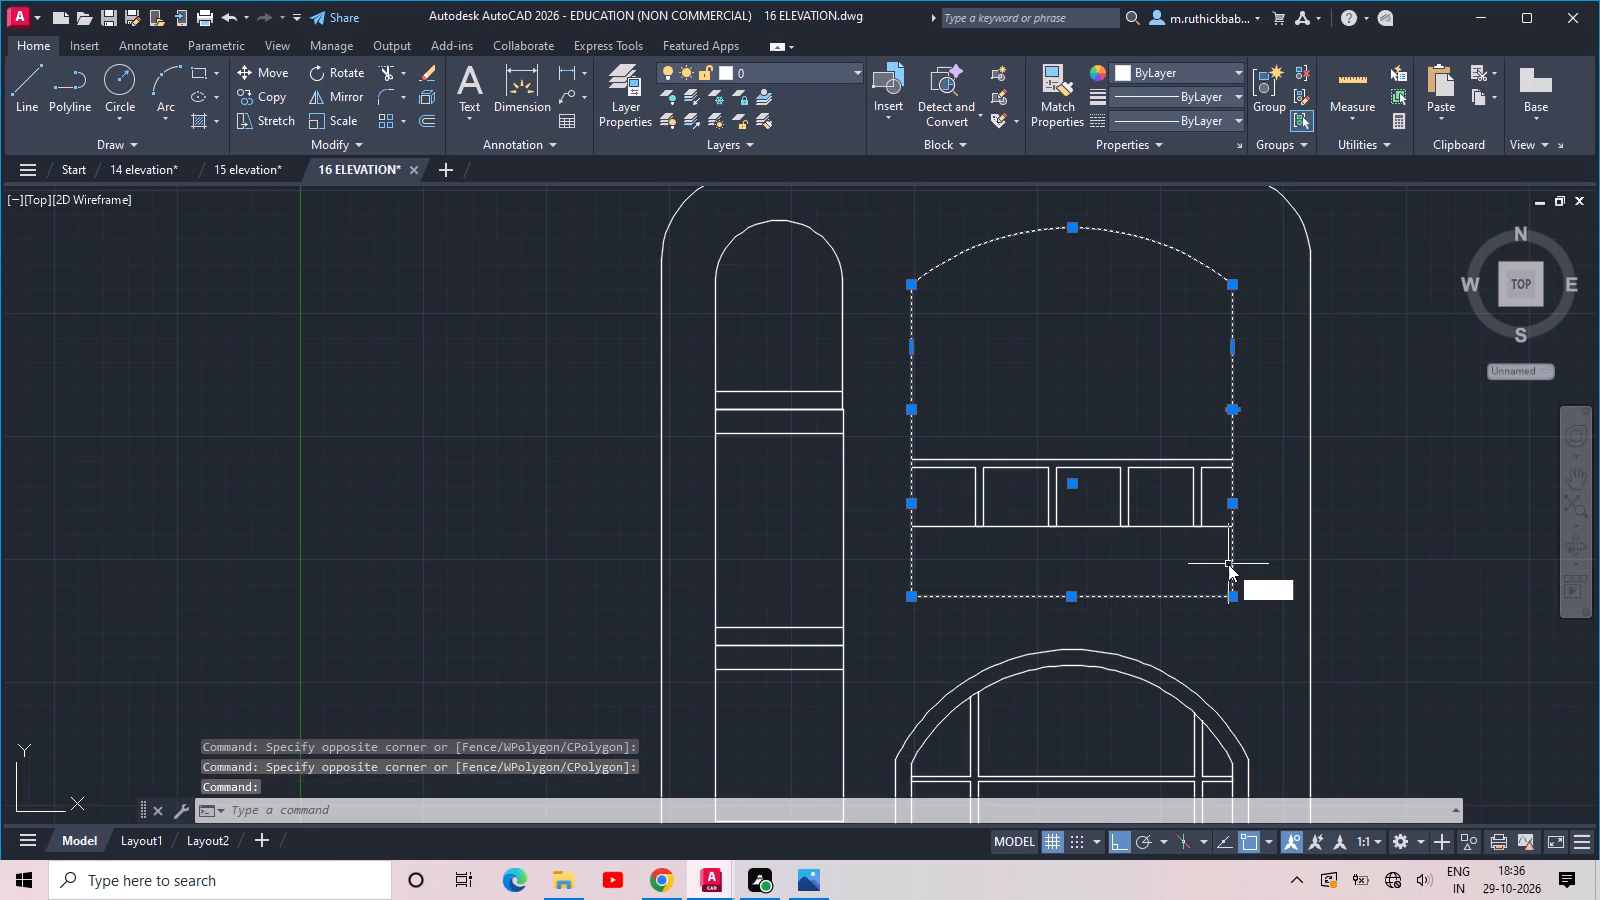
pyautogui.press('space')
# Offset the upper wide opening's joined outline outward by 8 inches to form a frame.
pyautogui.write('OFF')
pyautogui.press('space')
pyautogui.press('space')
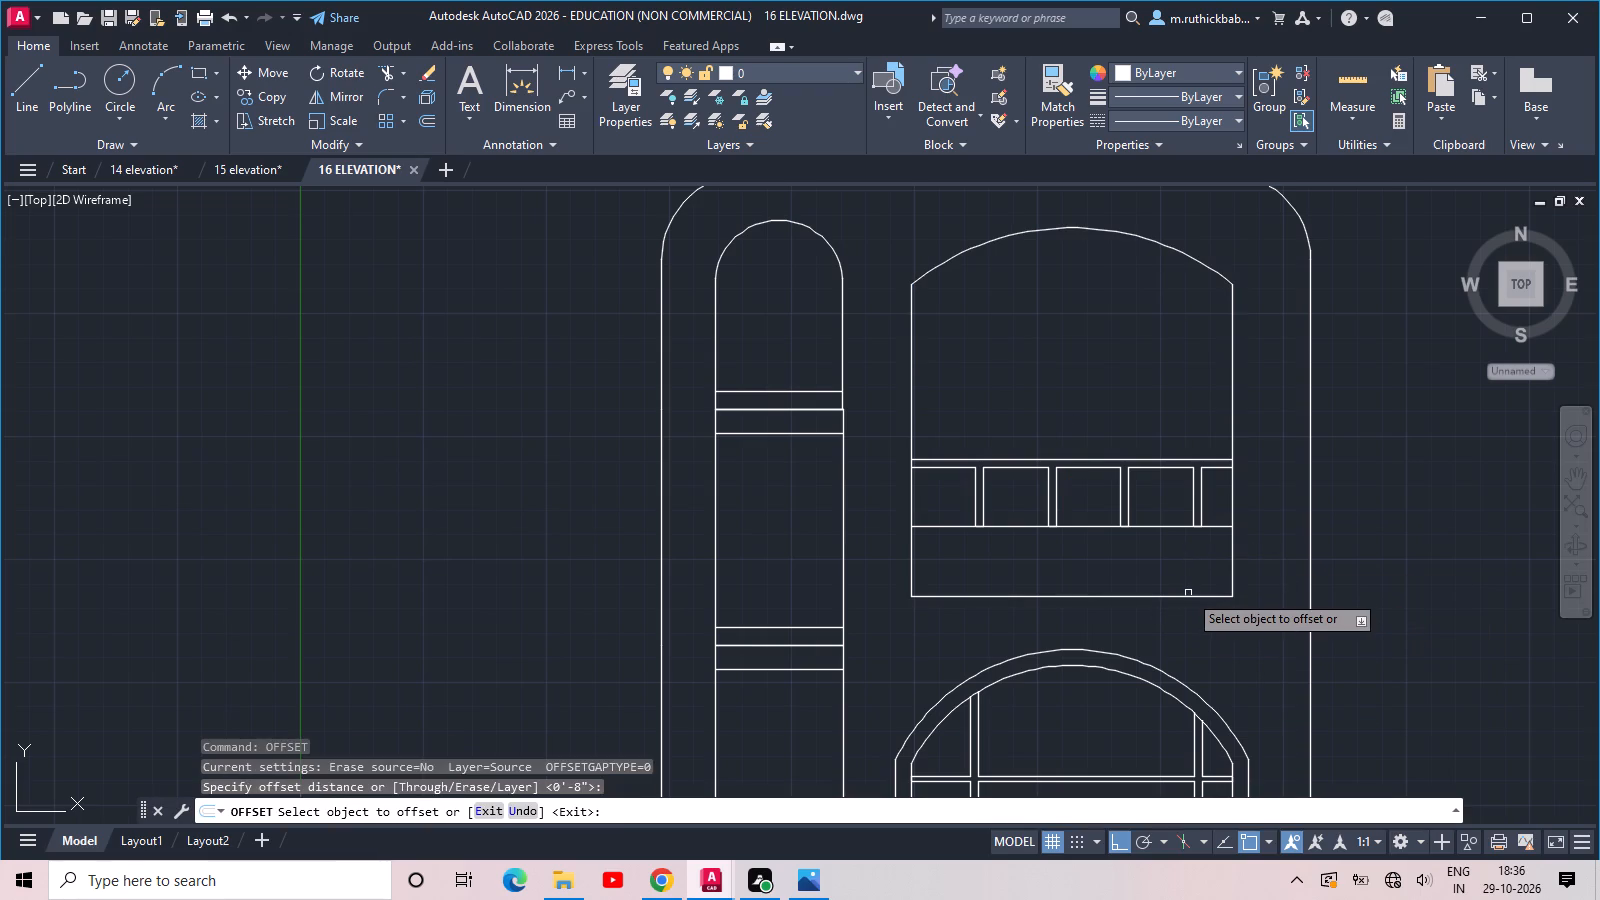
pyautogui.click(1183, 594)
pyautogui.click(1191, 595)
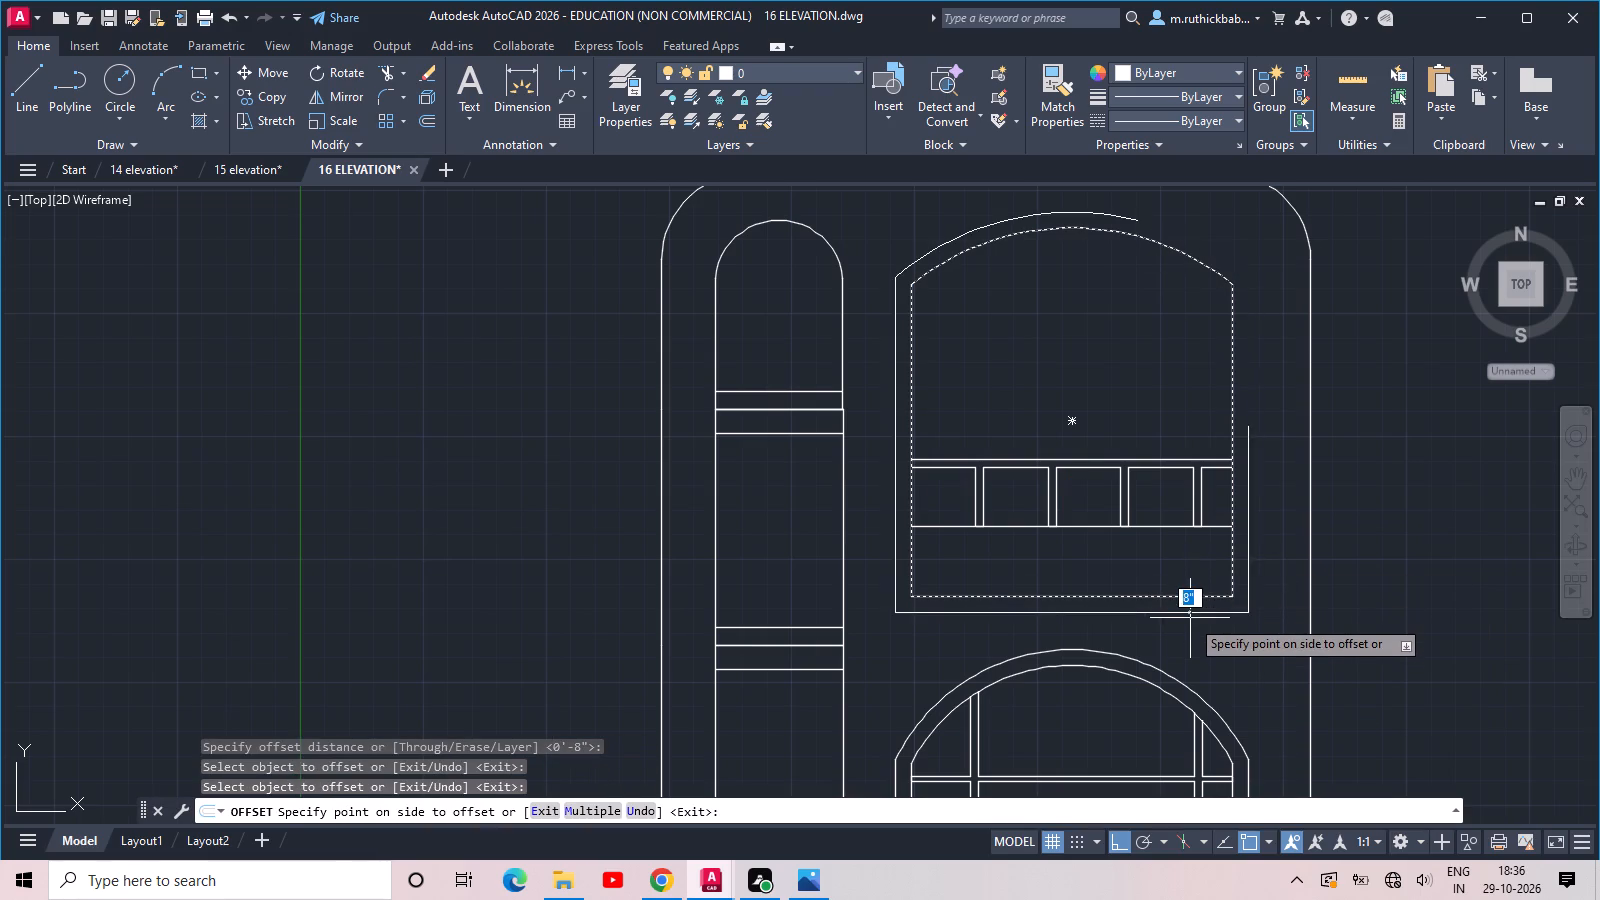
pyautogui.click(1197, 631)
pyautogui.scroll(-2, 1074, 602)
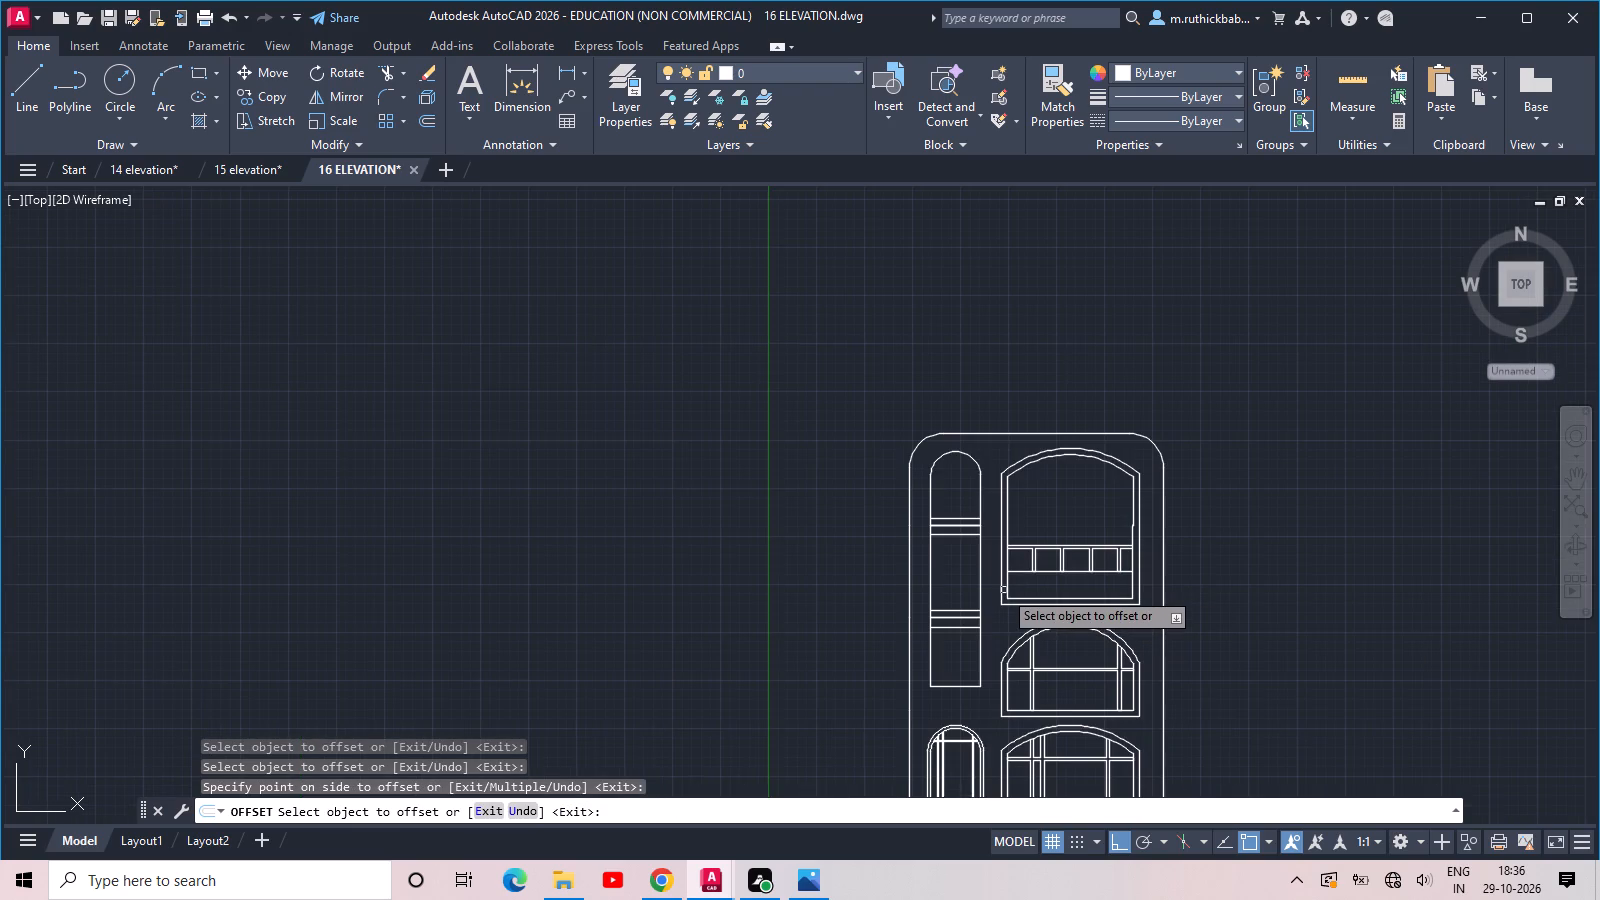
pyautogui.press('Escape')
# Join the tall narrow opening's side lines and rounded top outline with the Join command.
pyautogui.scroll(1, 983, 613)
pyautogui.click(989, 595)
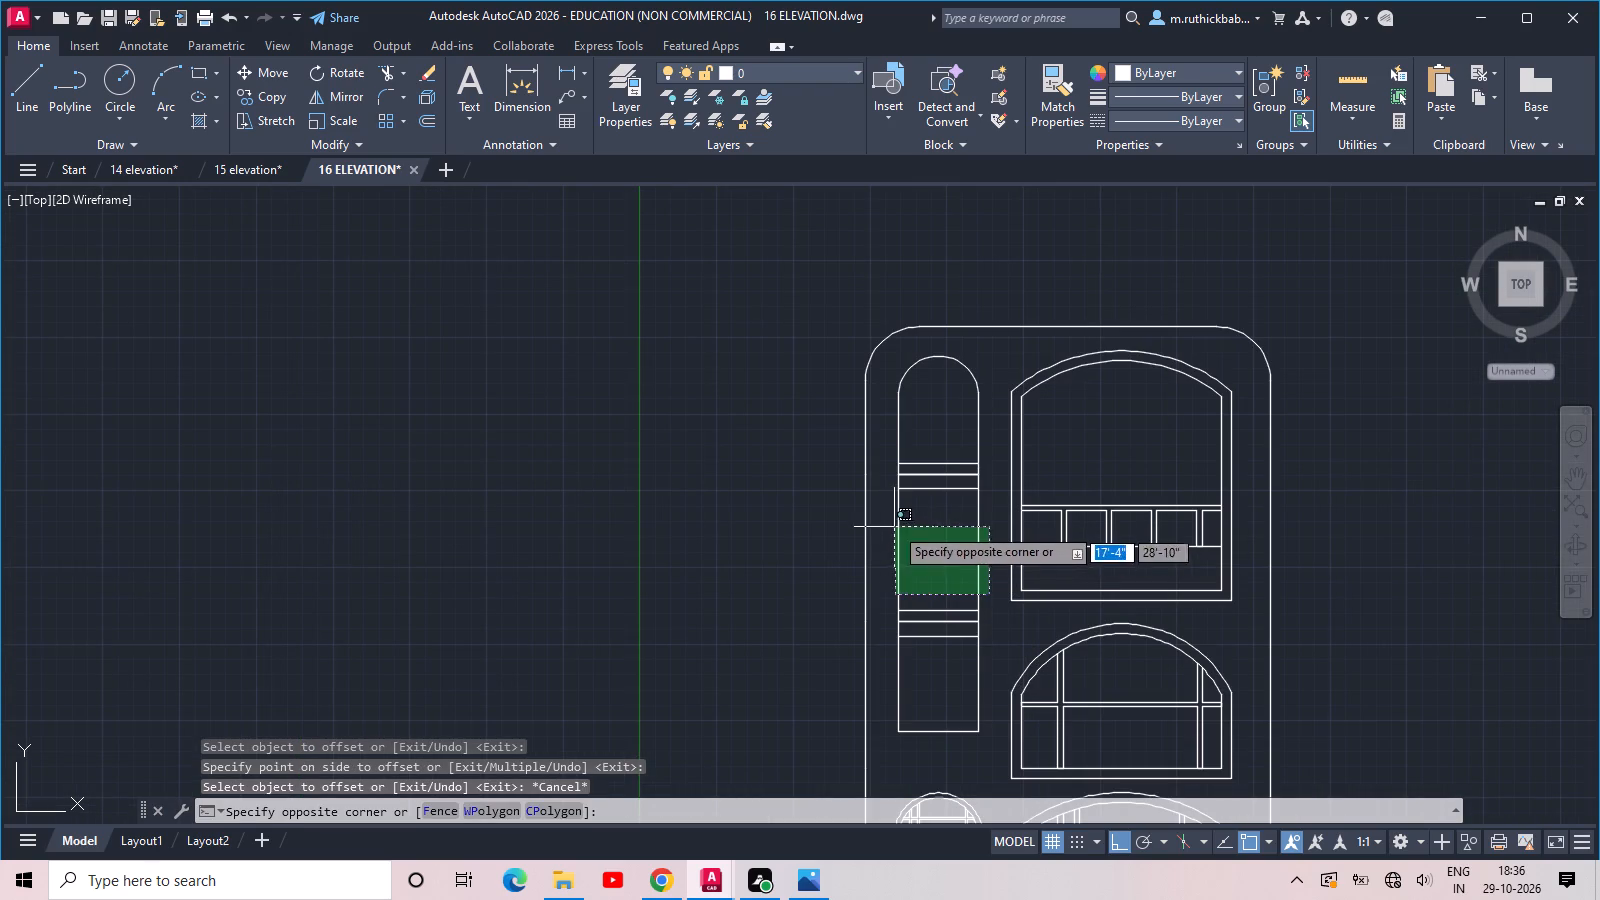
pyautogui.click(885, 517)
pyautogui.click(987, 418)
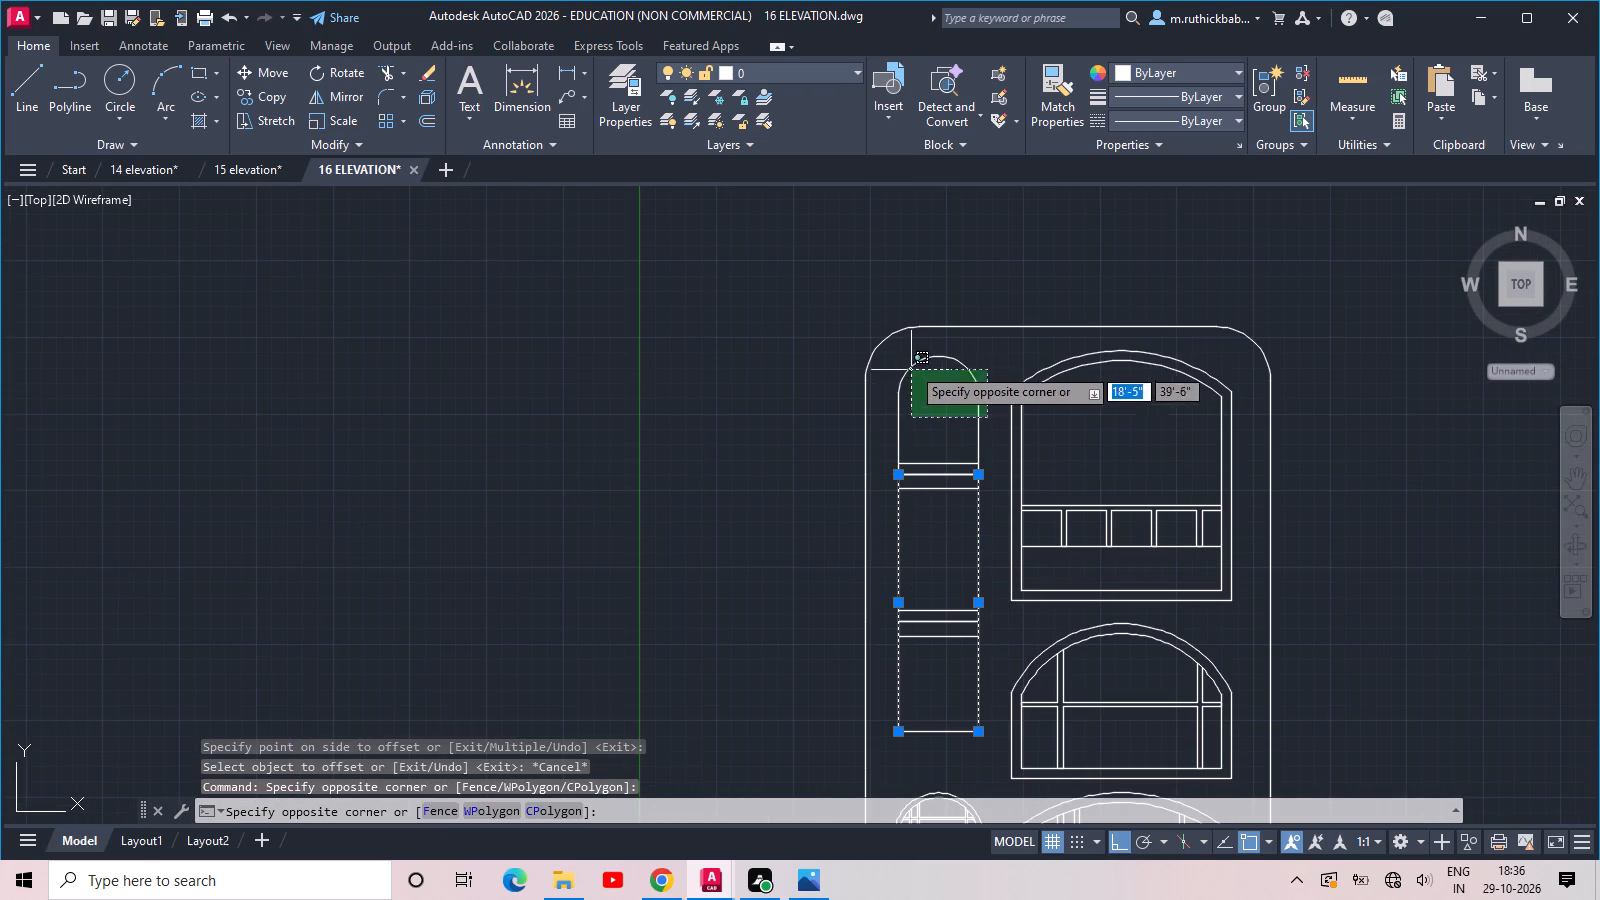
pyautogui.click(891, 350)
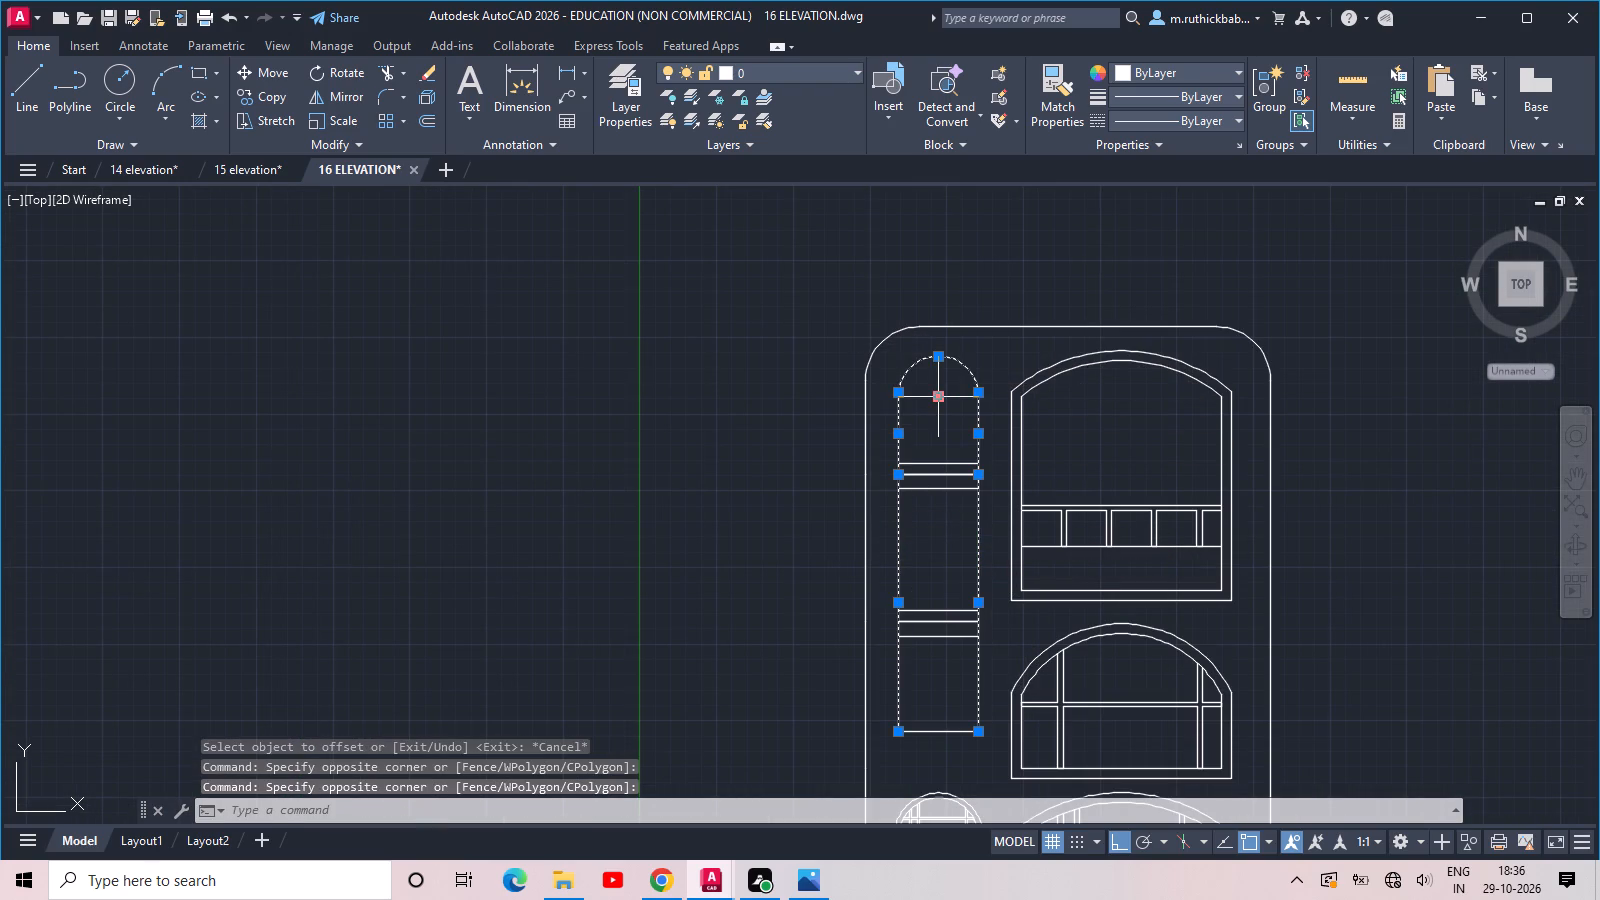
pyautogui.write('J')
pyautogui.press('space')
# Offset the tall narrow opening's joined outline, its separate lower right side line and its bottom line outward by 4 inches.
pyautogui.write('OFF')
pyautogui.press('space')
pyautogui.press('4')
pyautogui.press('space')
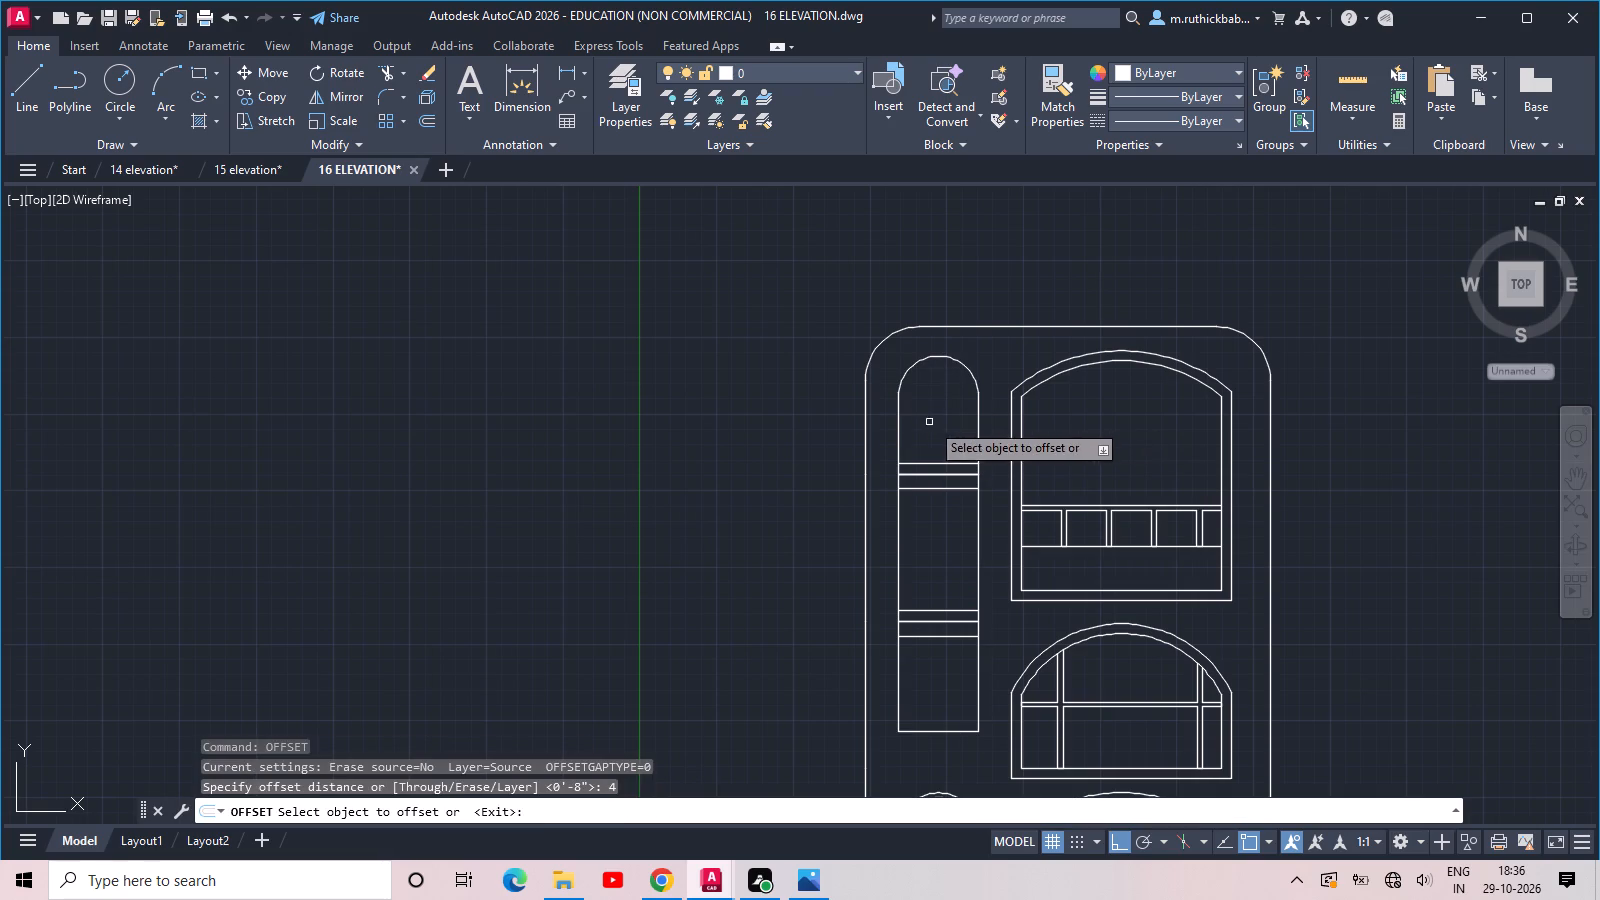
pyautogui.click(959, 359)
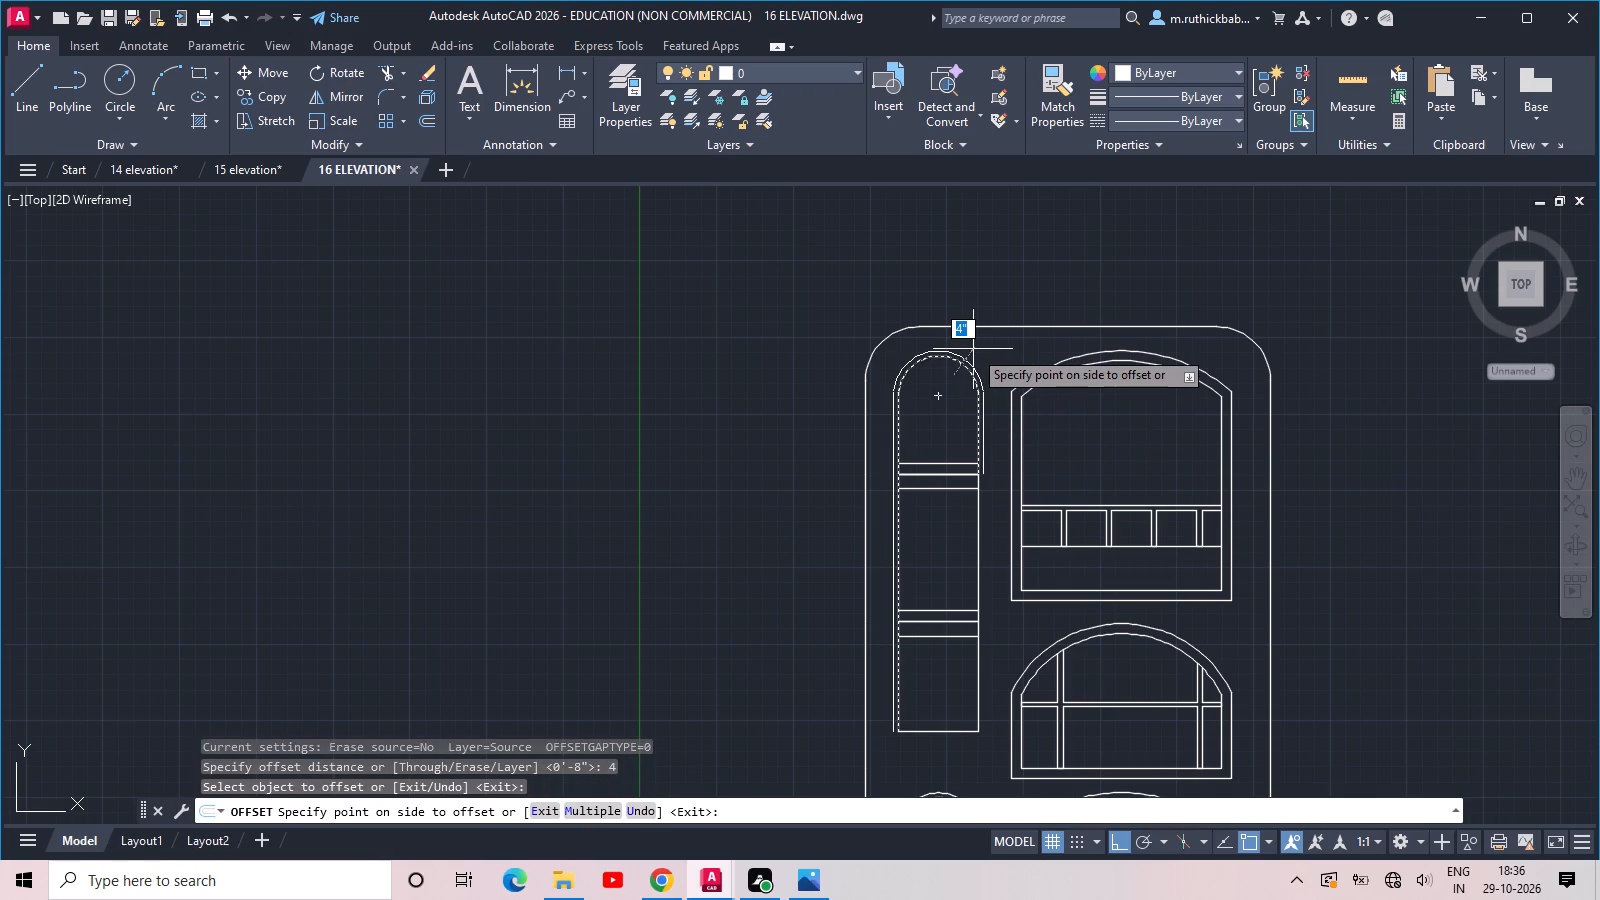
pyautogui.click(973, 349)
pyautogui.click(977, 540)
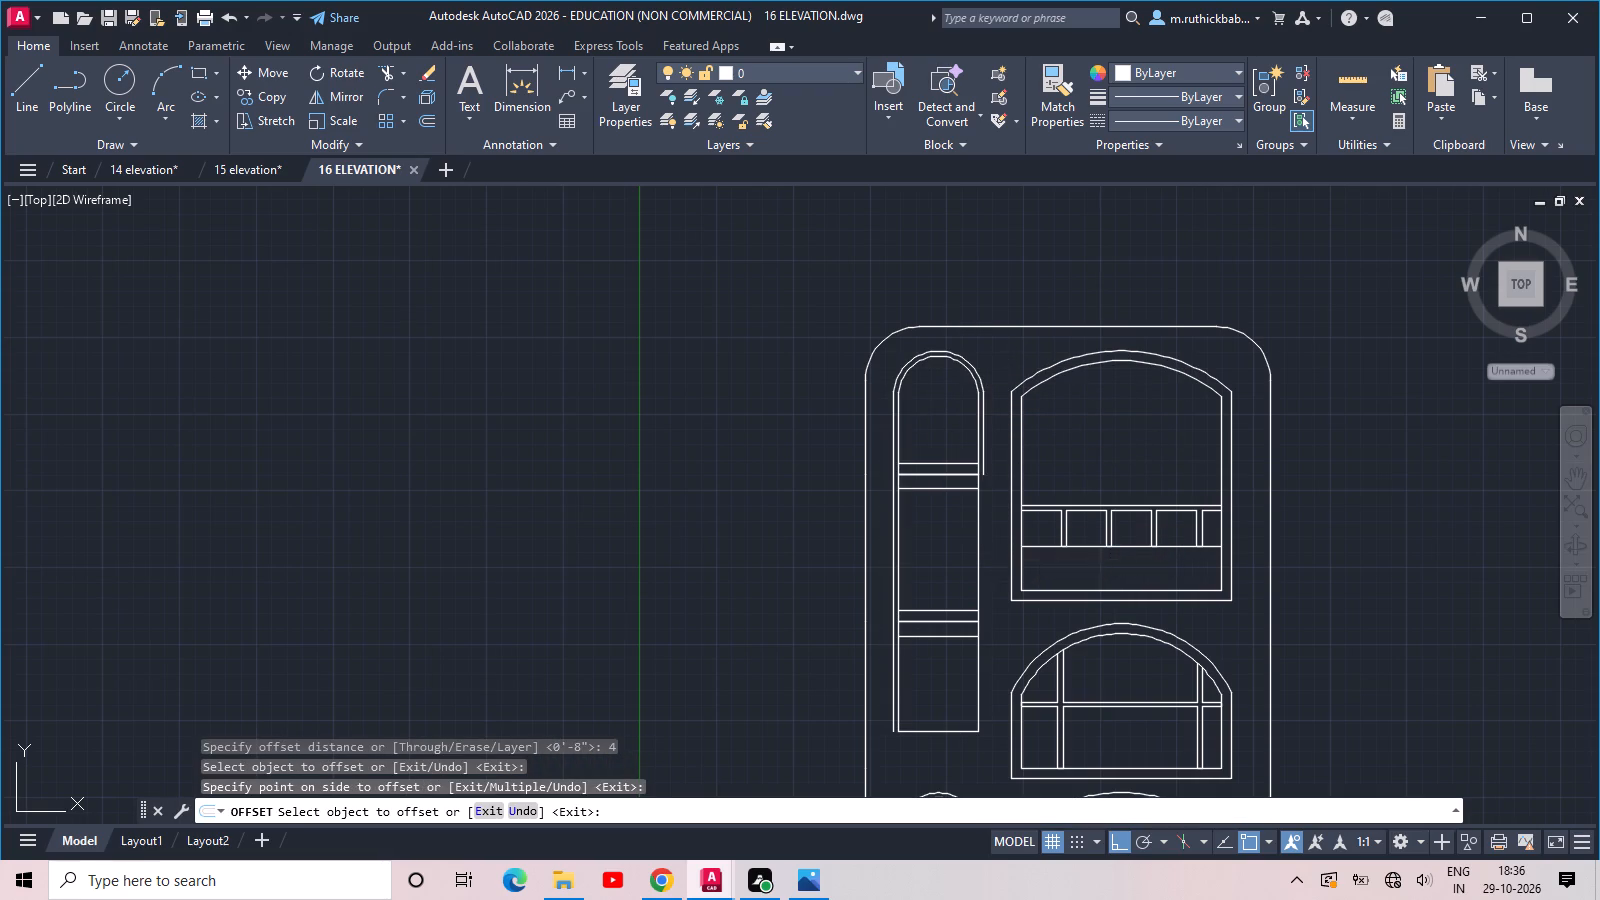
pyautogui.click(999, 546)
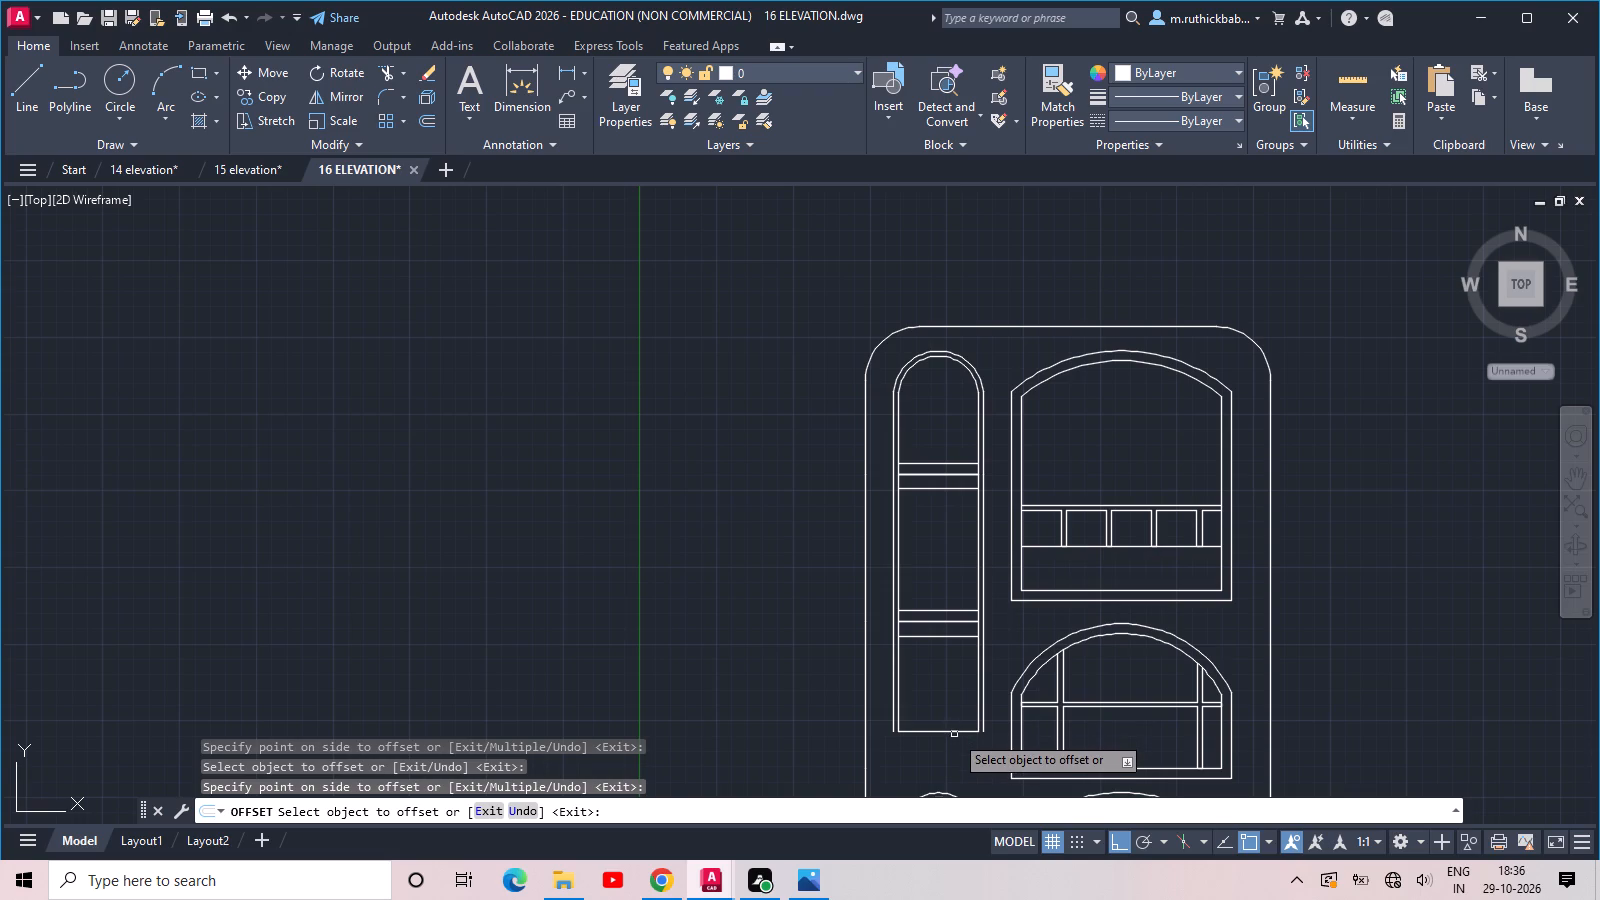
pyautogui.click(954, 731)
pyautogui.click(955, 774)
pyautogui.press('Escape')
# Join the tall narrow opening's outer frame sides to its bottom line with square corners using Fillet.
pyautogui.scroll(3, 903, 755)
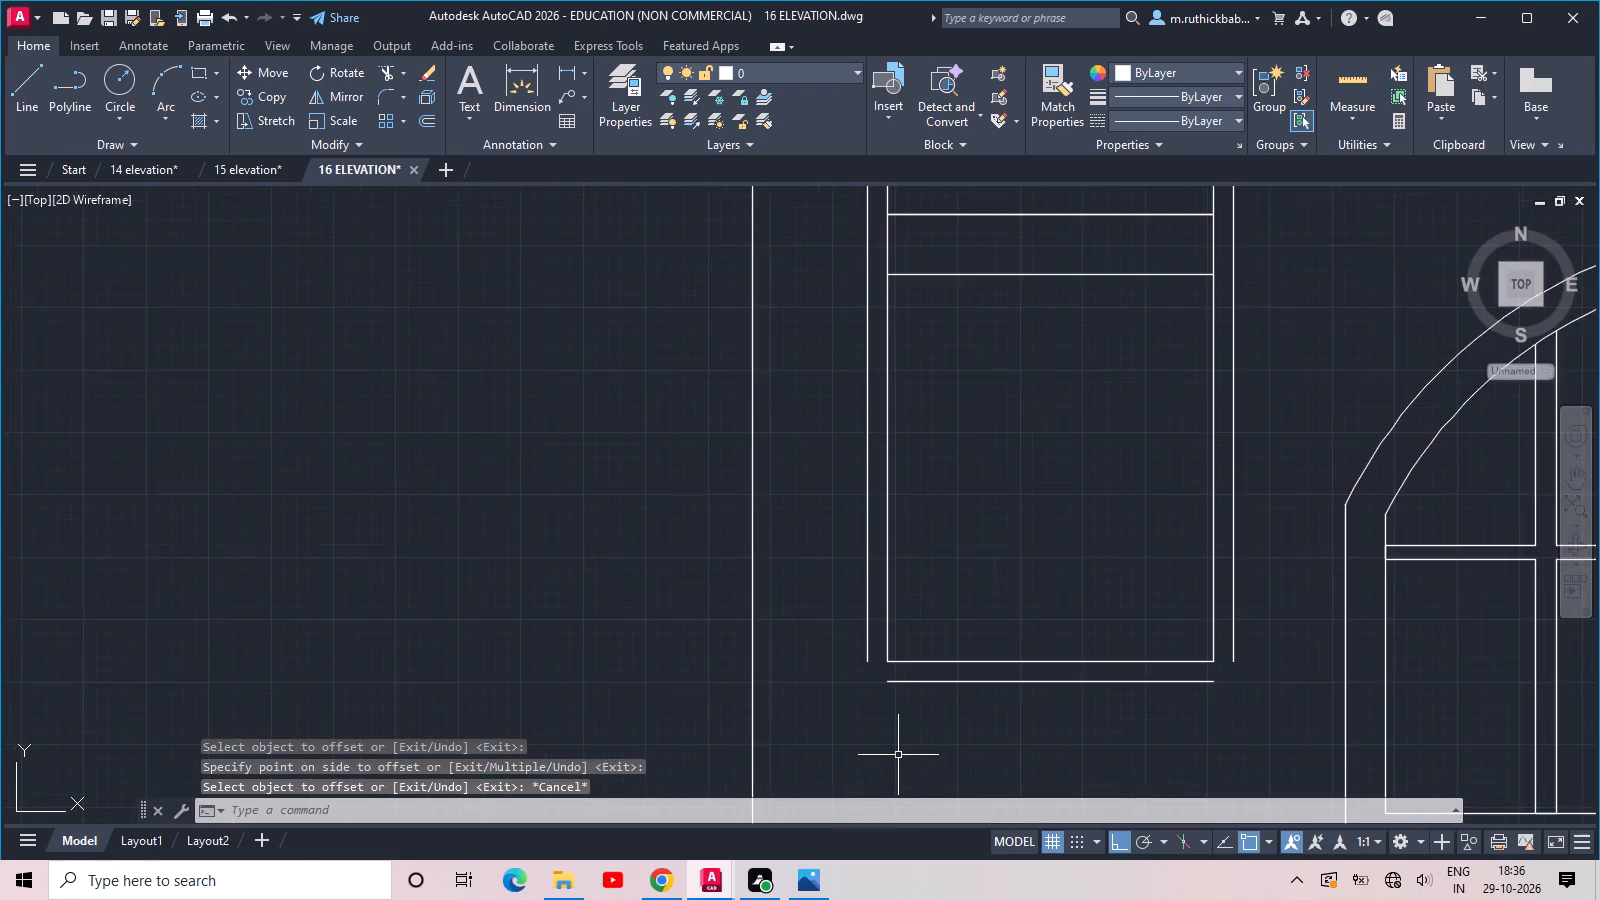
pyautogui.scroll(1, 898, 755)
pyautogui.press('f')
pyautogui.press('space')
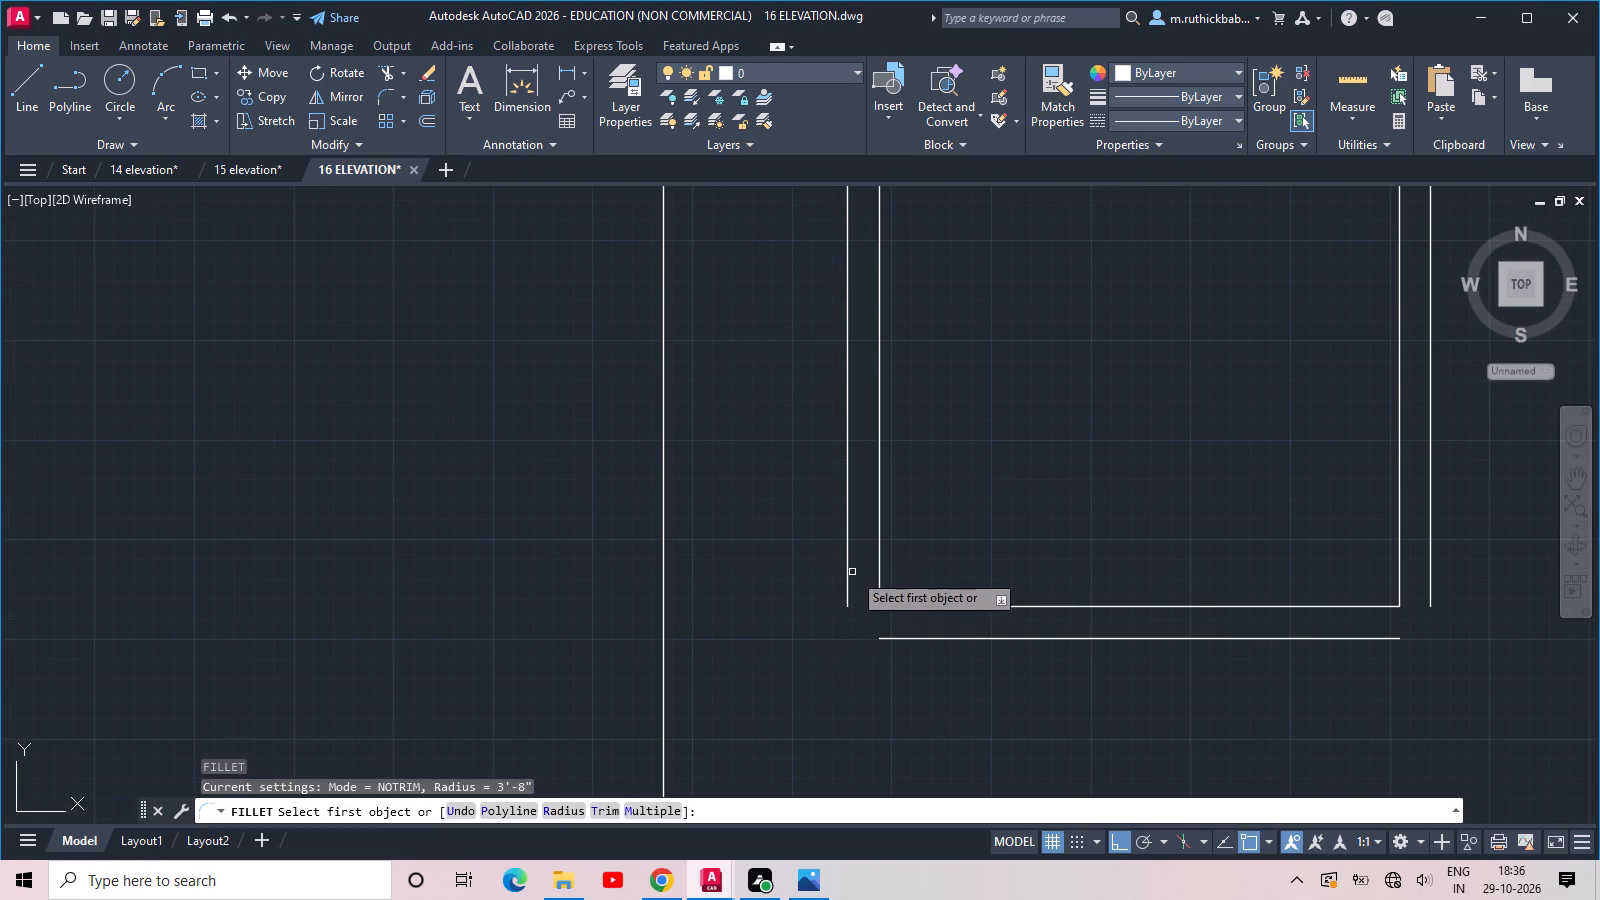
pyautogui.click(844, 583)
pyautogui.keyDown('shift'); pyautogui.click(941, 637); pyautogui.keyUp('shift')
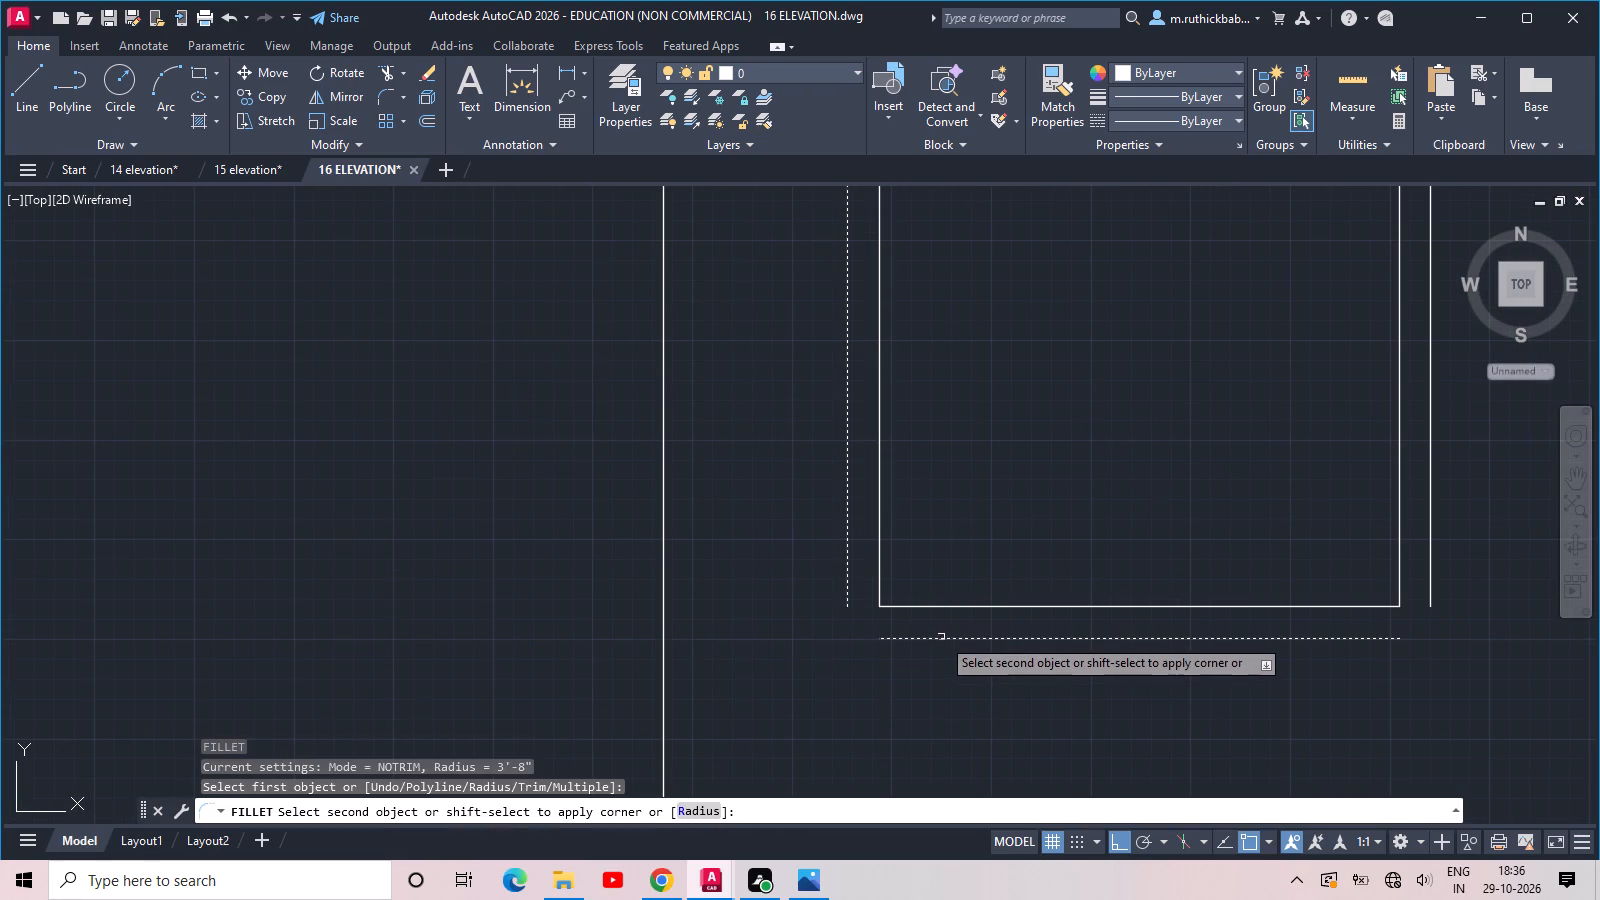
pyautogui.press('space')
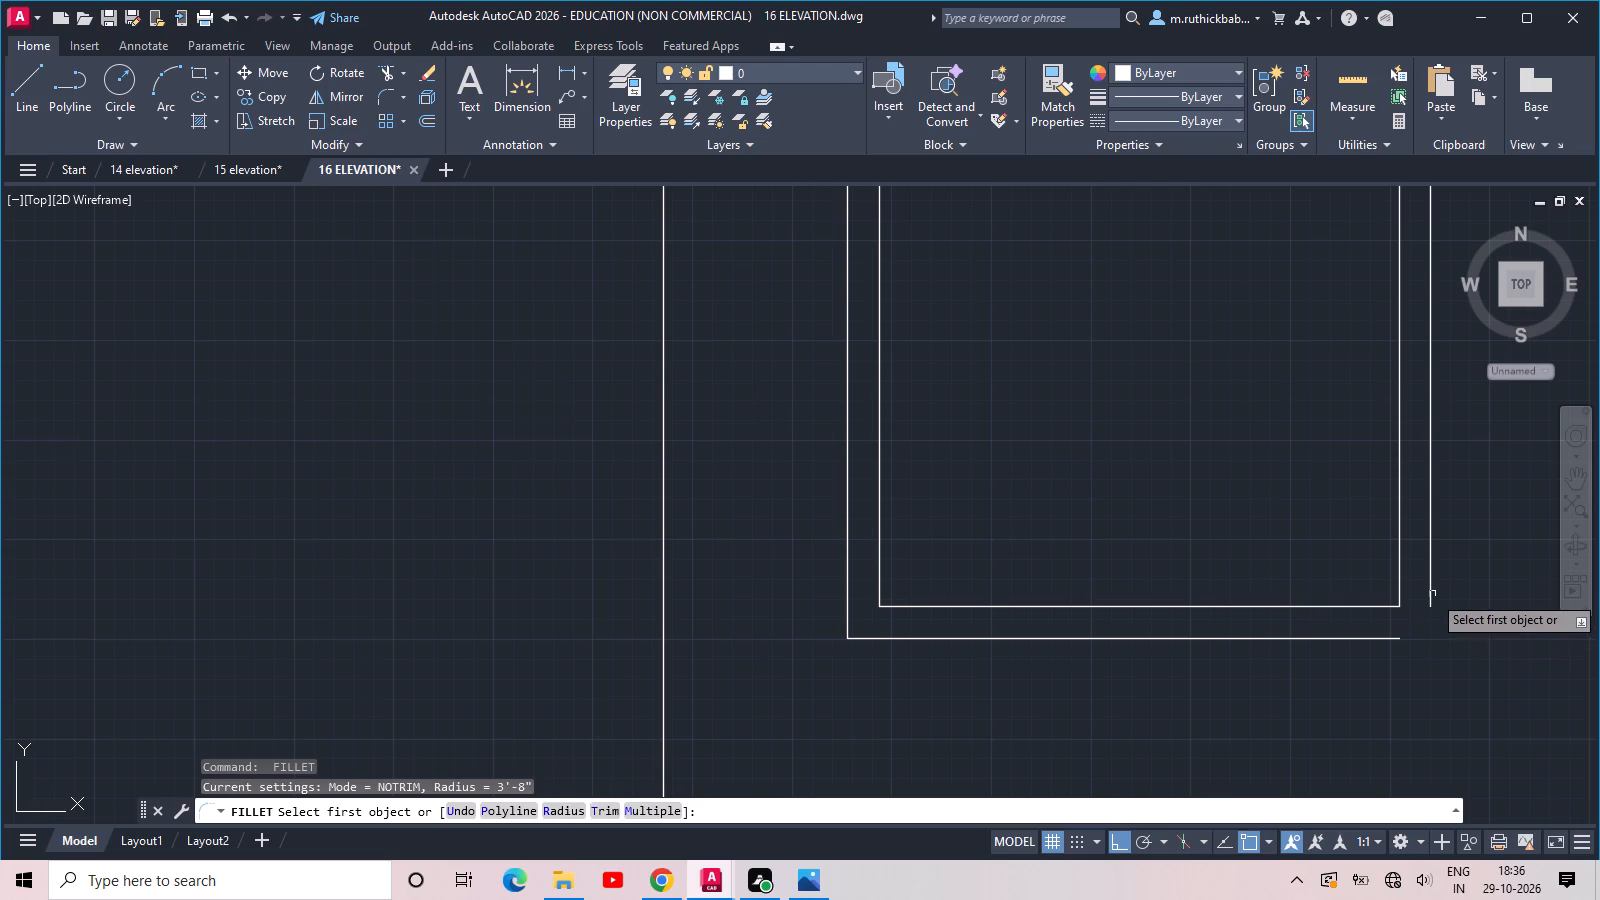
pyautogui.click(1432, 594)
pyautogui.keyDown('shift'); pyautogui.click(1379, 640); pyautogui.keyUp('shift')
pyautogui.scroll(-2, 1381, 638)
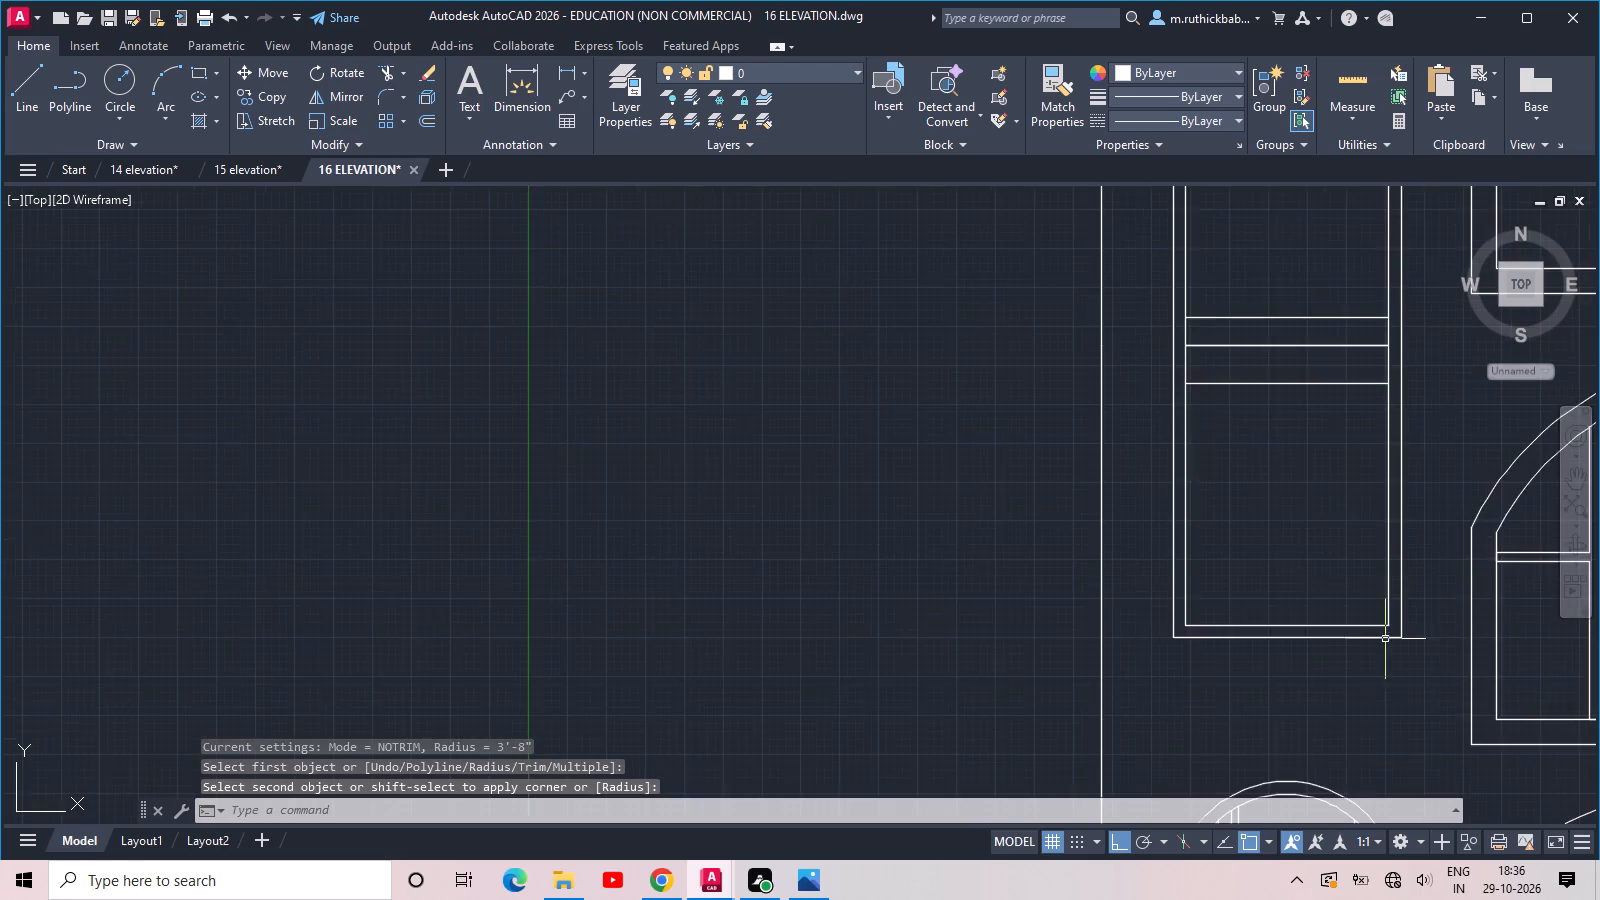
pyautogui.scroll(-2, 1405, 627)
pyautogui.moveTo(1405, 627); pyautogui.dragTo(1329, 668, button='middle')
pyautogui.press('Escape')
pyautogui.press('Escape')
# Examine the elevation's framed openings, from the tall narrow opening to the whole facade.
pyautogui.scroll(2, 1299, 585)
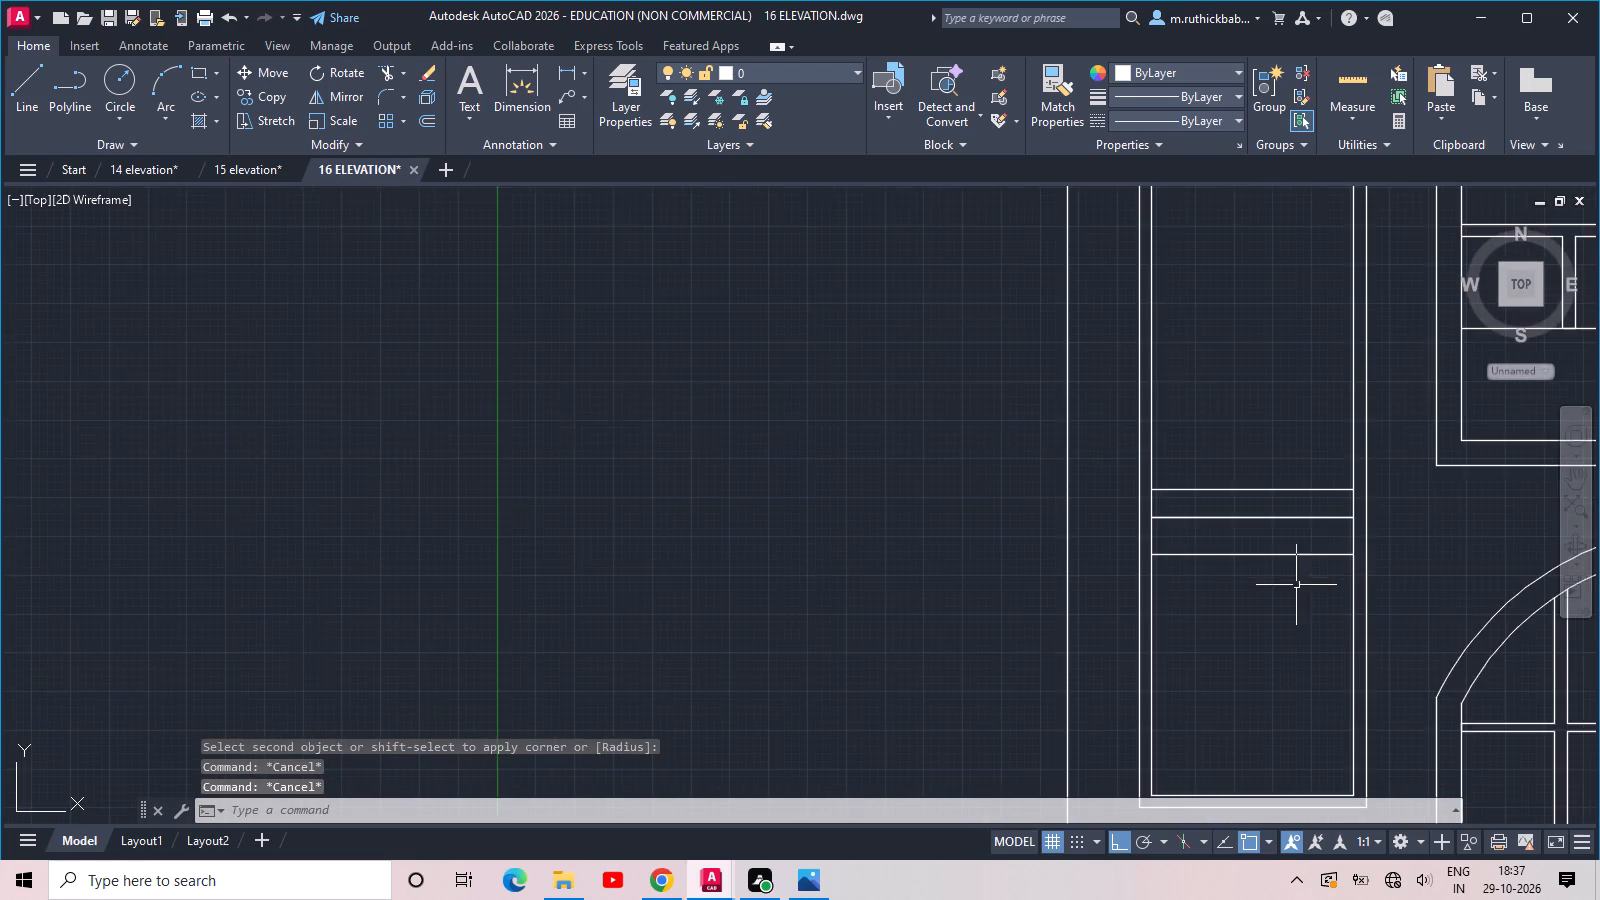
pyautogui.scroll(2, 1303, 525)
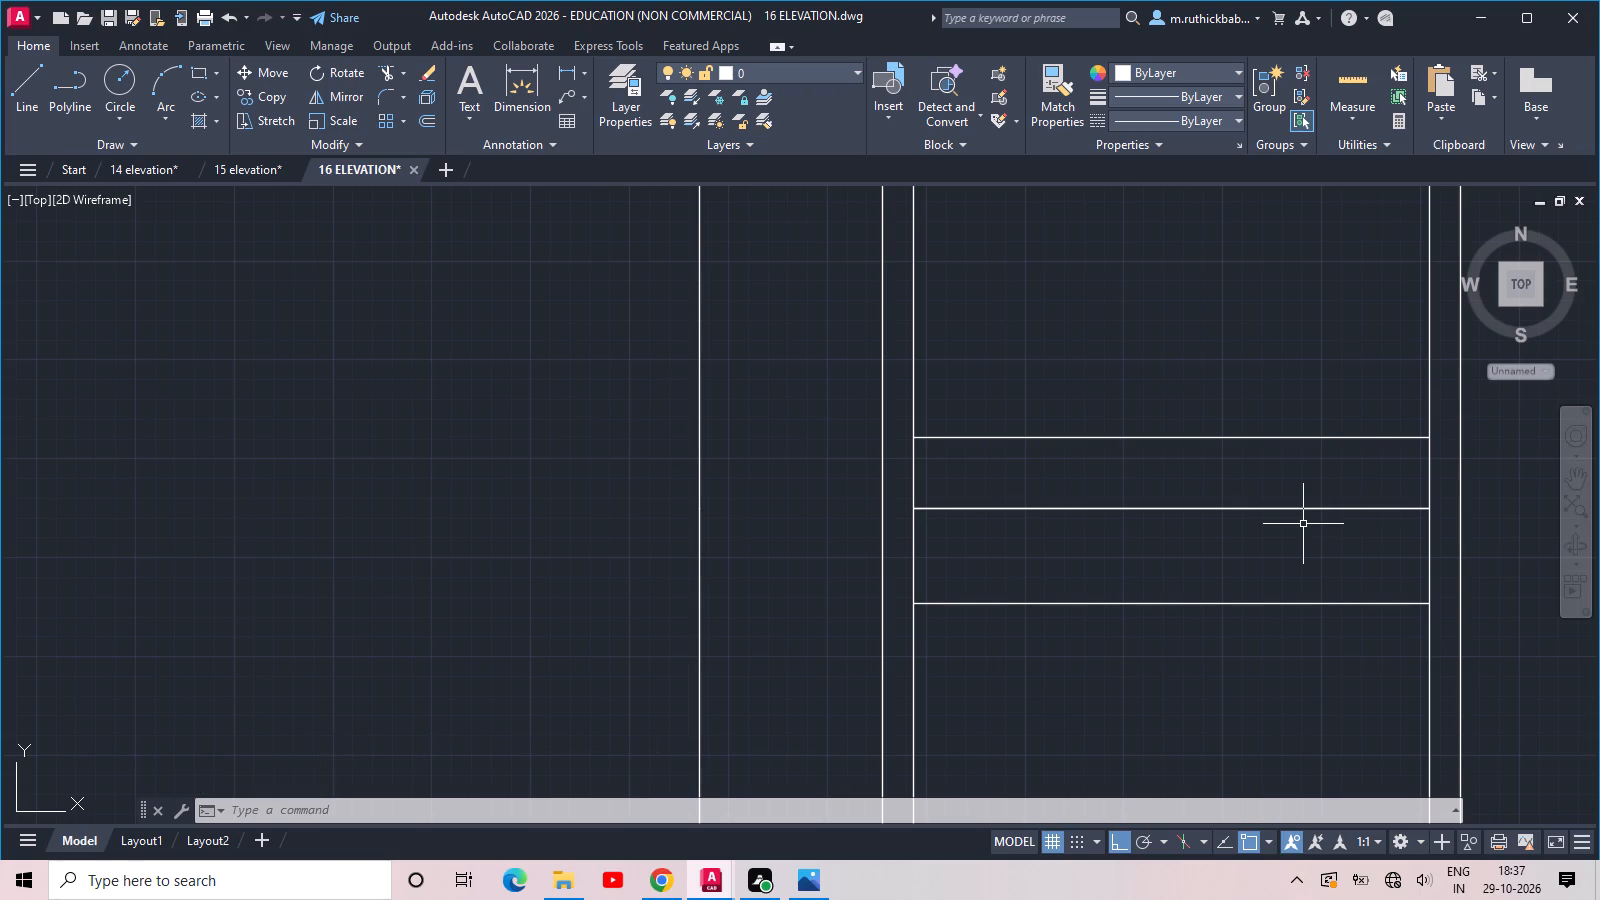
pyautogui.scroll(-4, 1303, 524)
pyautogui.moveTo(1307, 524); pyautogui.dragTo(1046, 514, button='middle')
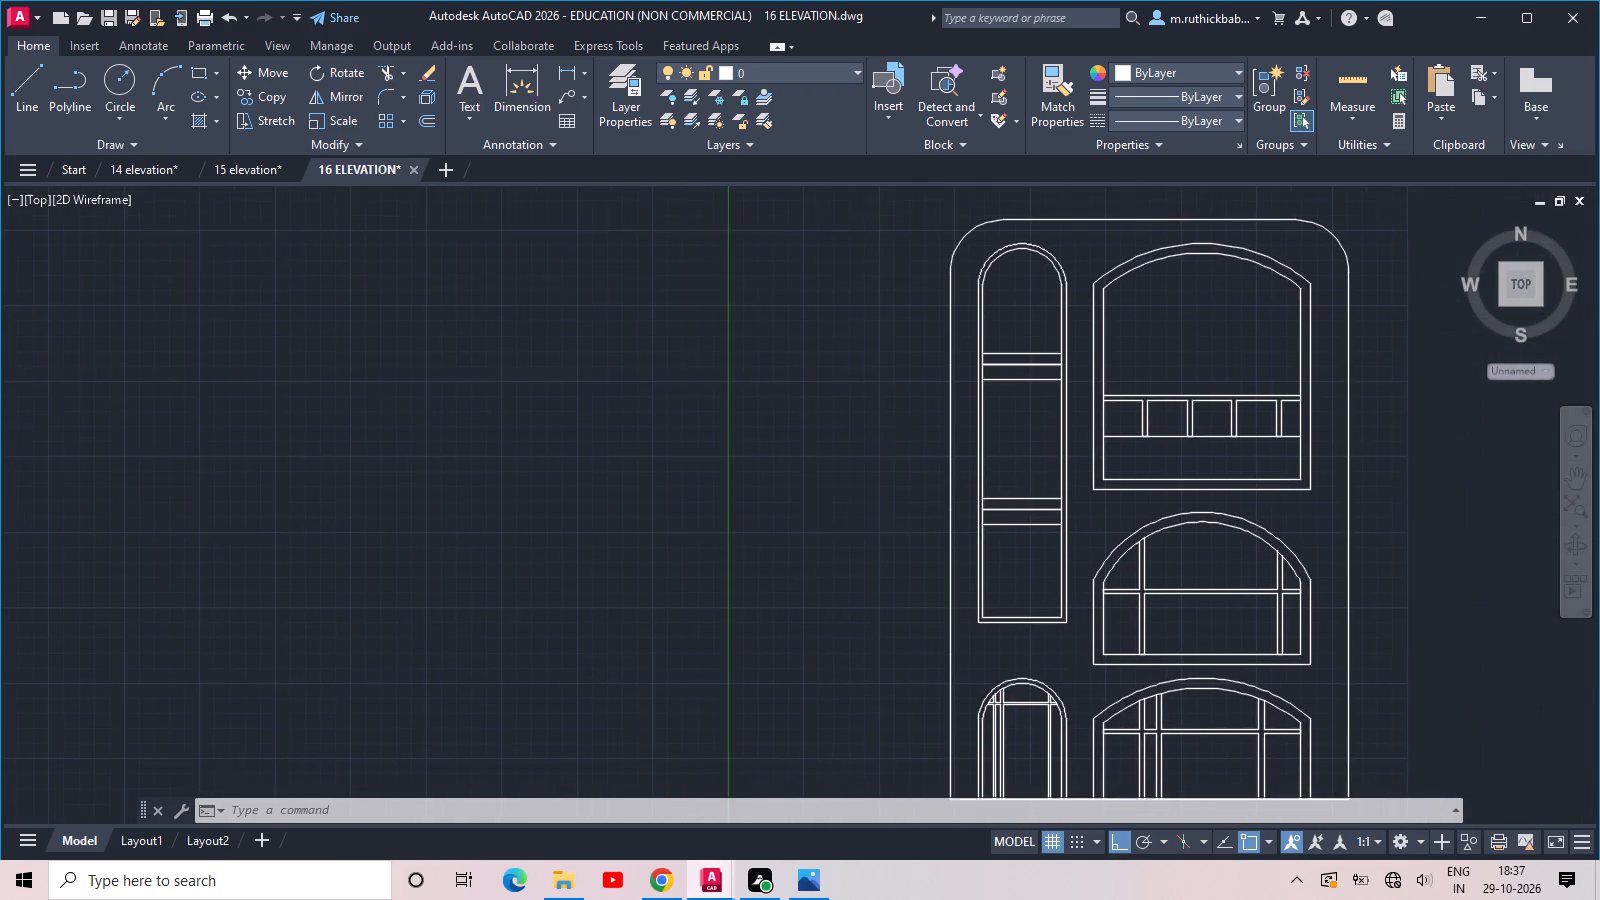
pyautogui.moveTo(1046, 514); pyautogui.dragTo(1046, 511, button='middle')
pyautogui.scroll(-1, 1046, 500)
pyautogui.scroll(1, 1092, 549)
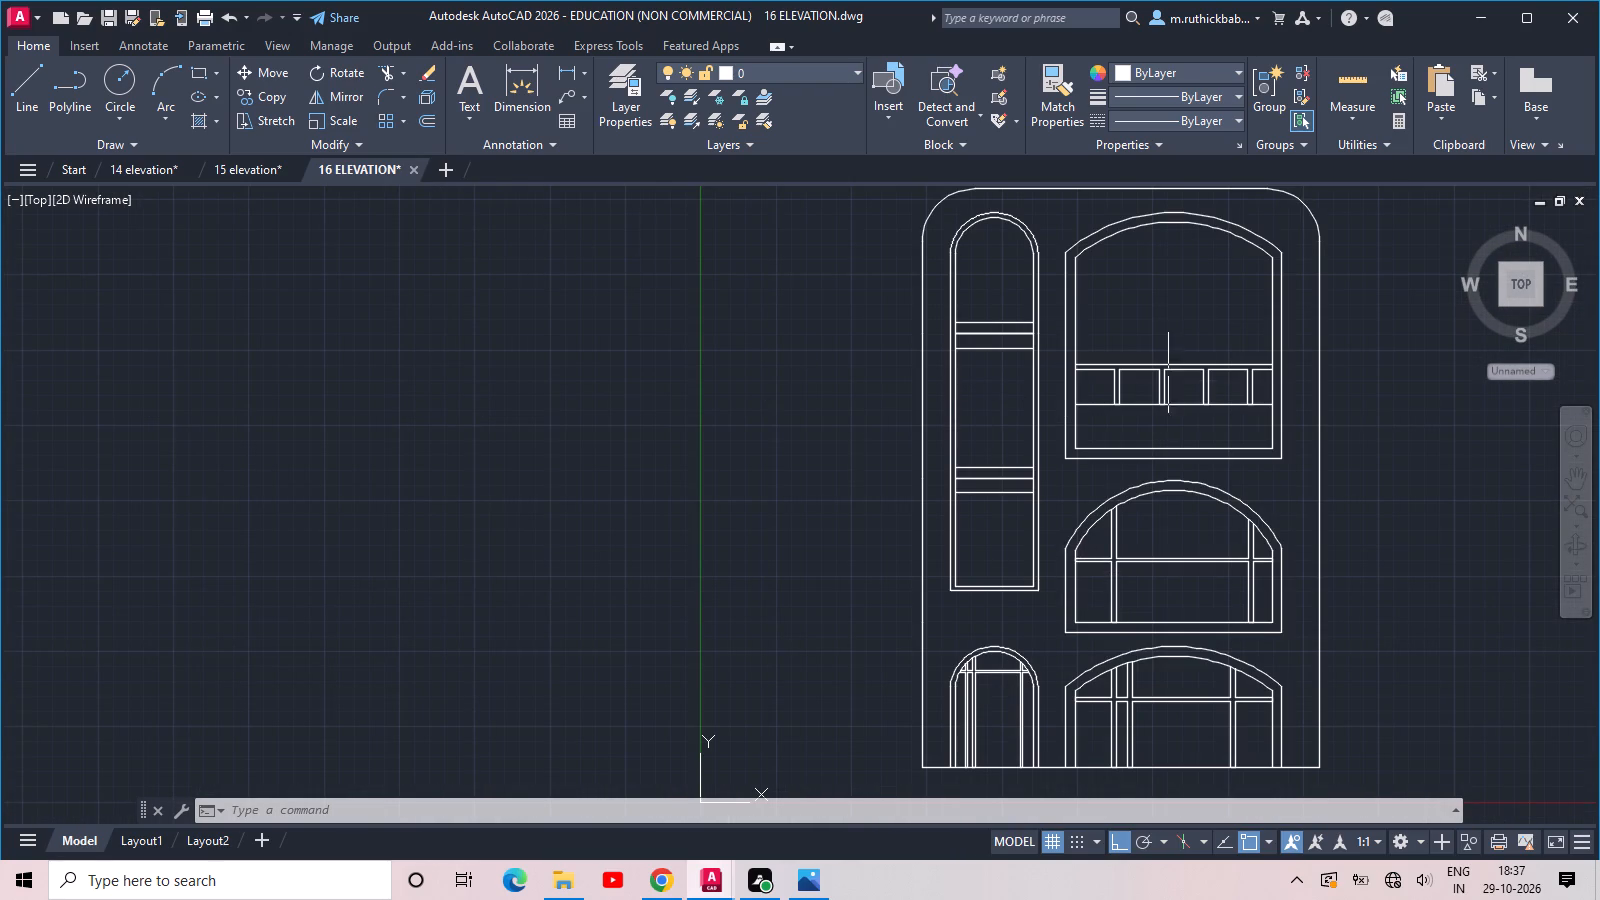
pyautogui.scroll(2, 1248, 415)
pyautogui.moveTo(1123, 419); pyautogui.dragTo(1128, 449, button='middle')
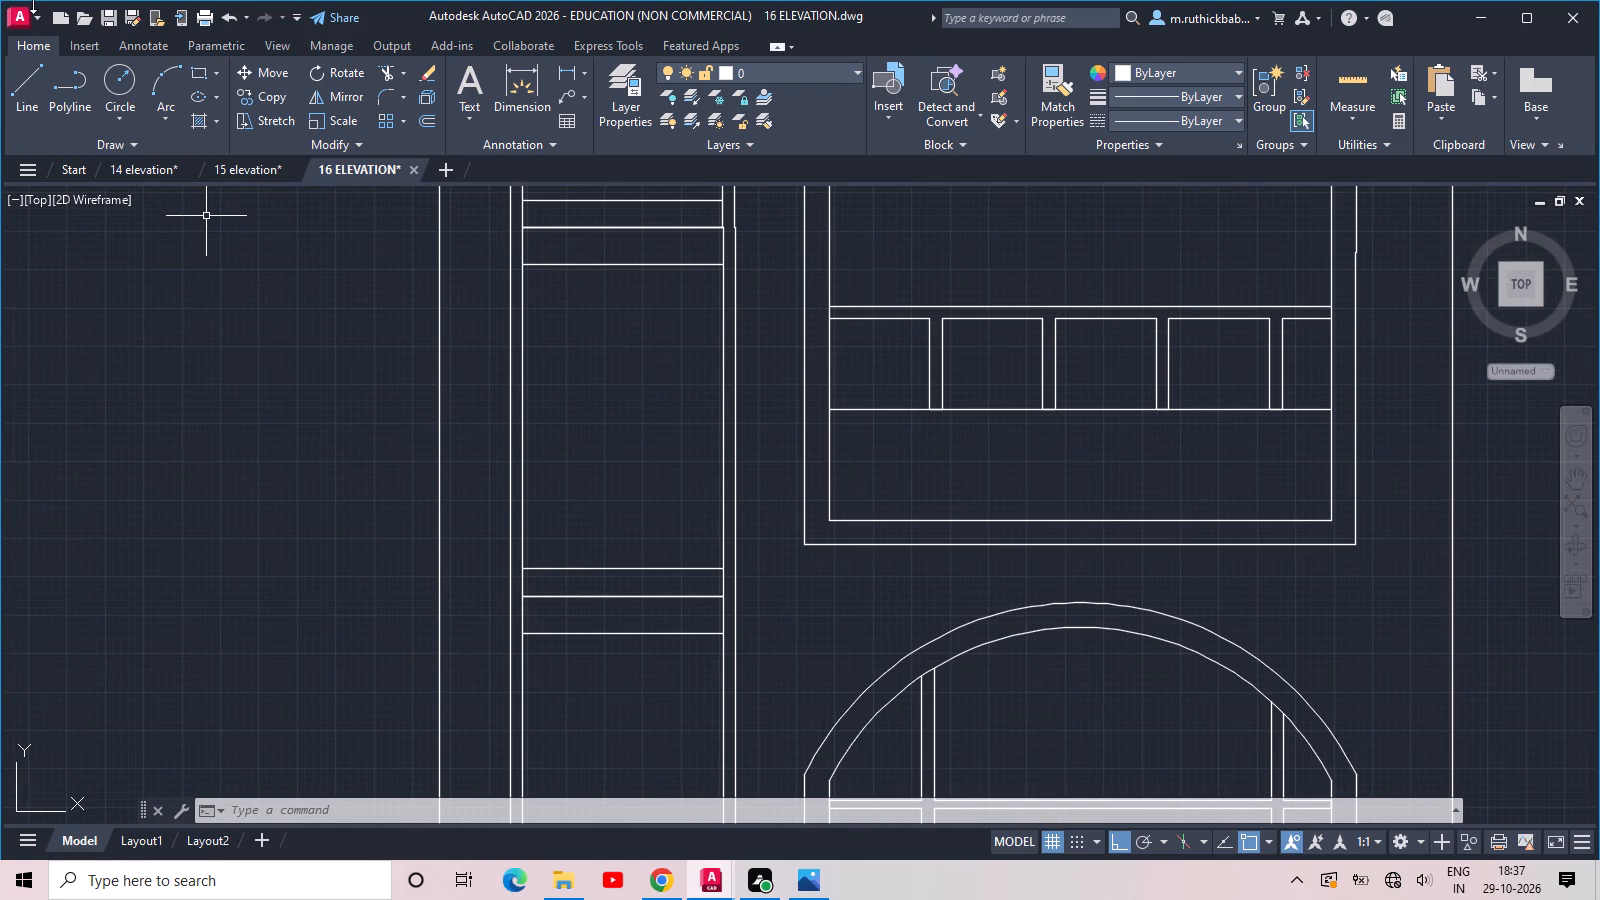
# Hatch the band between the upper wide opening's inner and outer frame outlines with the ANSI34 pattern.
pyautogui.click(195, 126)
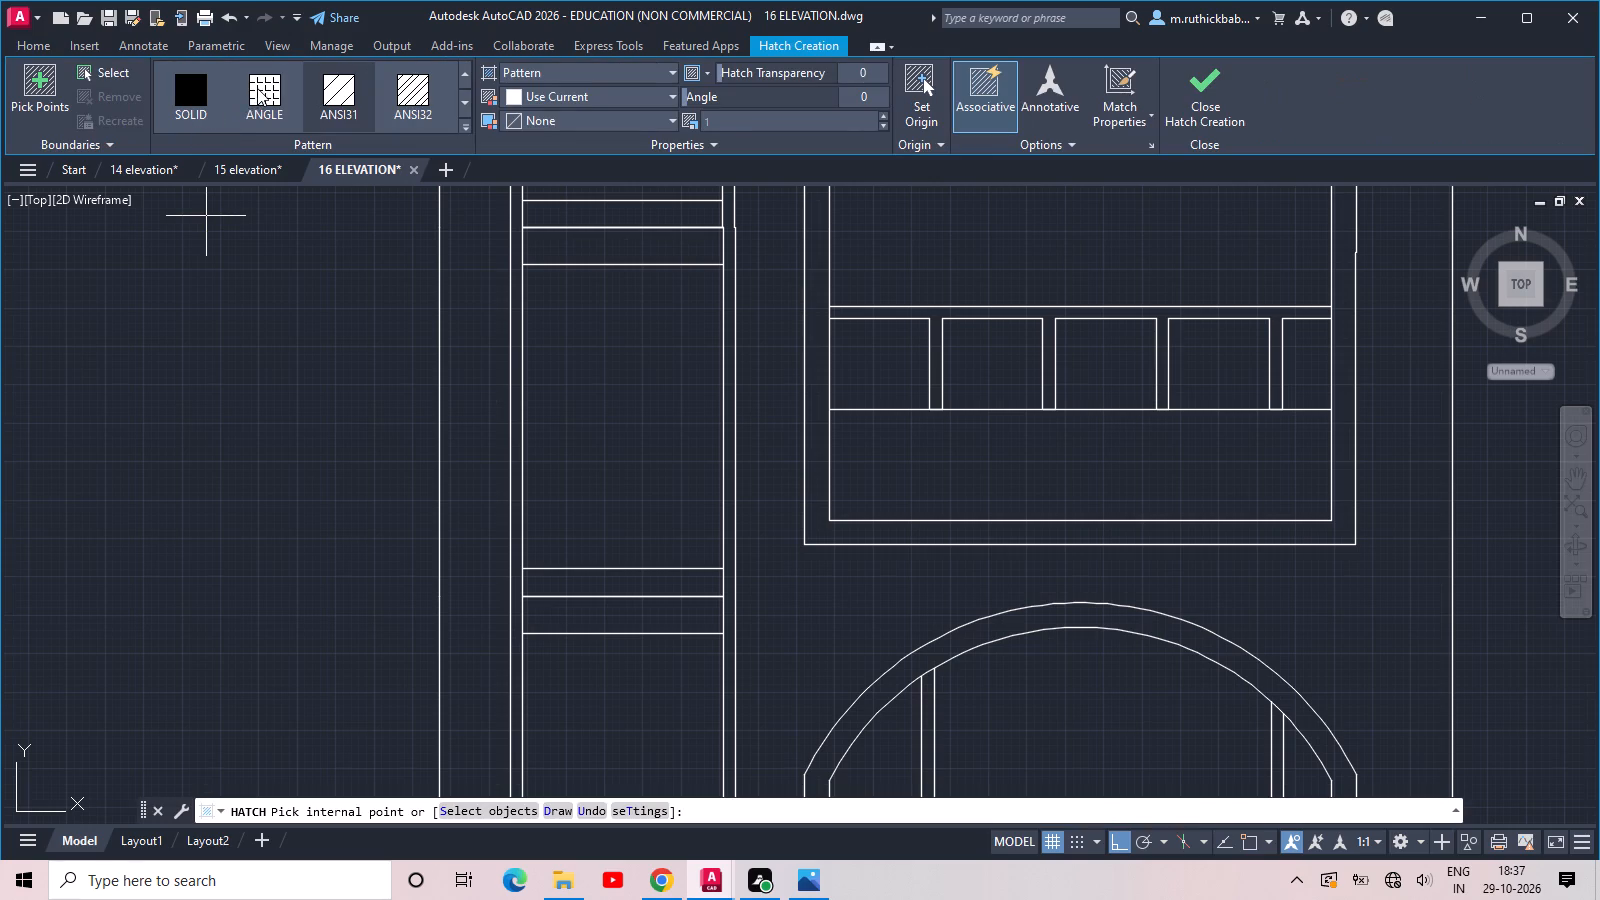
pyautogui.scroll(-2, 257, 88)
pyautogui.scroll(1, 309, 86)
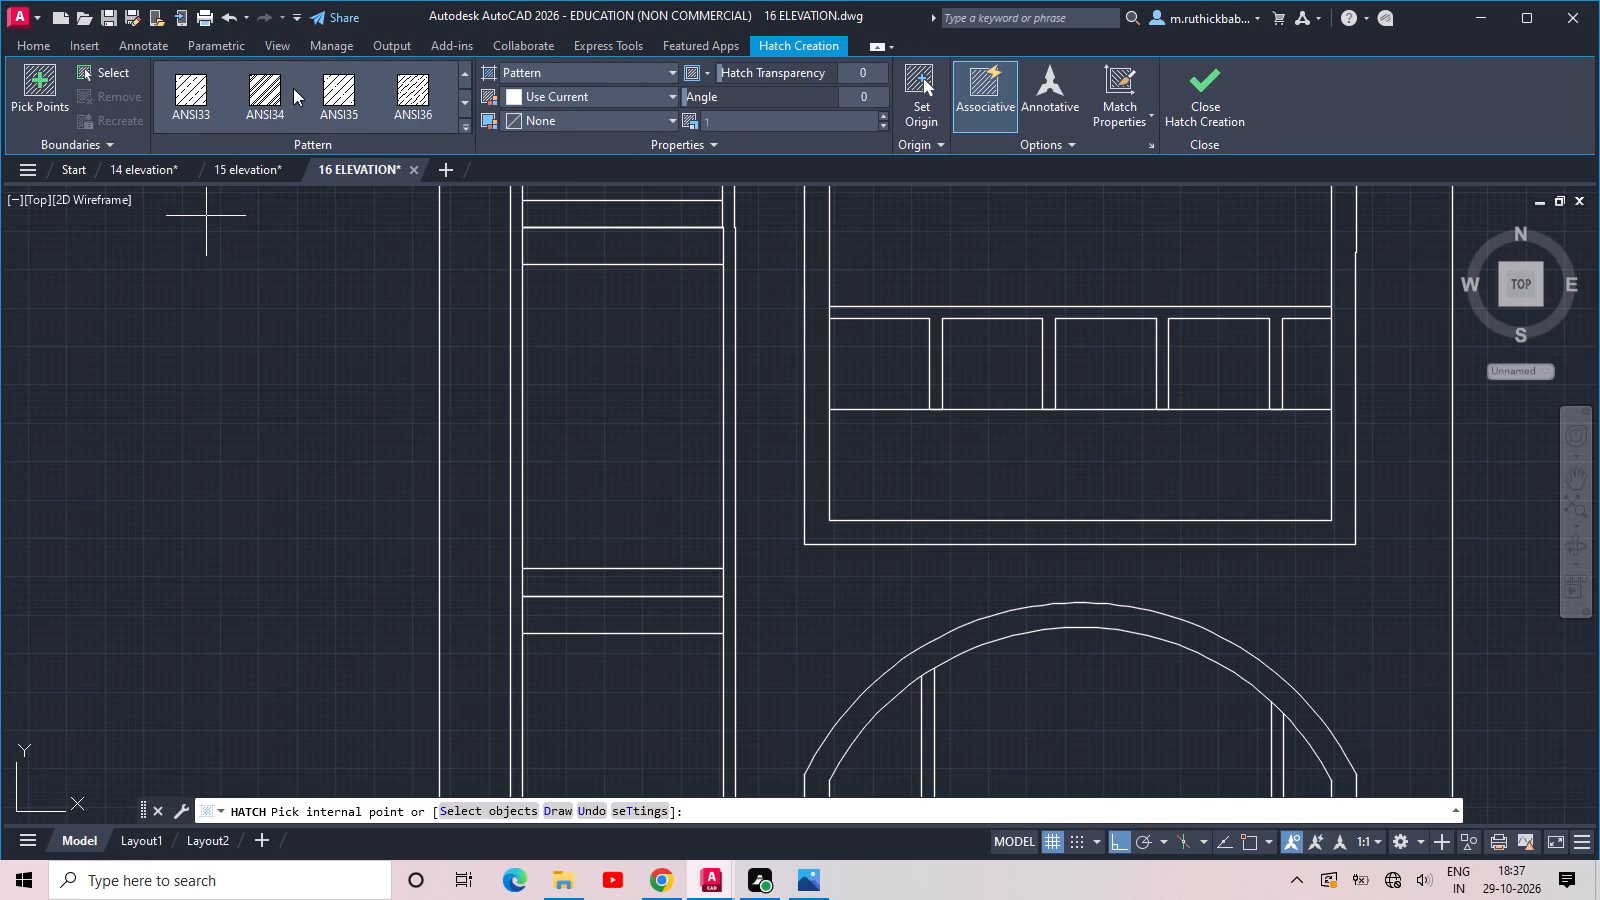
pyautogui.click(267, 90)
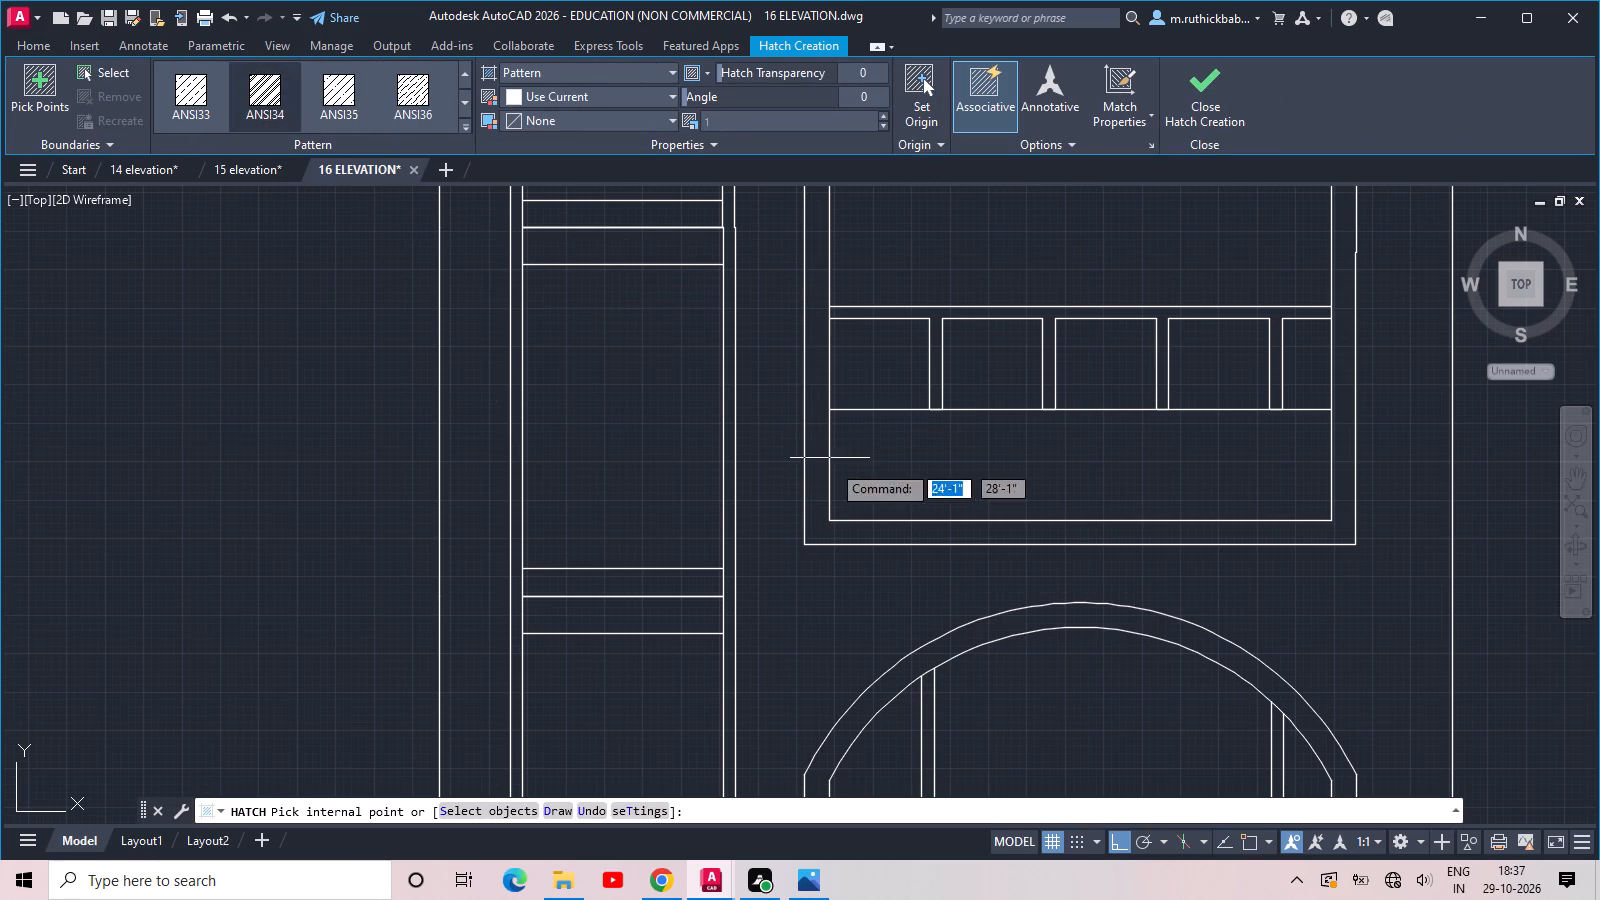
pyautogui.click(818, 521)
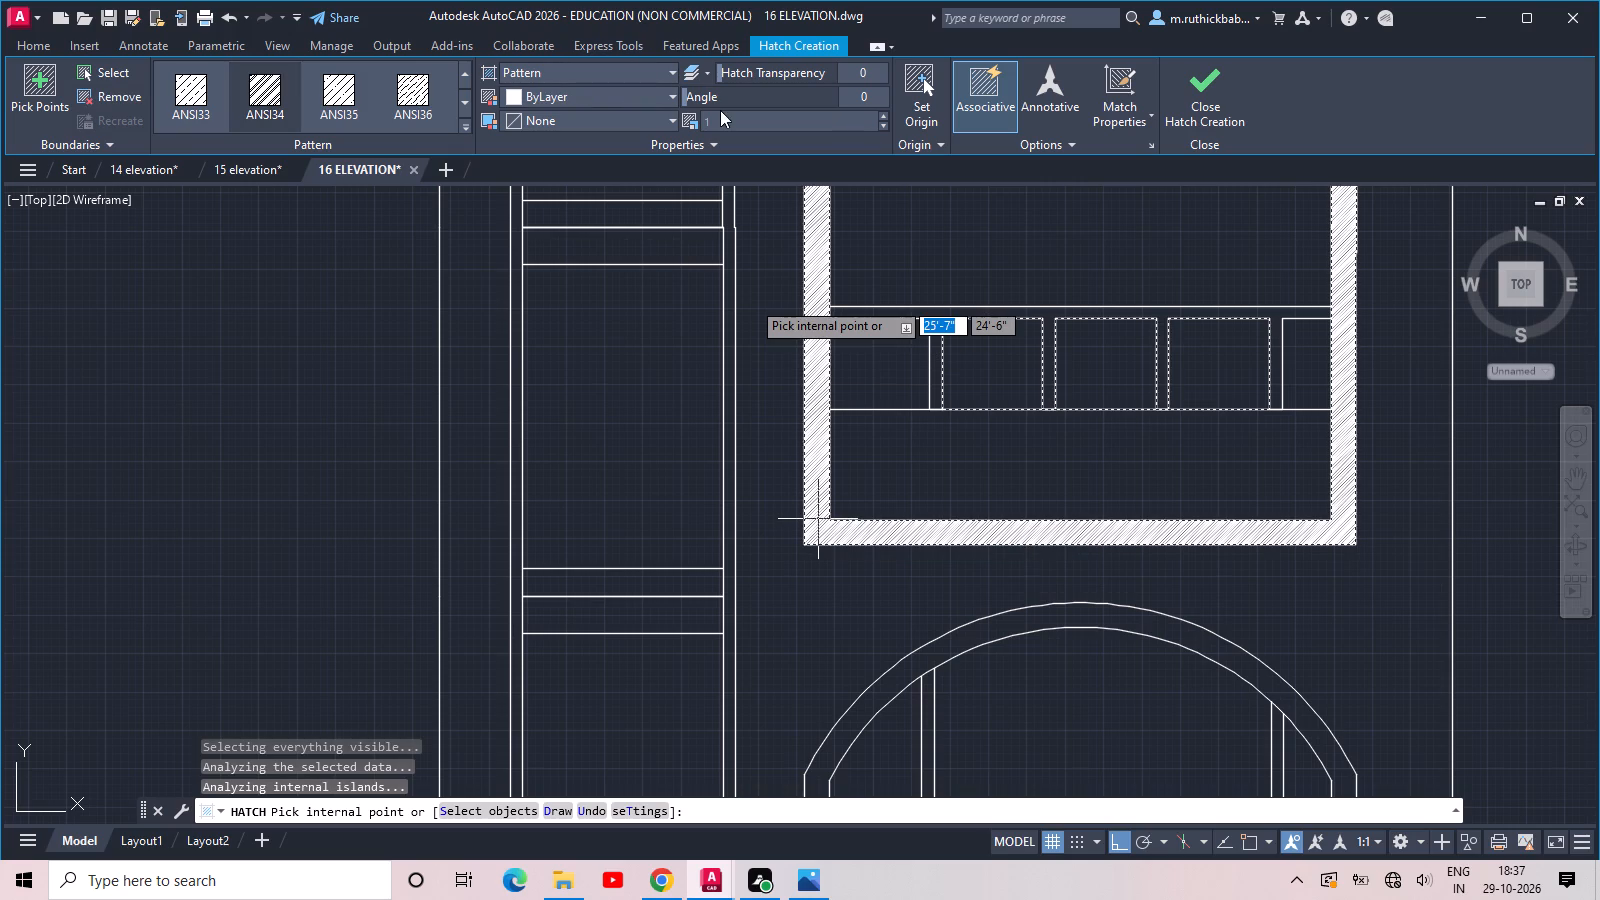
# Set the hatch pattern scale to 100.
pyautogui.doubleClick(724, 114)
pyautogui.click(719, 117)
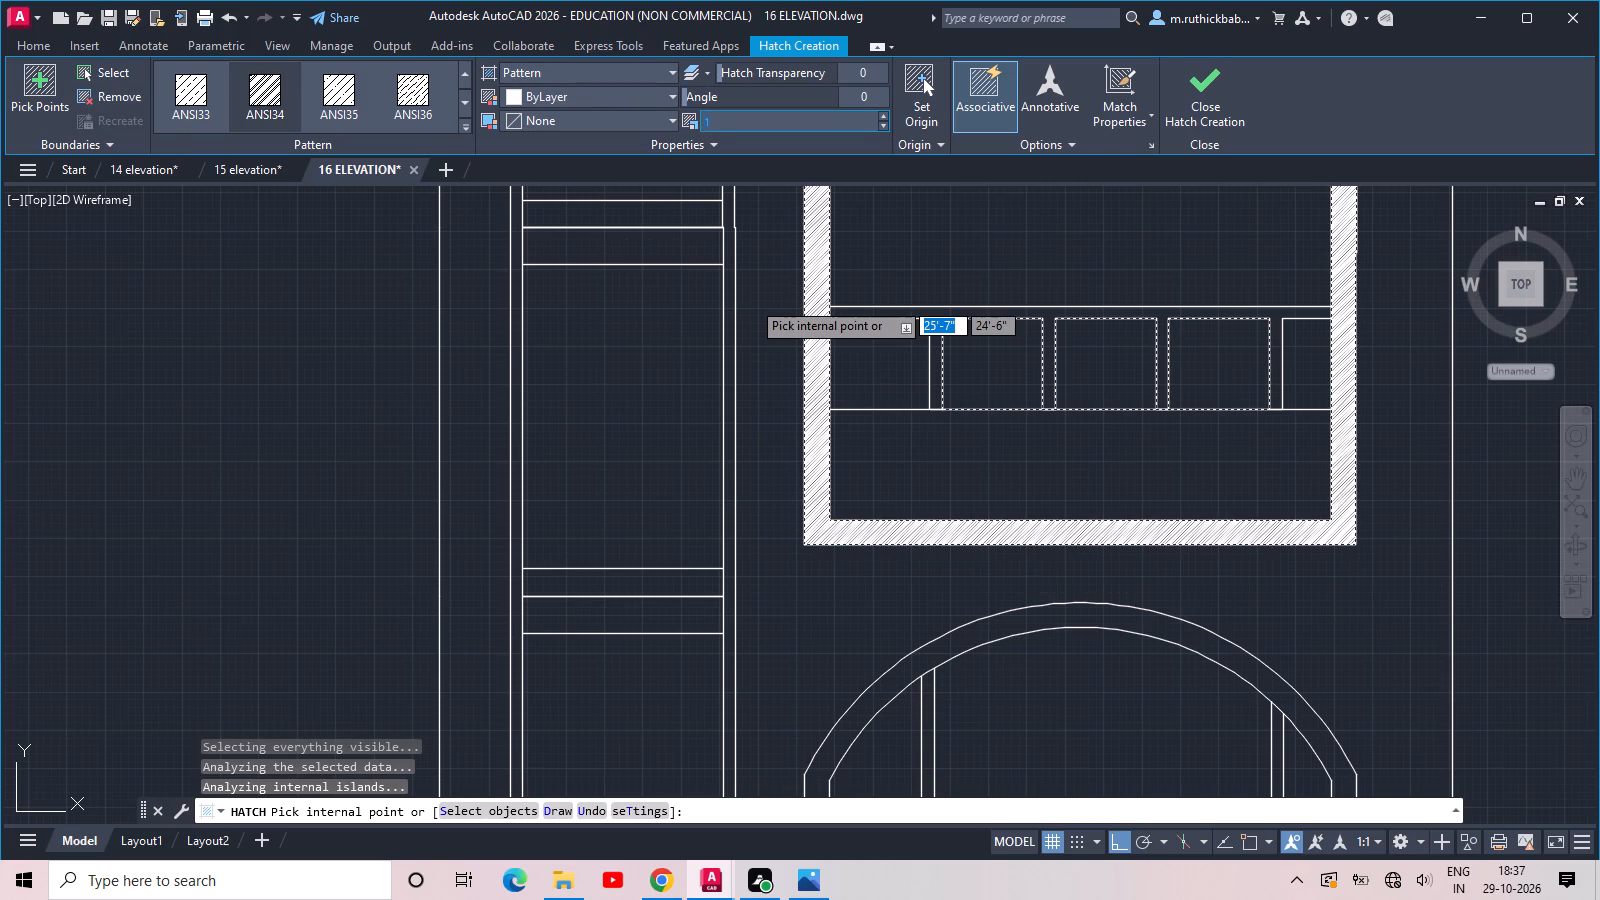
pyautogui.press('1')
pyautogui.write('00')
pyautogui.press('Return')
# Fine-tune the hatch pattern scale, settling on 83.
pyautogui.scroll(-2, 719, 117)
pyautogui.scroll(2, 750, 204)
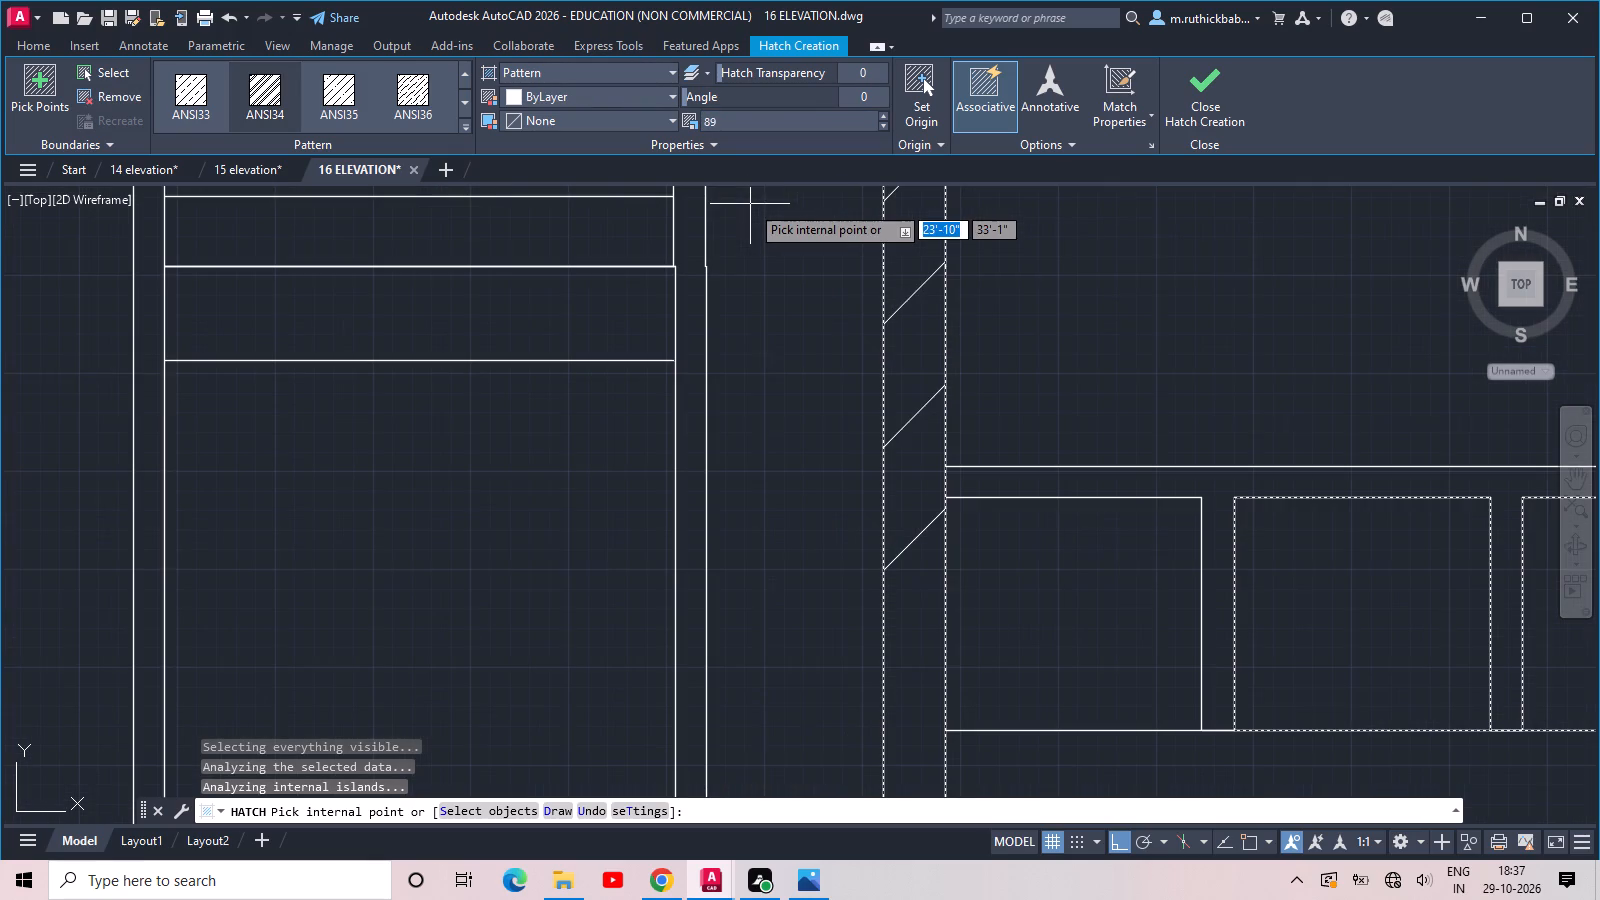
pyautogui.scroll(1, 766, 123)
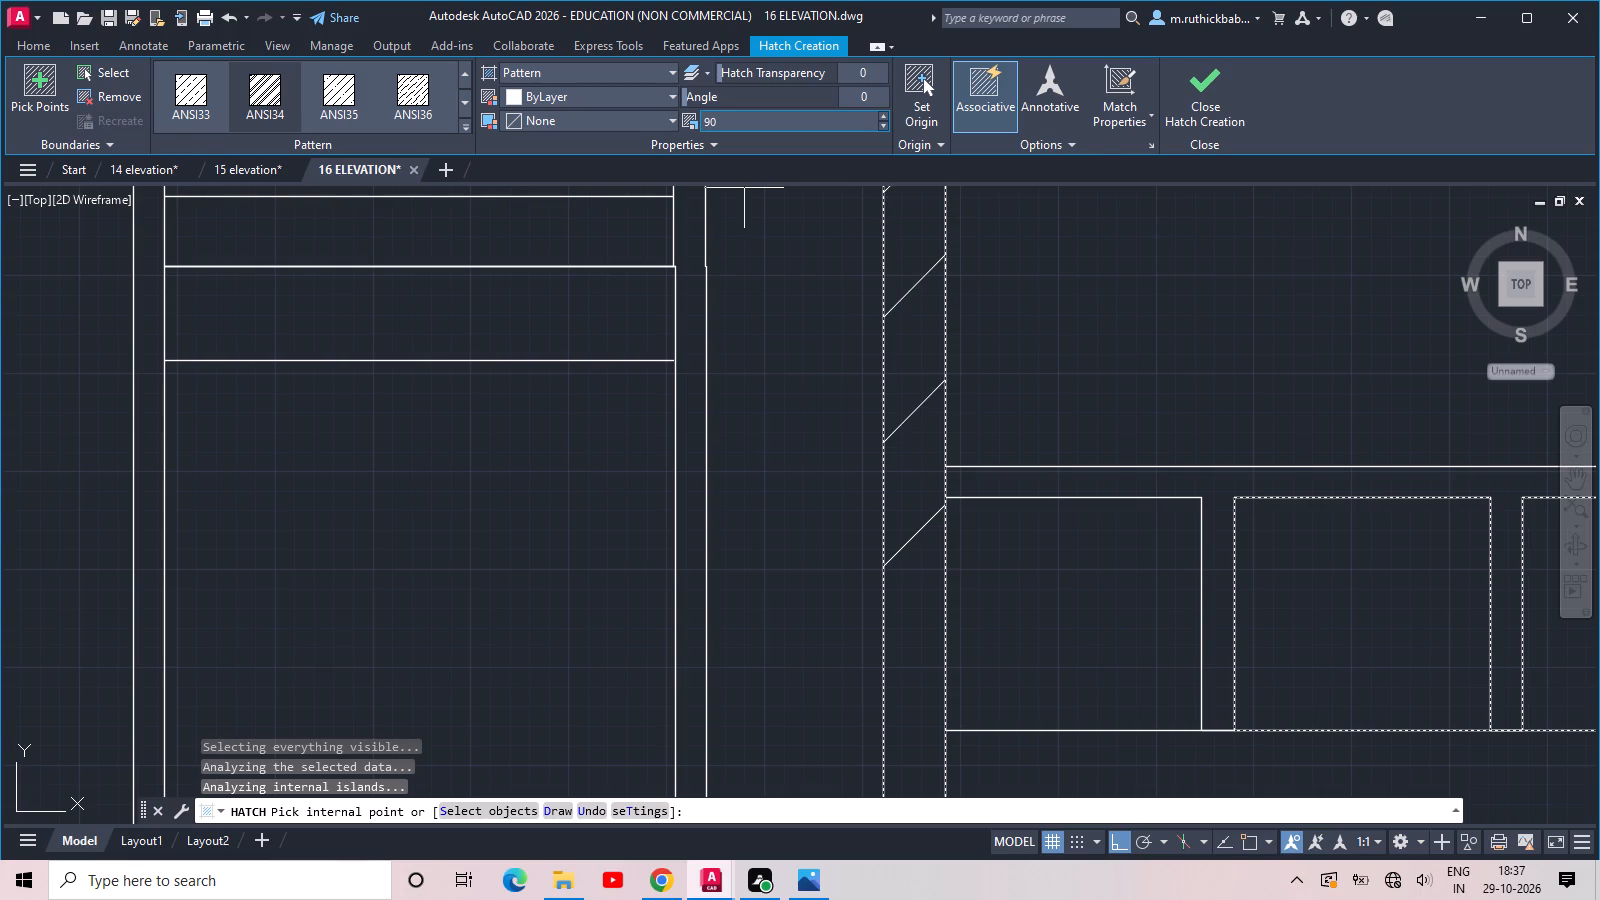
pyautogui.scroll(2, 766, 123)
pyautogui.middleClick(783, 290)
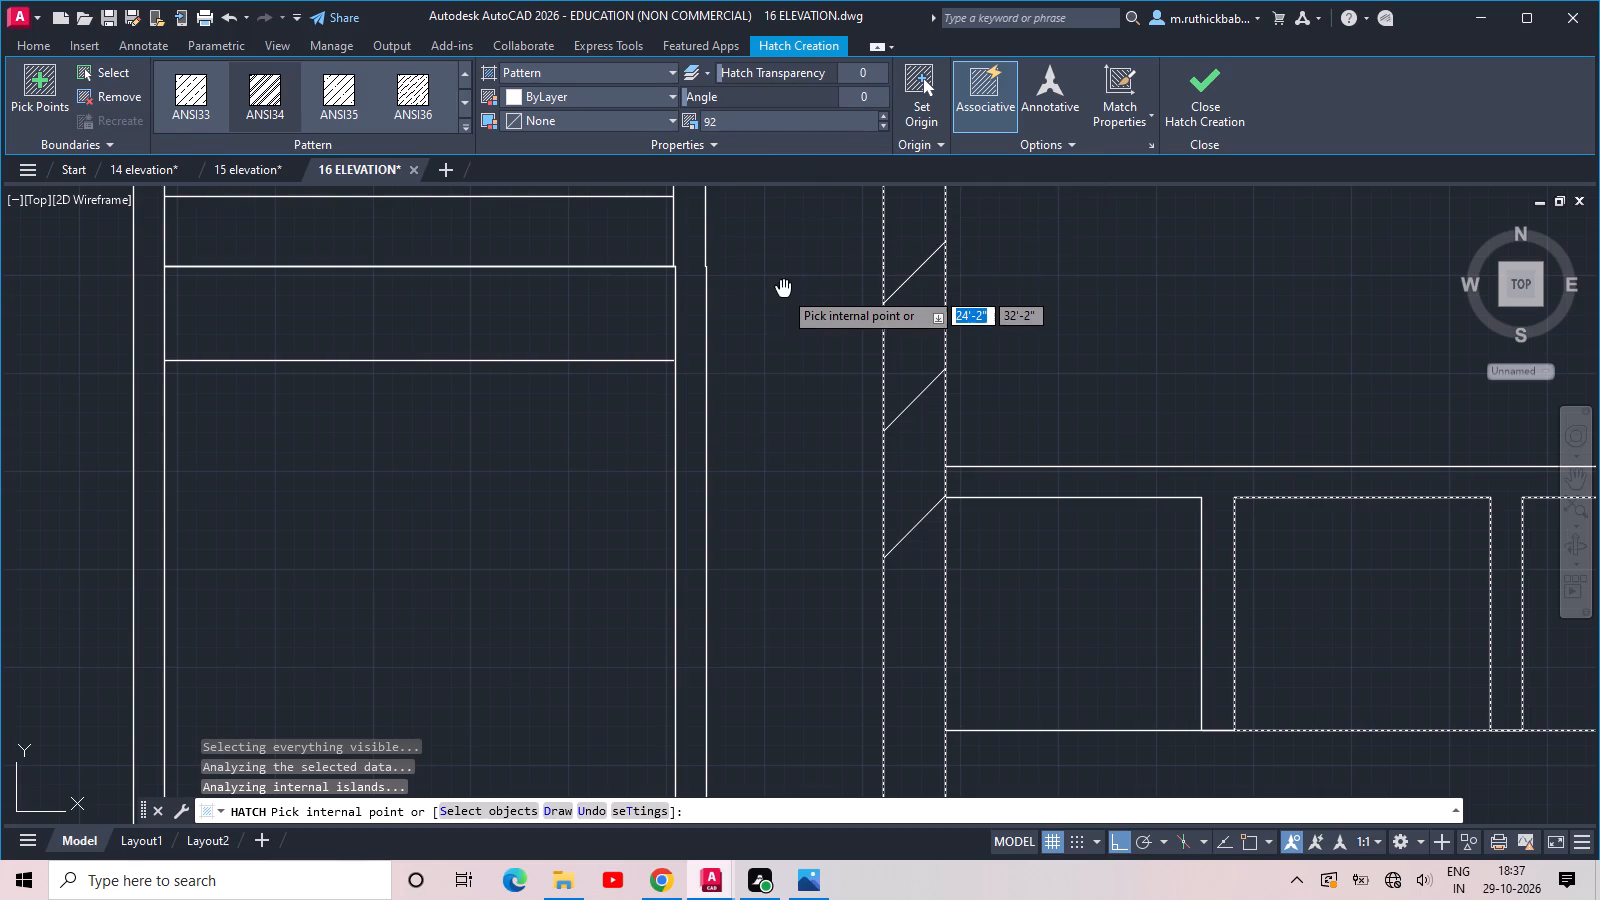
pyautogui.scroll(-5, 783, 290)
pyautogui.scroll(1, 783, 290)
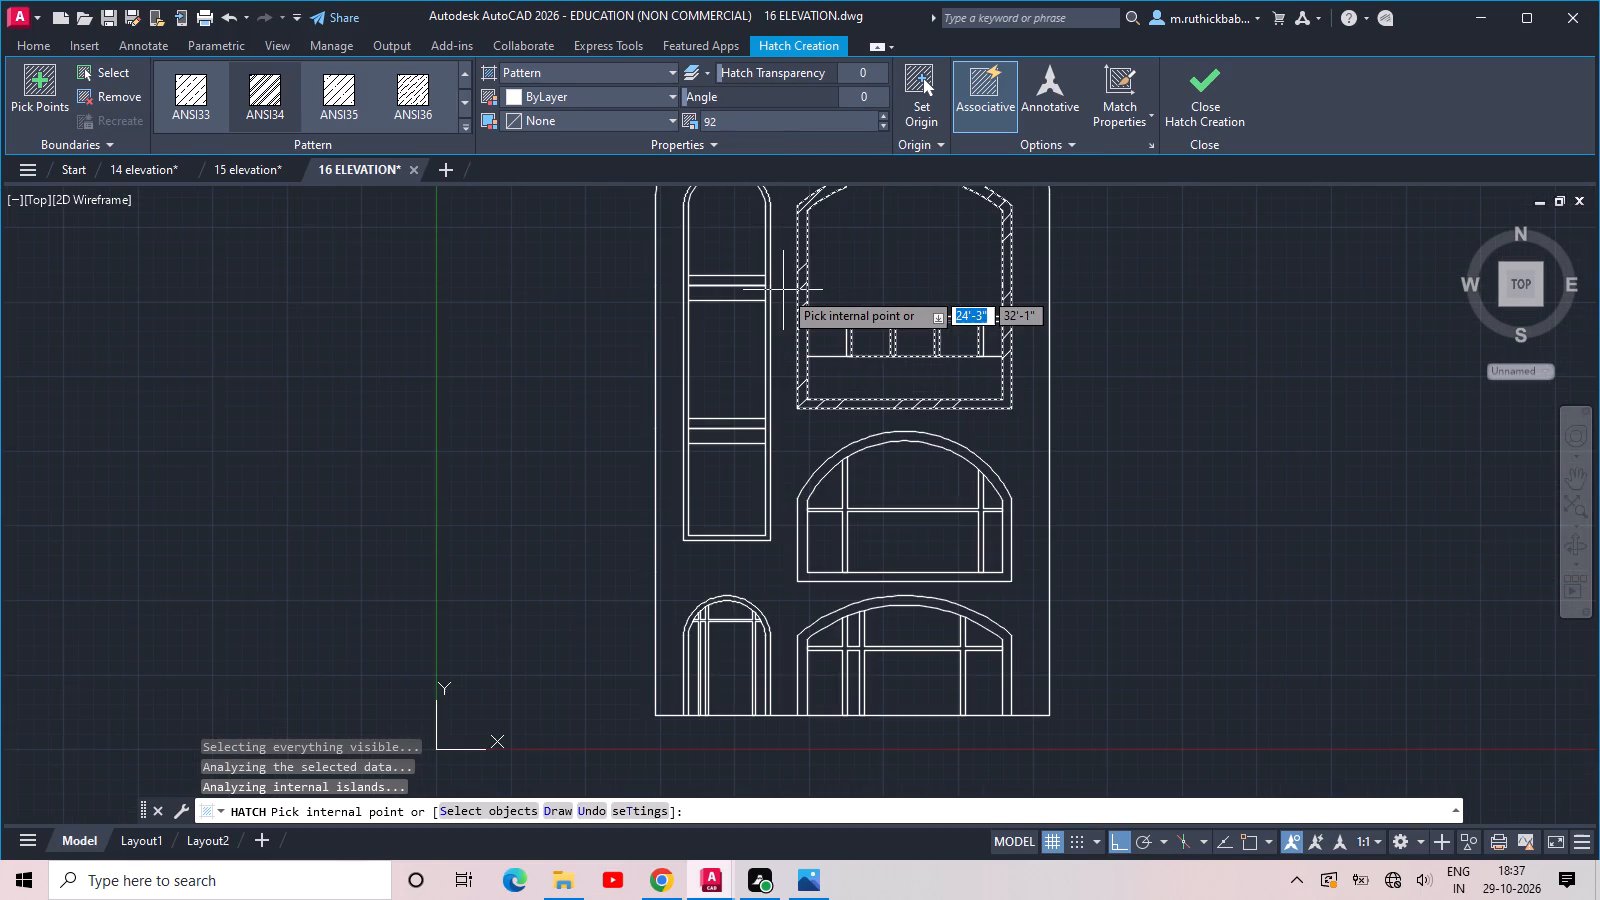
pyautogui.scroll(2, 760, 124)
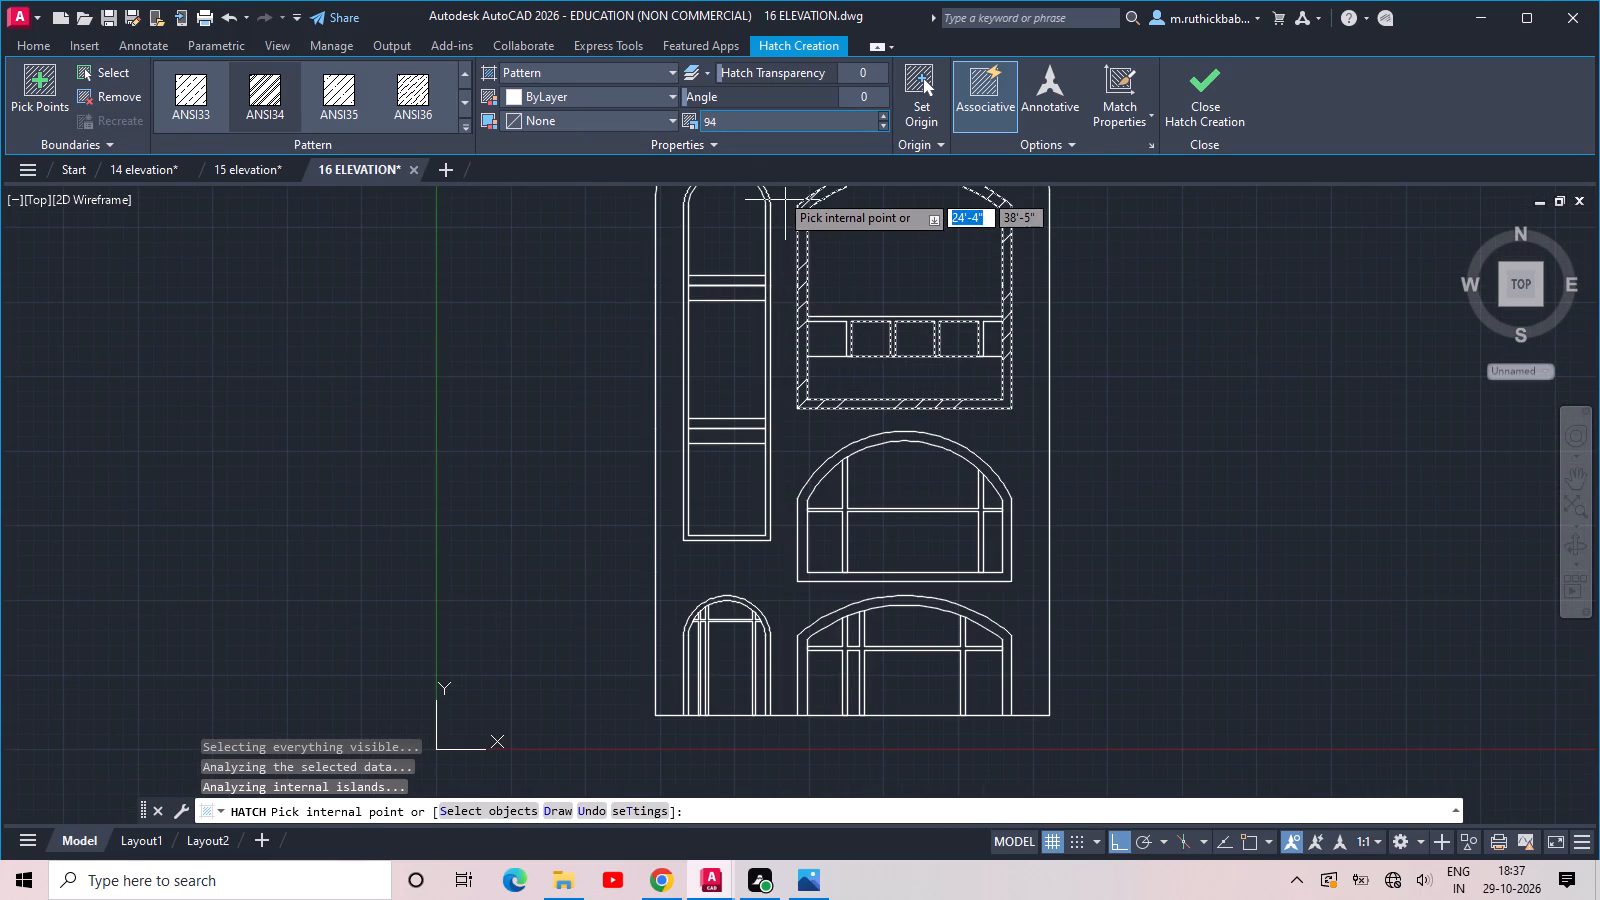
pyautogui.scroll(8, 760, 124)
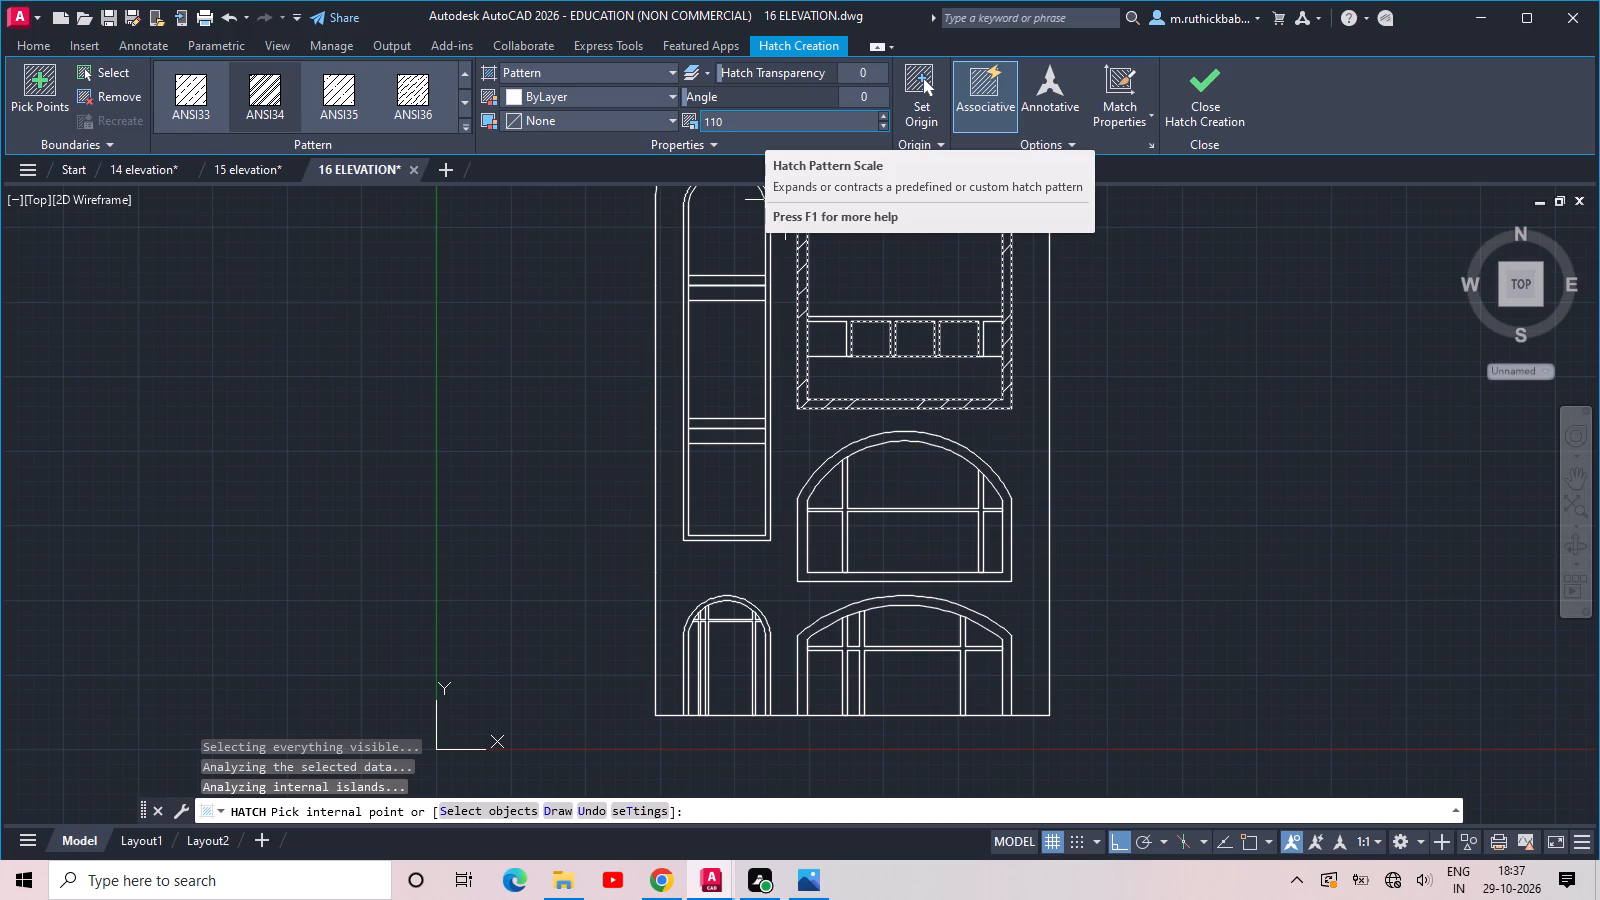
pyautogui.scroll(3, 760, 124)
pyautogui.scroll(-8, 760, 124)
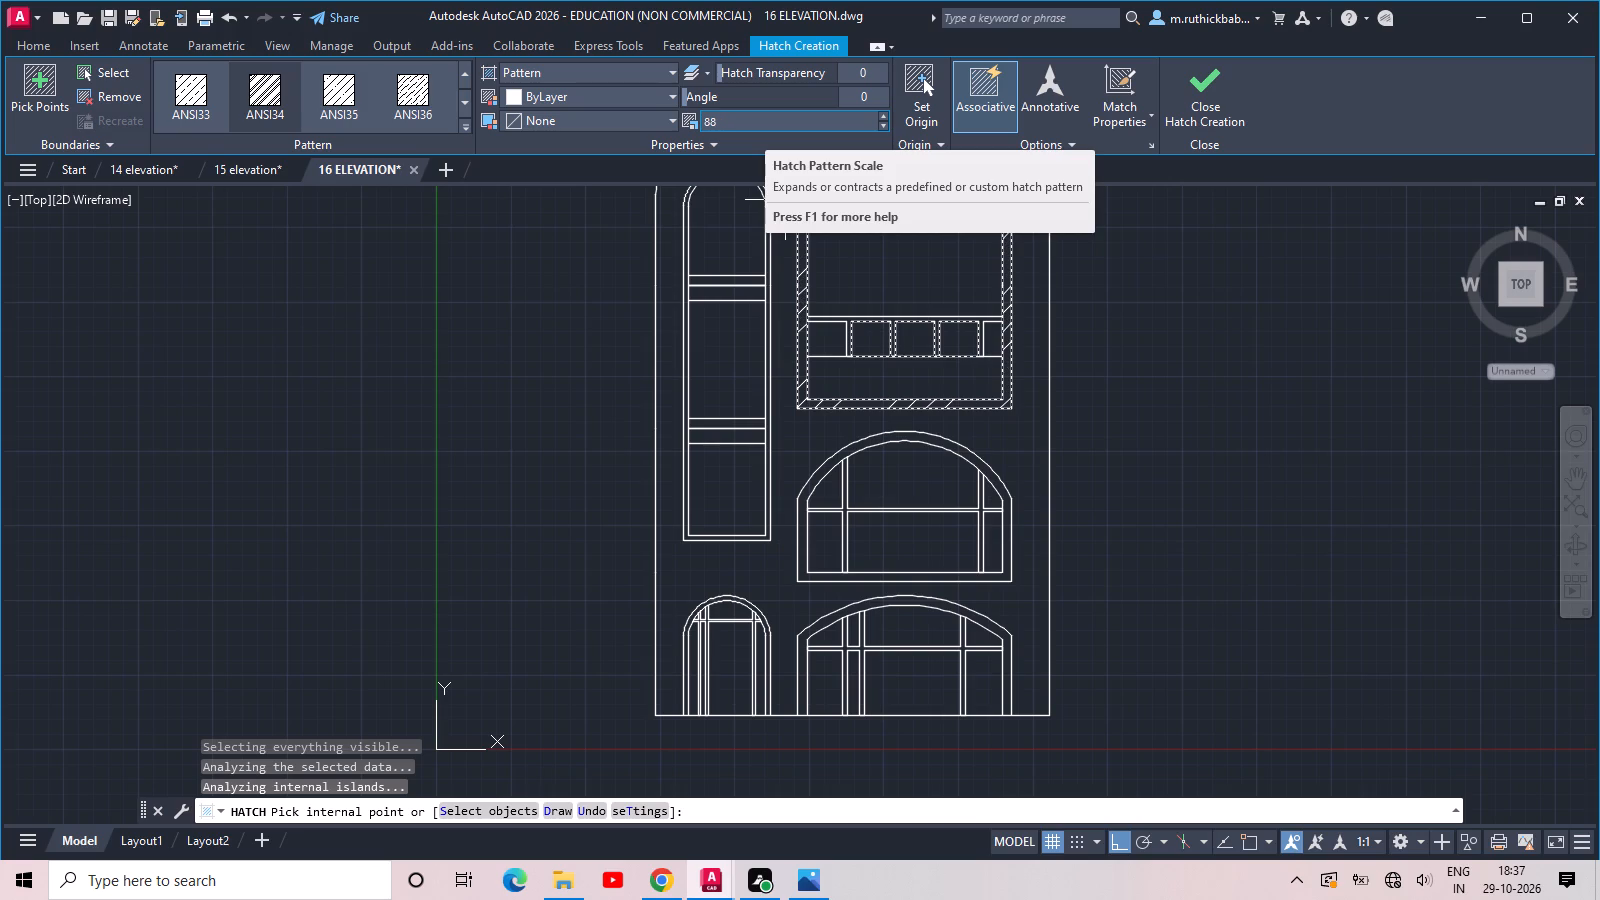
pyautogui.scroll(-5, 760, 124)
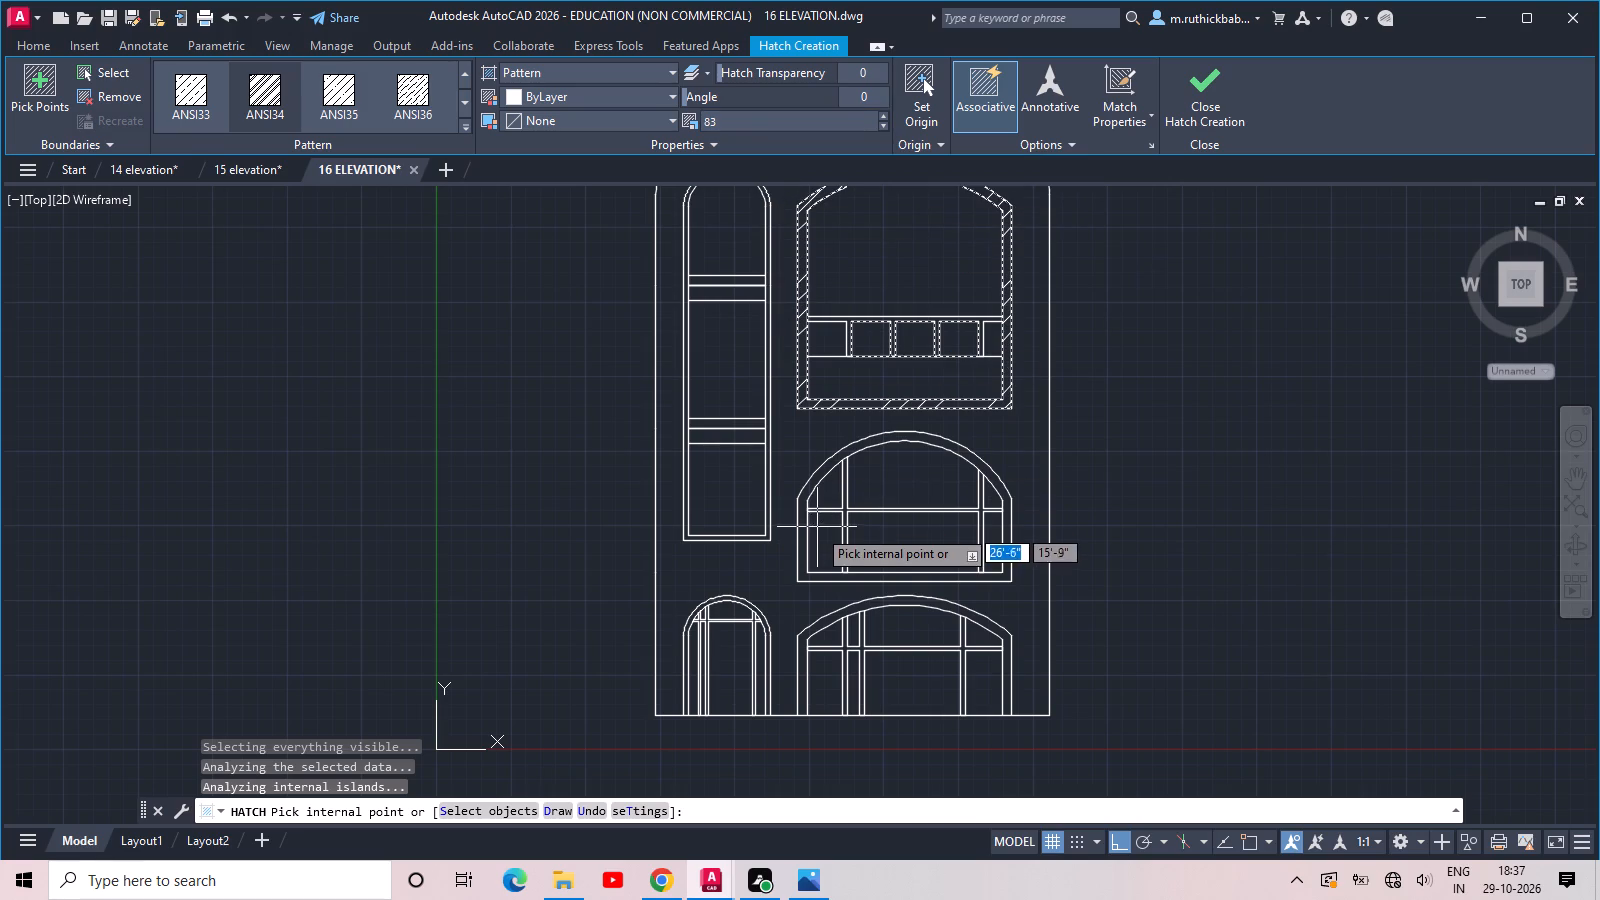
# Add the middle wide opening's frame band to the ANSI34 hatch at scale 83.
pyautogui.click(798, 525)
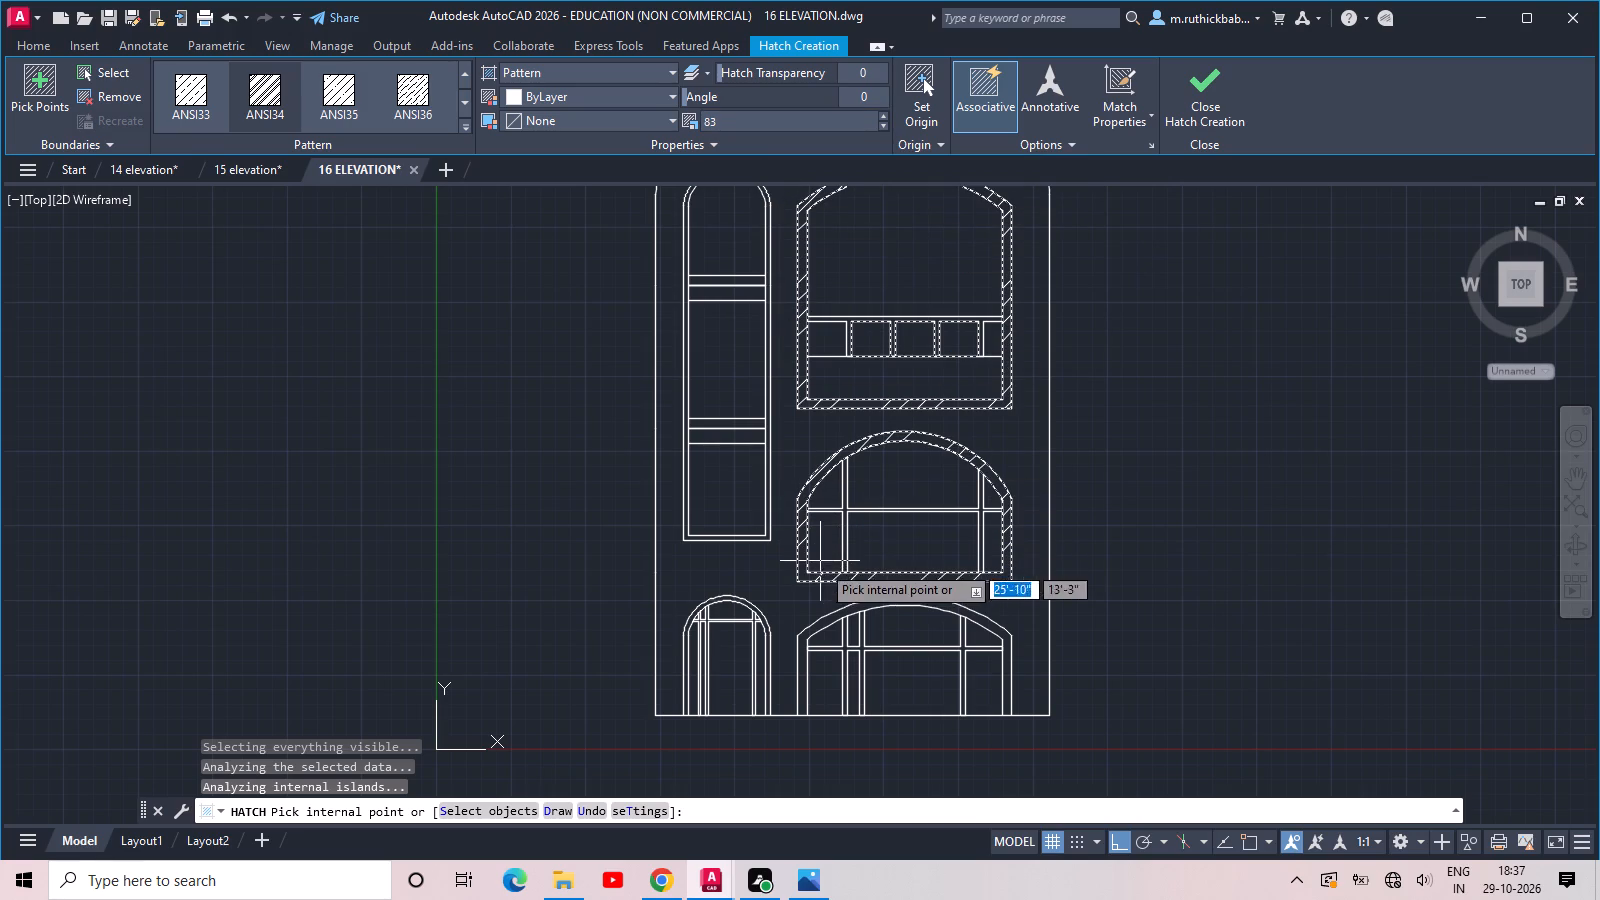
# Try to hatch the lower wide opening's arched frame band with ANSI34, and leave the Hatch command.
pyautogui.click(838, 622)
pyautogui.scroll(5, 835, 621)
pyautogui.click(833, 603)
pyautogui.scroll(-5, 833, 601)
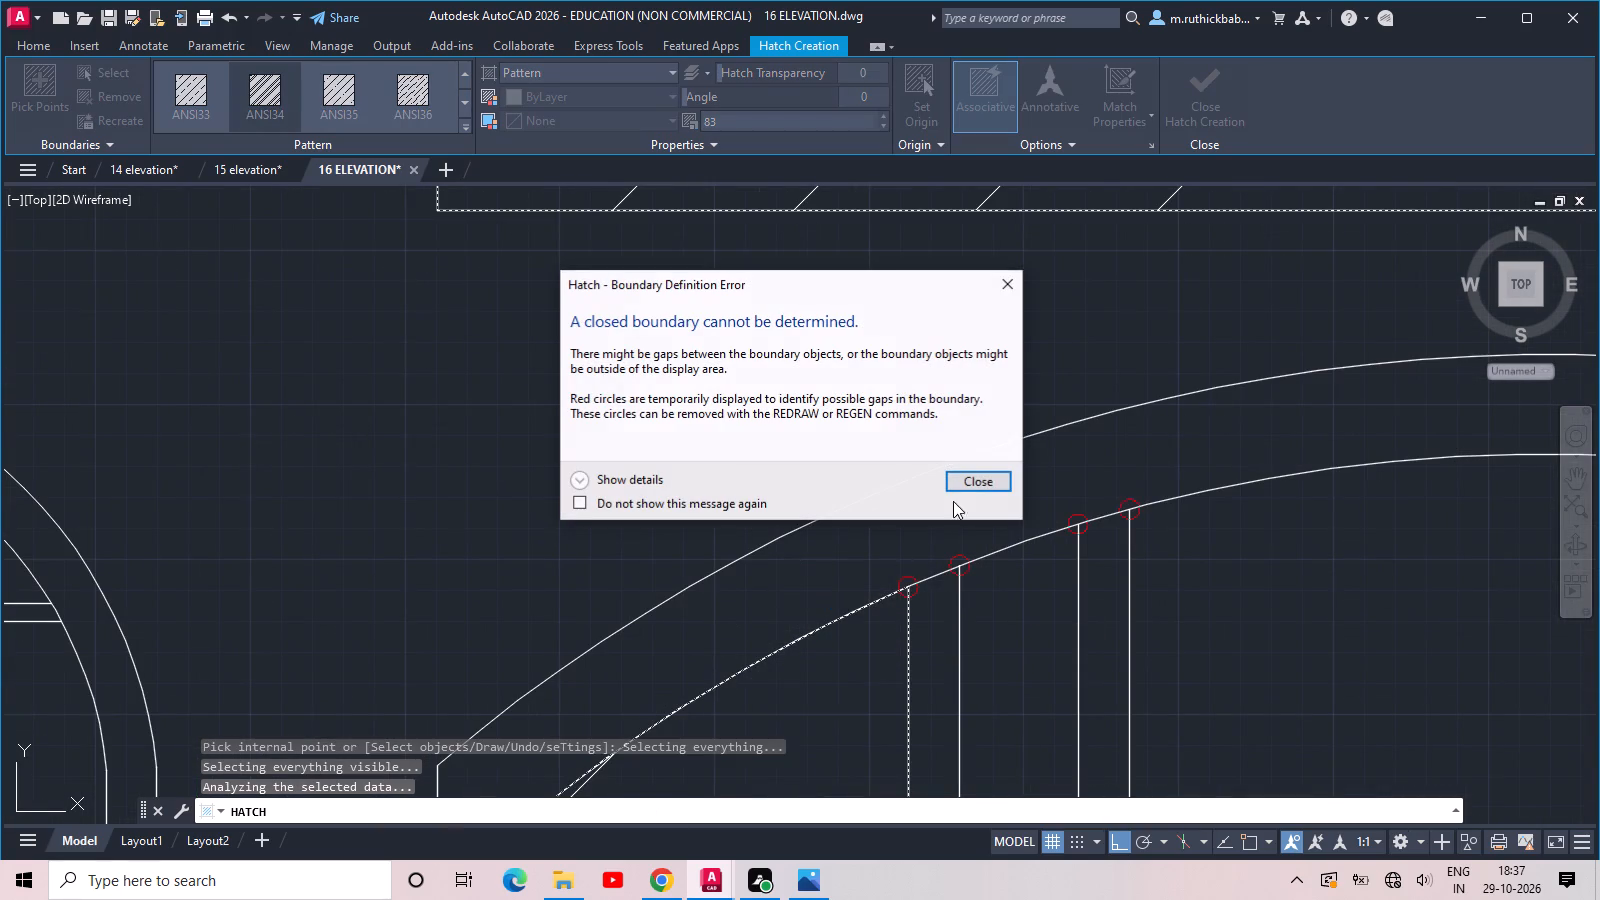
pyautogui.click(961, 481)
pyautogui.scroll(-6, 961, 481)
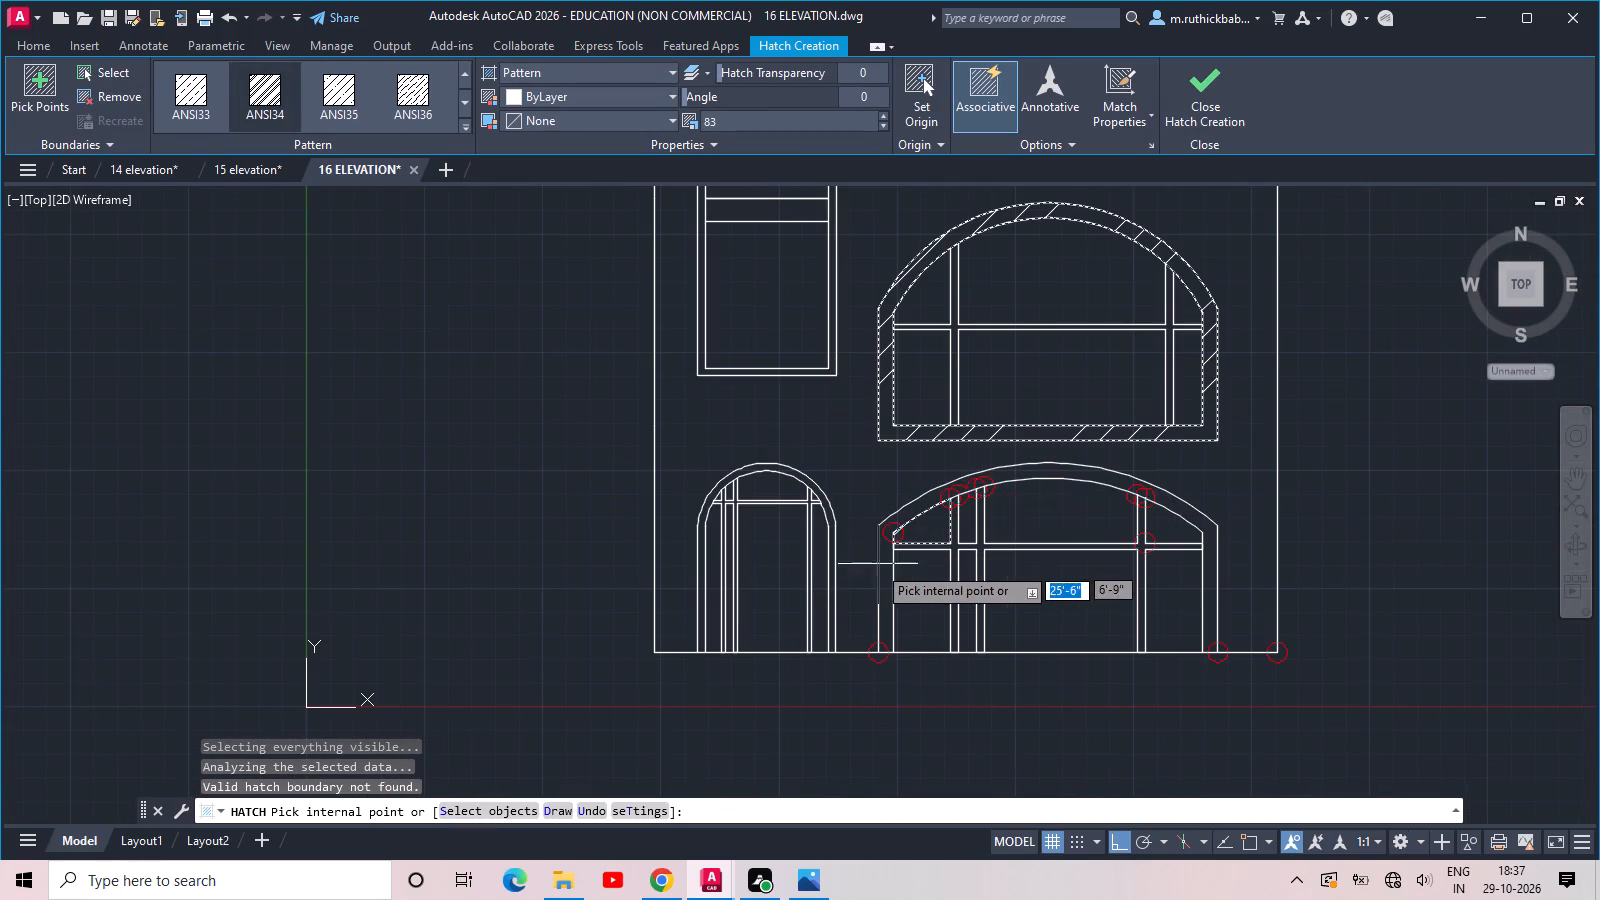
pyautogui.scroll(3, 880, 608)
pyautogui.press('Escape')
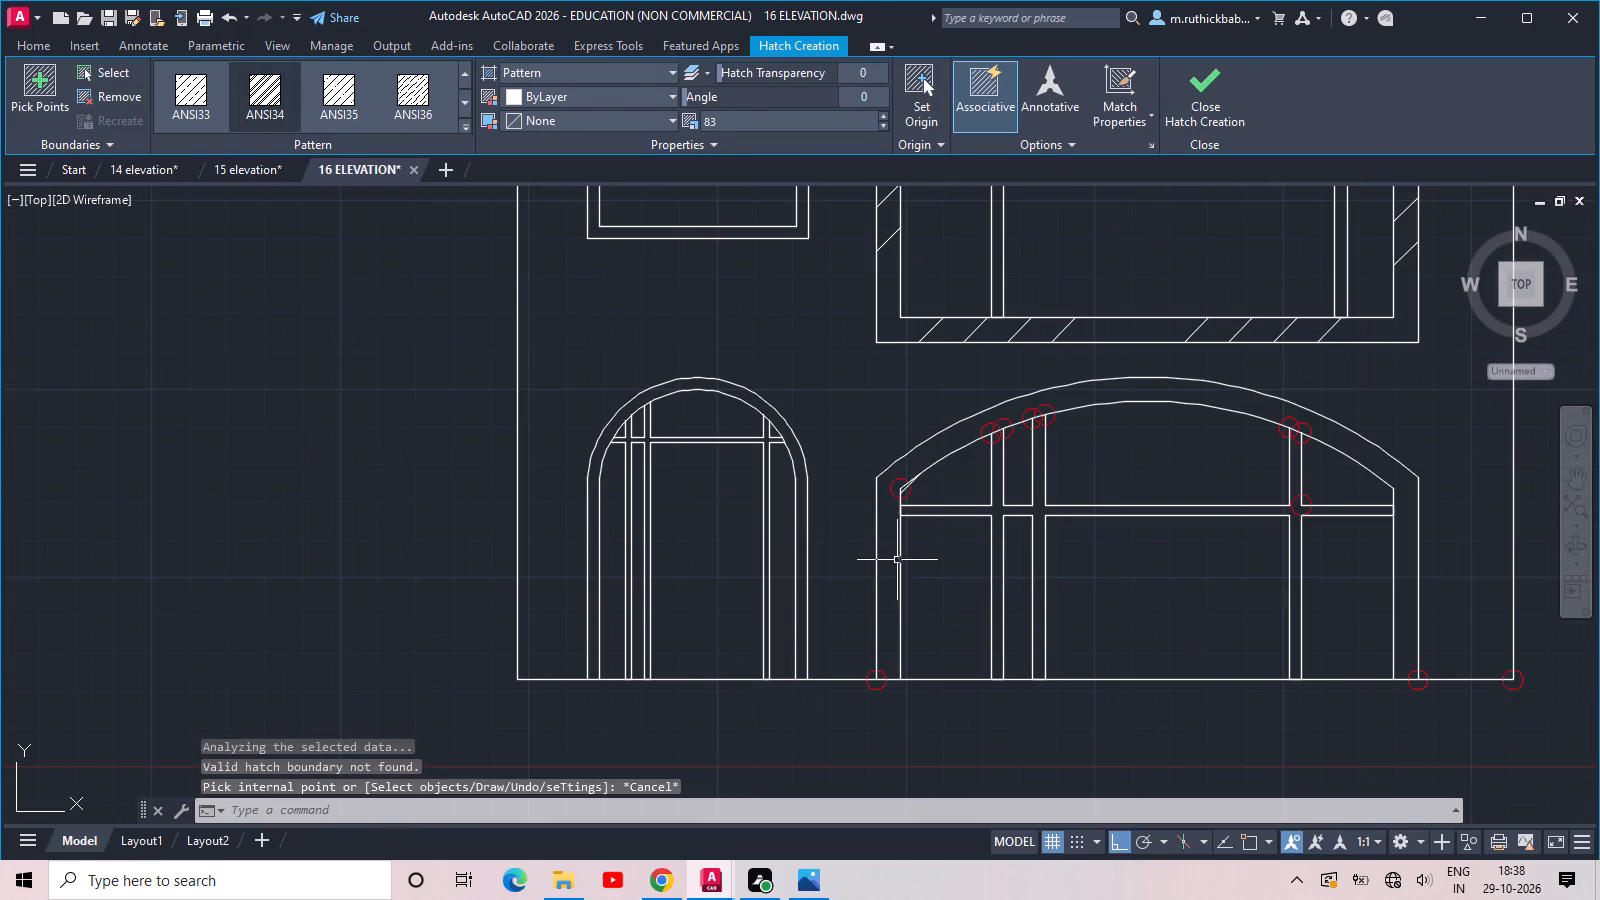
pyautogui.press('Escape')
# Examine the short diagonal segment and boundary lines at the left end of the lower wide opening's inner arch.
pyautogui.scroll(3, 909, 486)
pyautogui.click(901, 482)
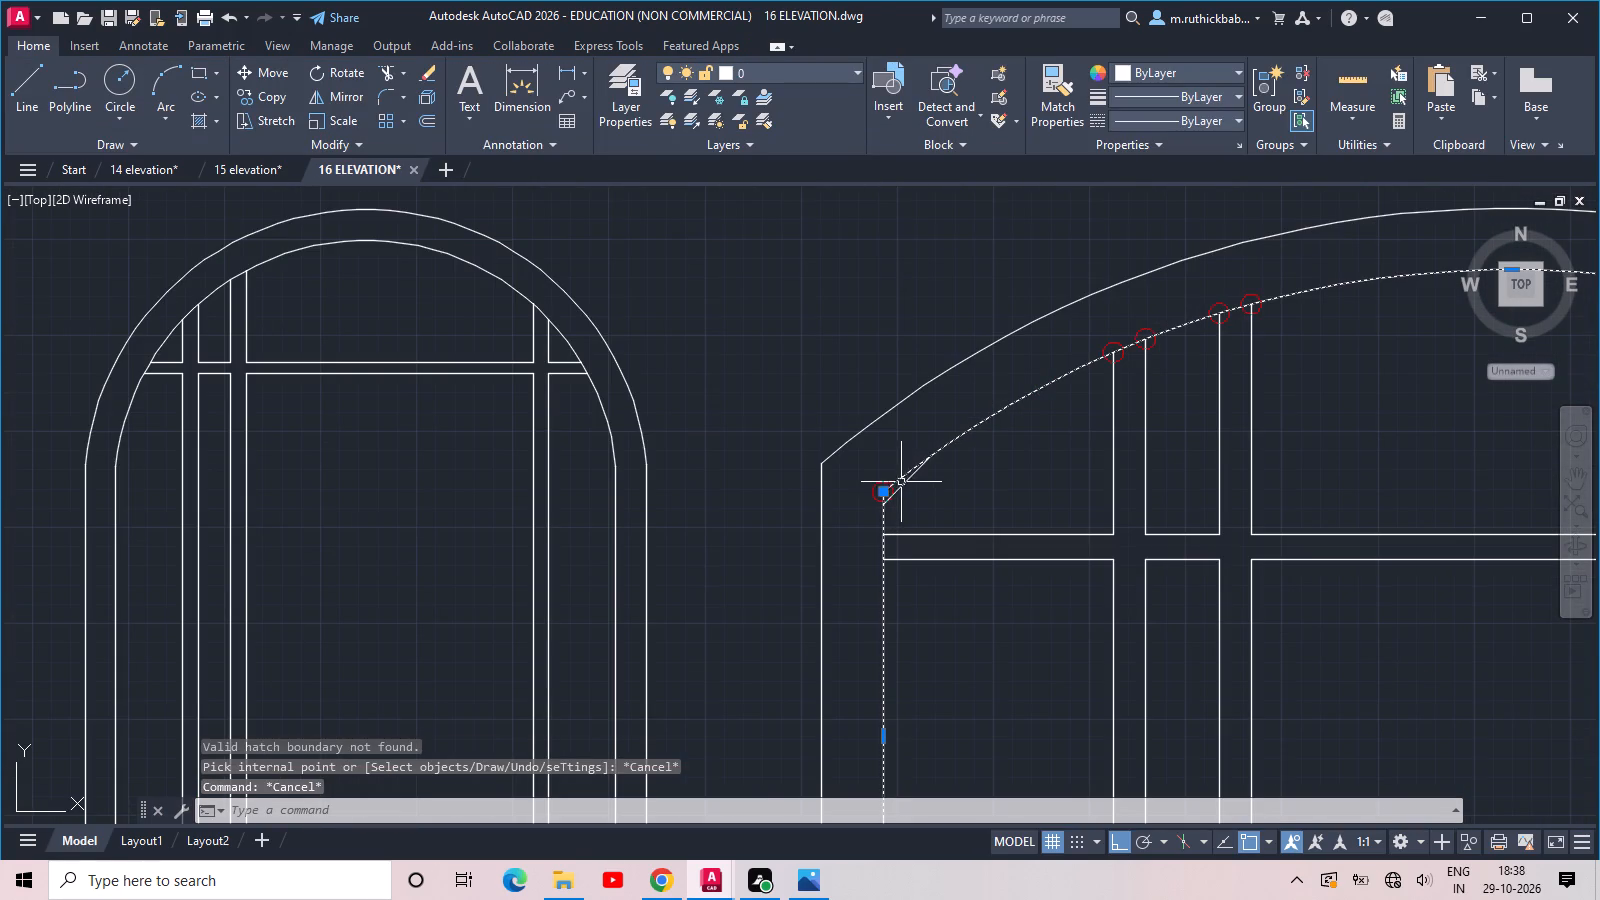
pyautogui.press('Escape')
pyautogui.click(931, 489)
pyautogui.click(895, 490)
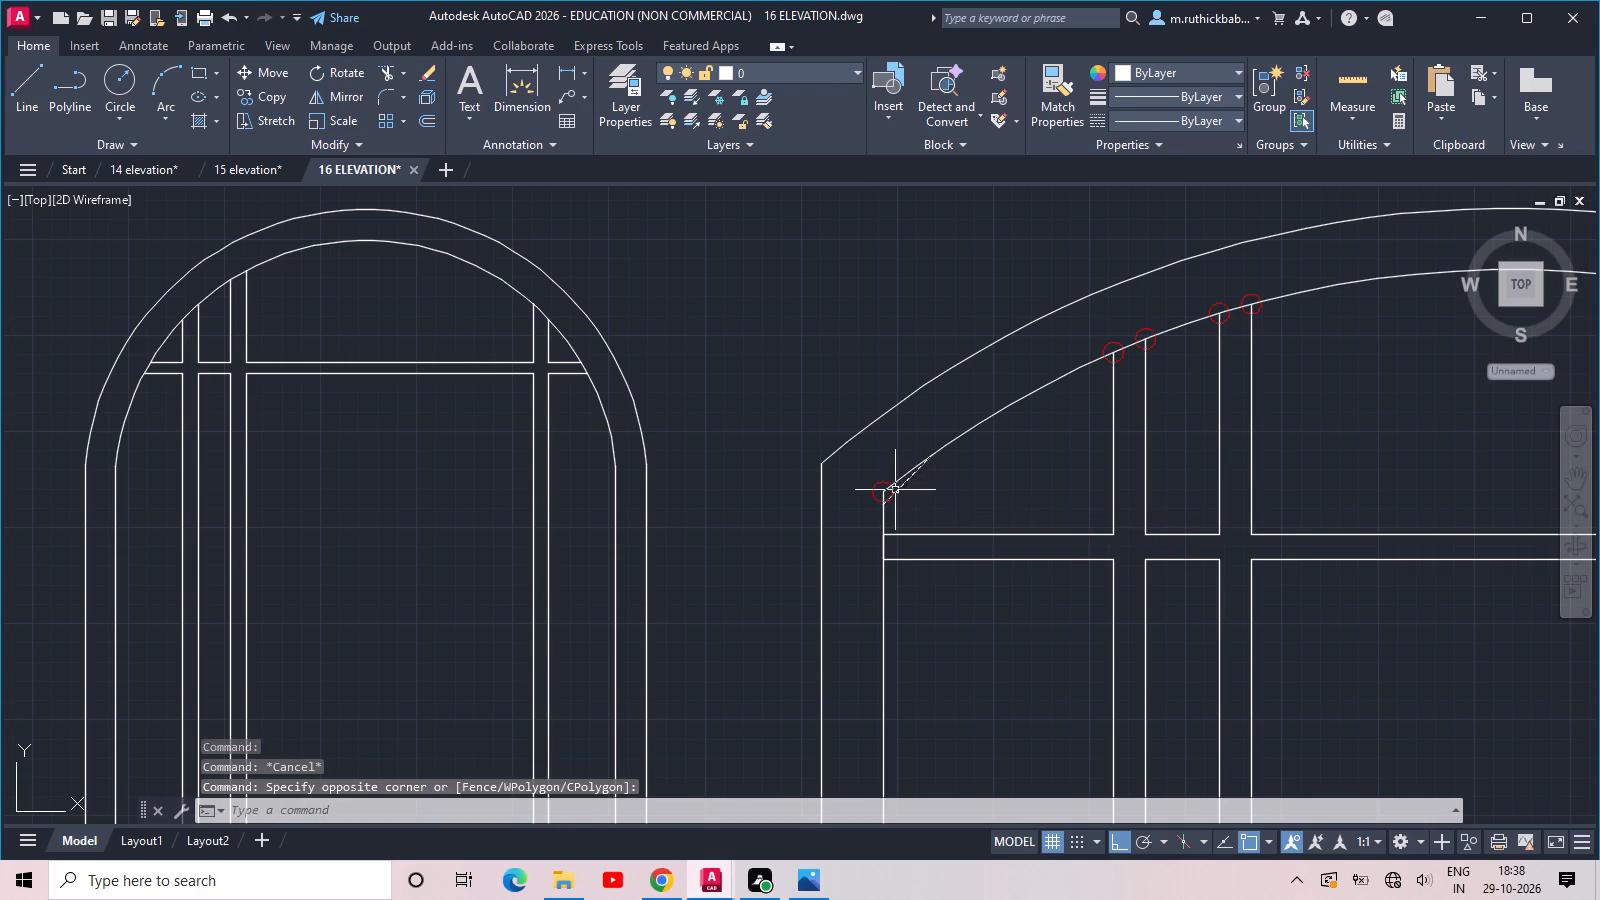
pyautogui.click(971, 497)
pyautogui.click(955, 478)
pyautogui.click(913, 492)
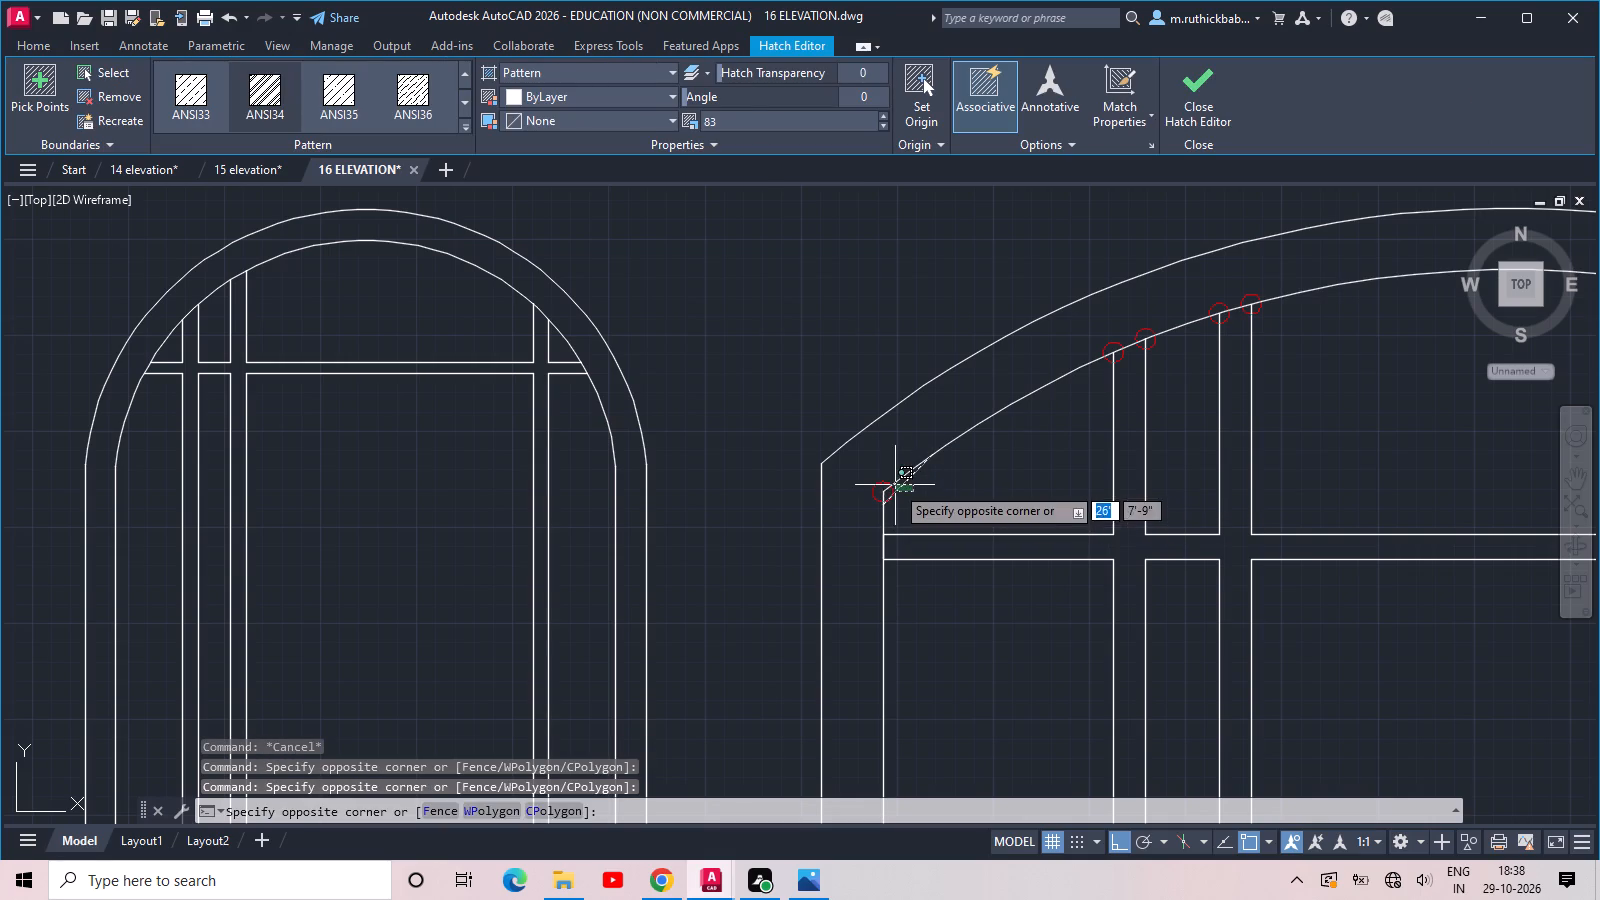
pyautogui.click(895, 484)
pyautogui.press('Escape')
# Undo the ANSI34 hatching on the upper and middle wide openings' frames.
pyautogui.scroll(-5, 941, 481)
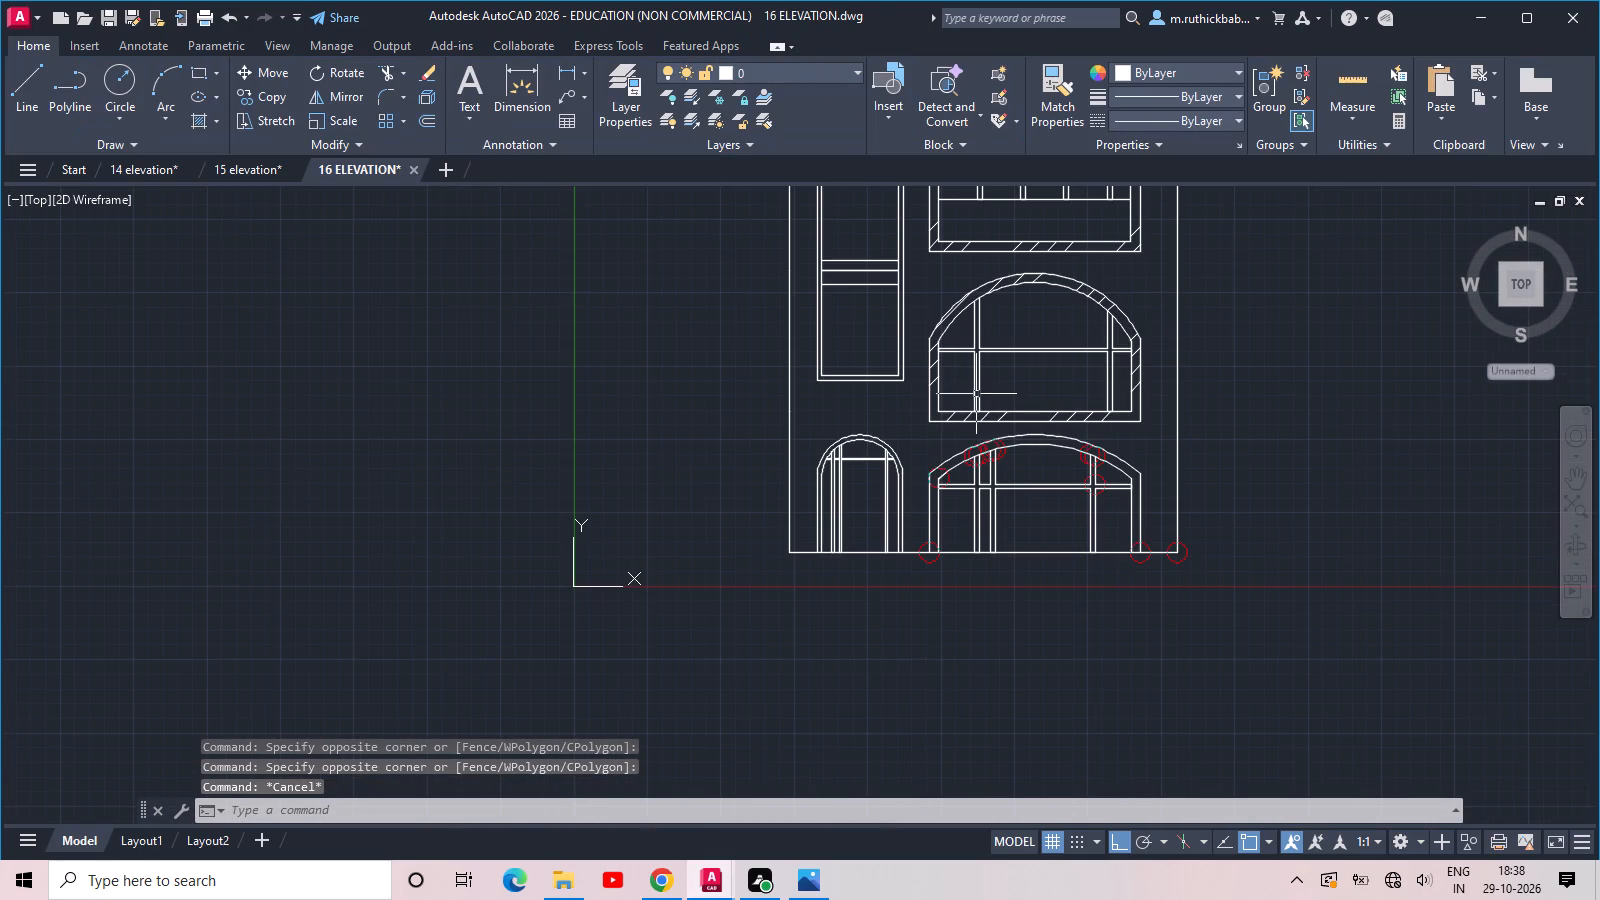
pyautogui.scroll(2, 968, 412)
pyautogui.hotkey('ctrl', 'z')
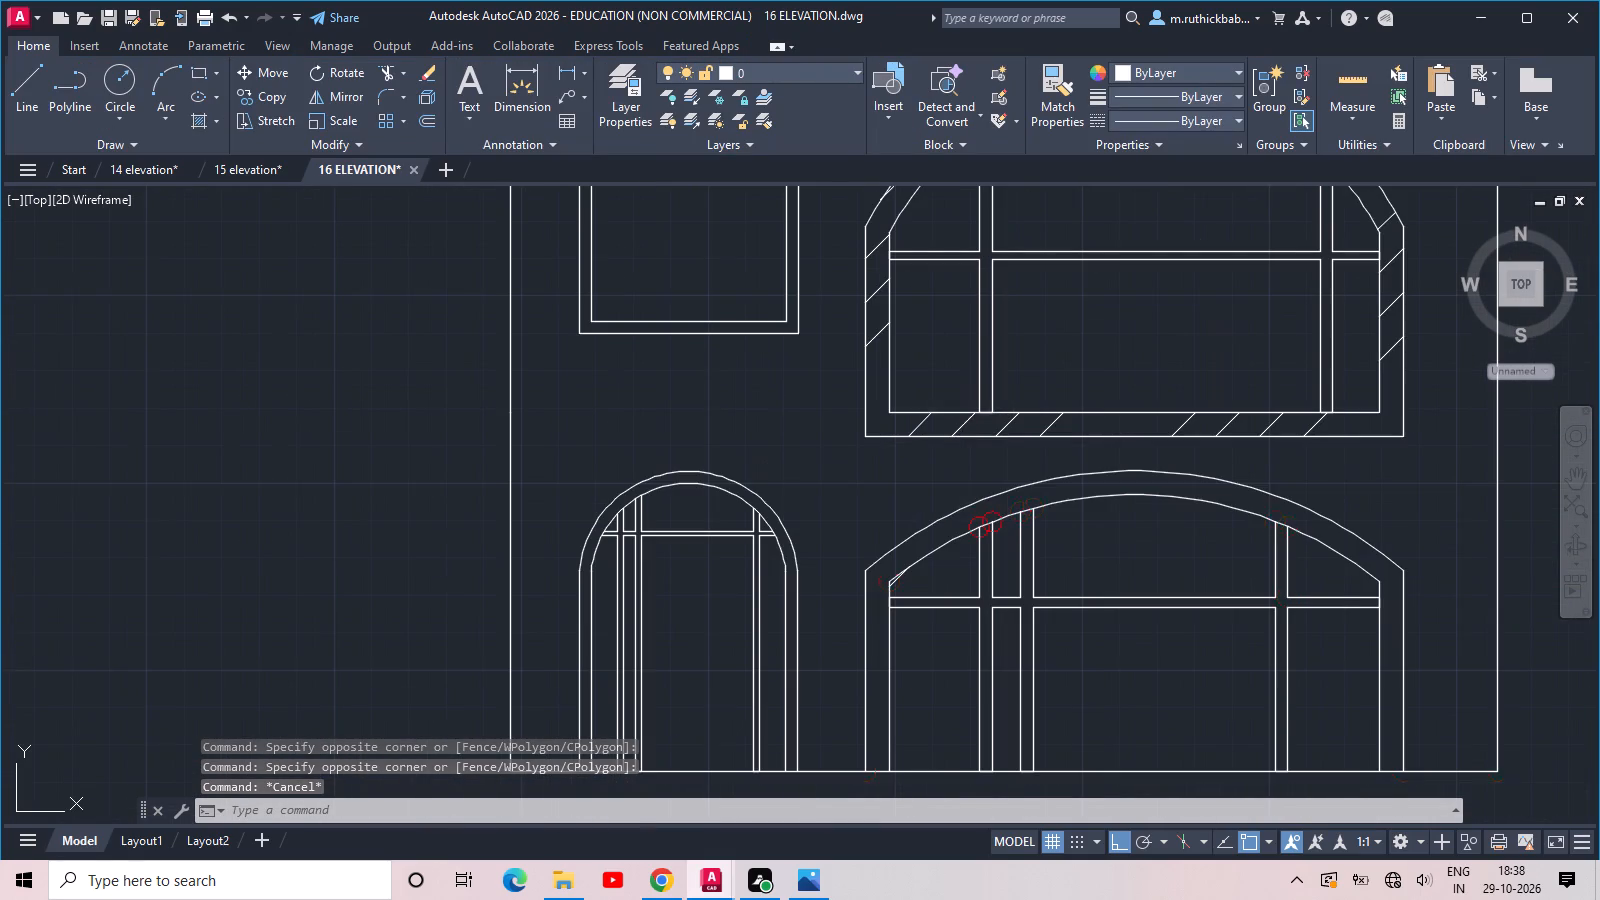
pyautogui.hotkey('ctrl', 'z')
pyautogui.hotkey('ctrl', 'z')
# Restart the Hatch command with the whole elevation in view.
pyautogui.scroll(-5, 958, 416)
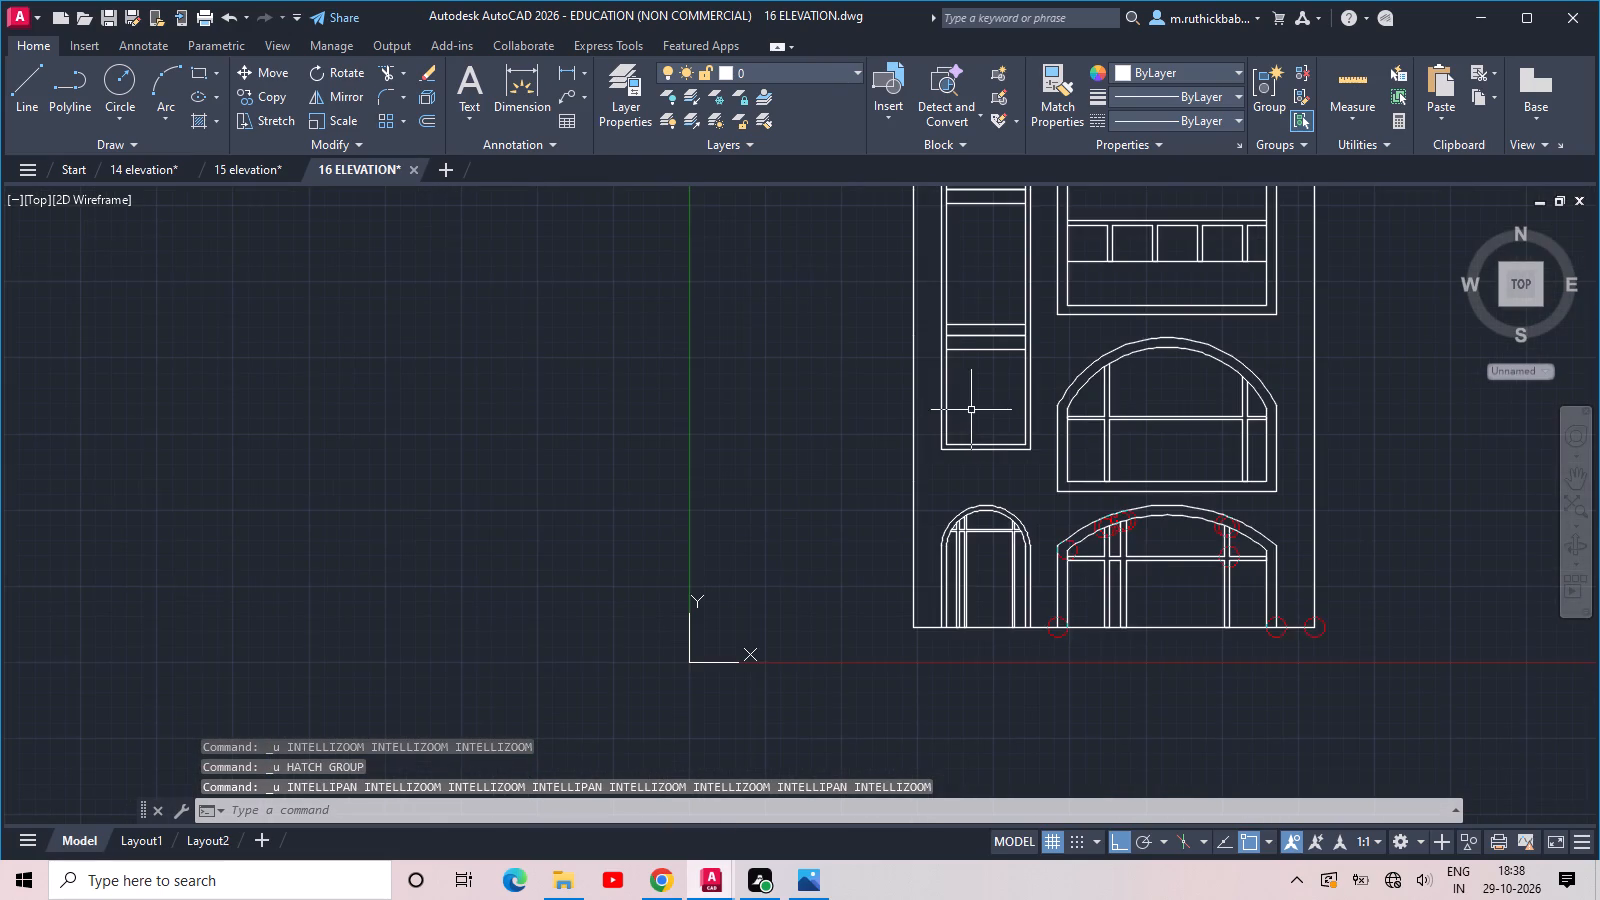
pyautogui.moveTo(971, 410); pyautogui.dragTo(862, 491, button='middle')
pyautogui.scroll(-2, 947, 445)
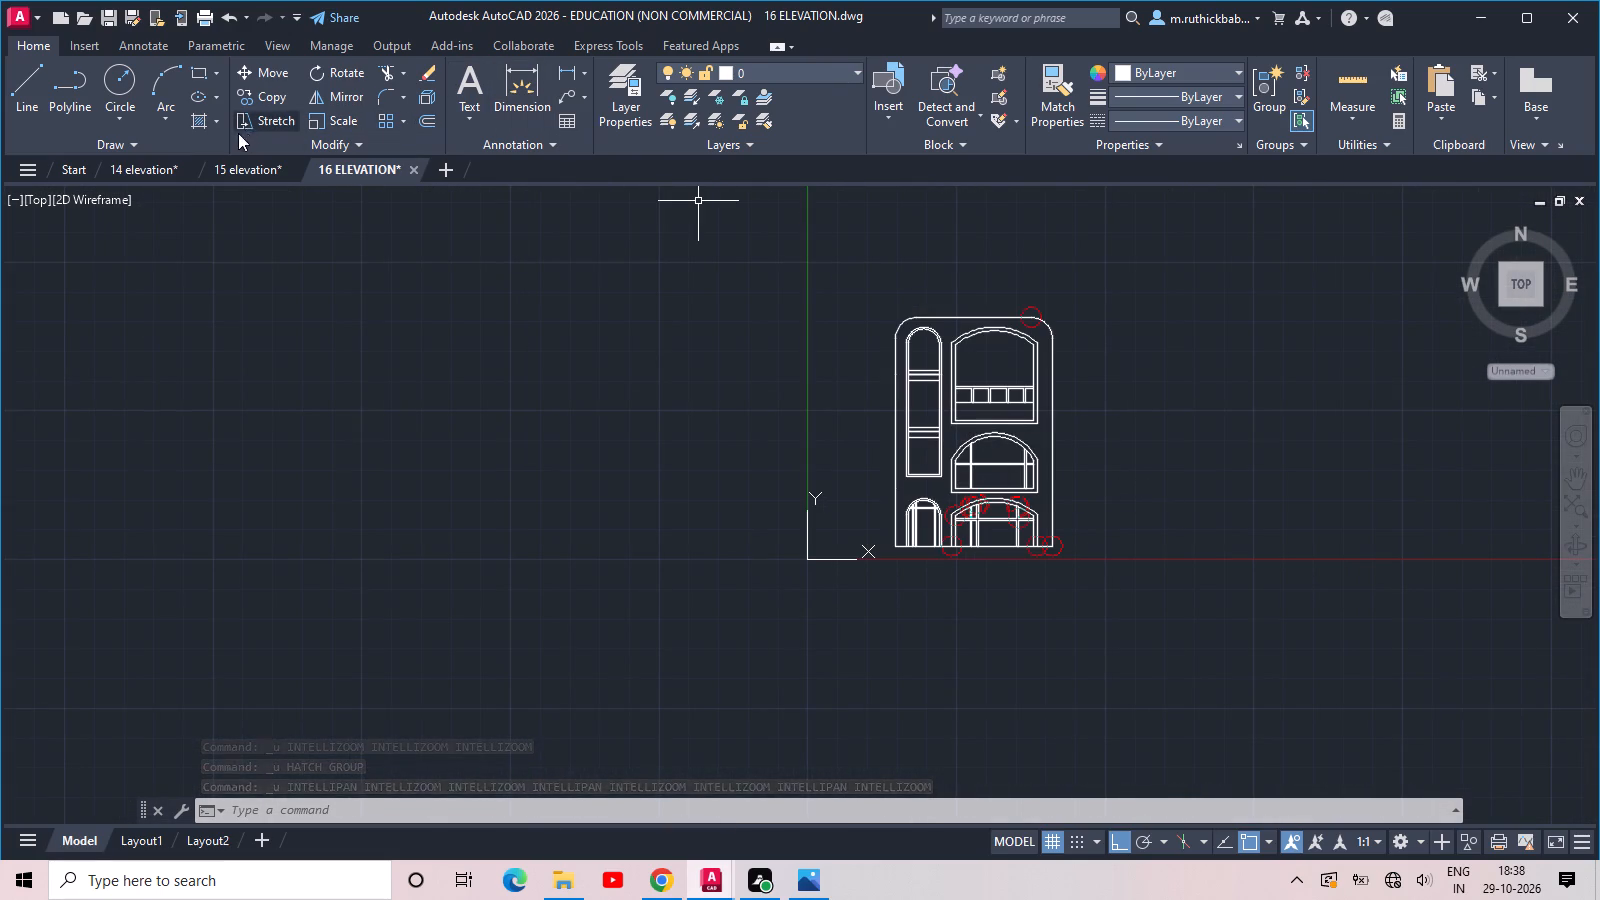
pyautogui.click(198, 122)
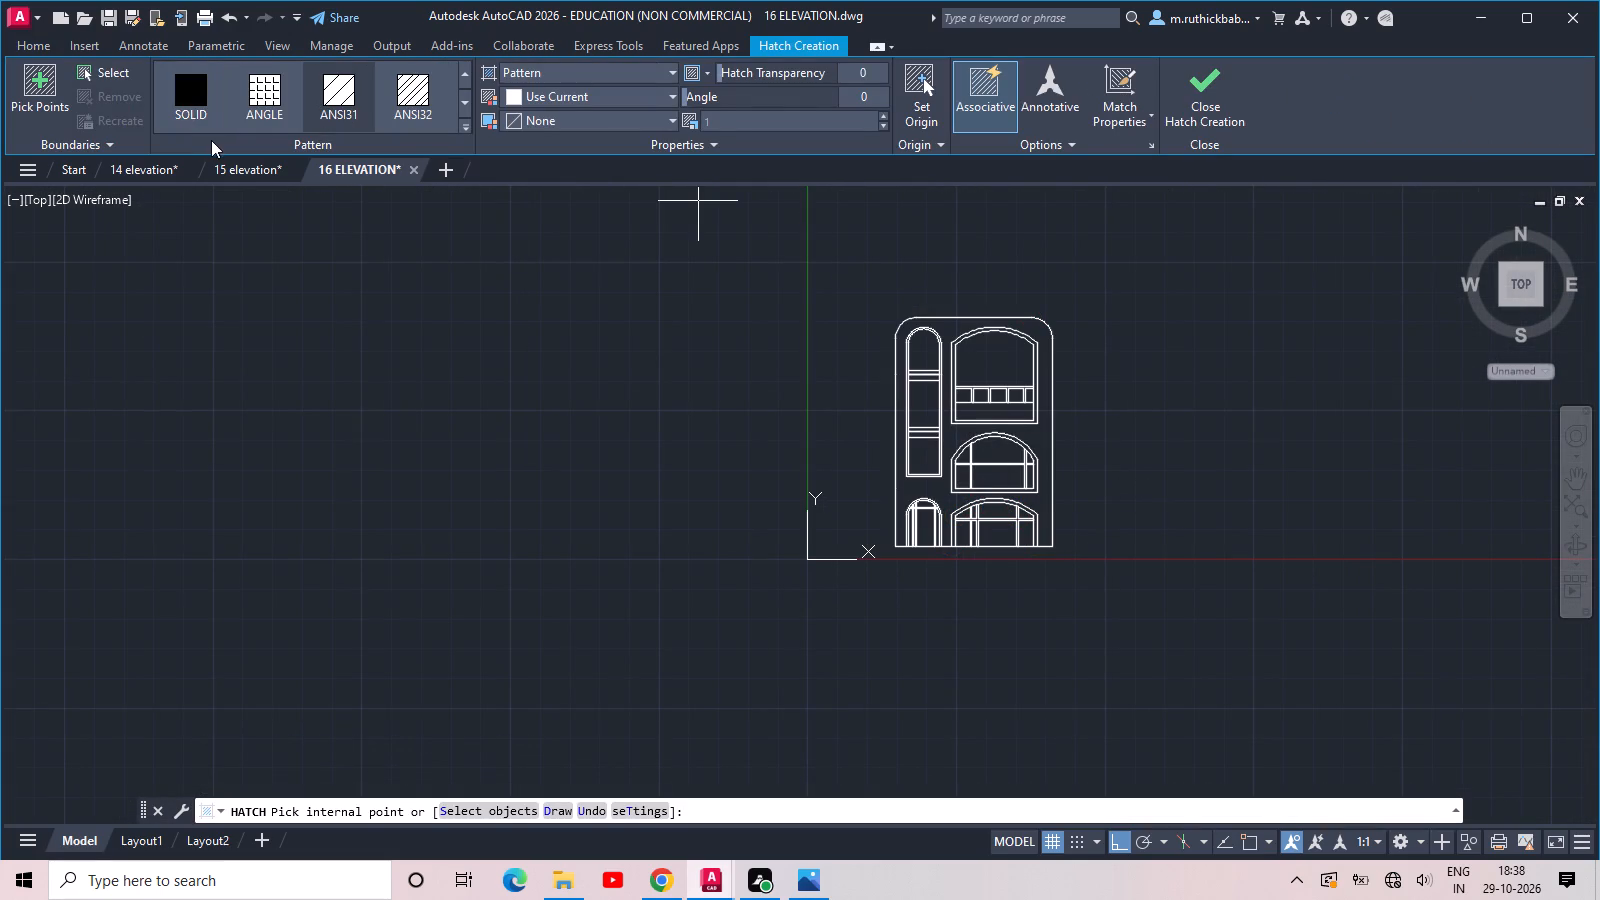
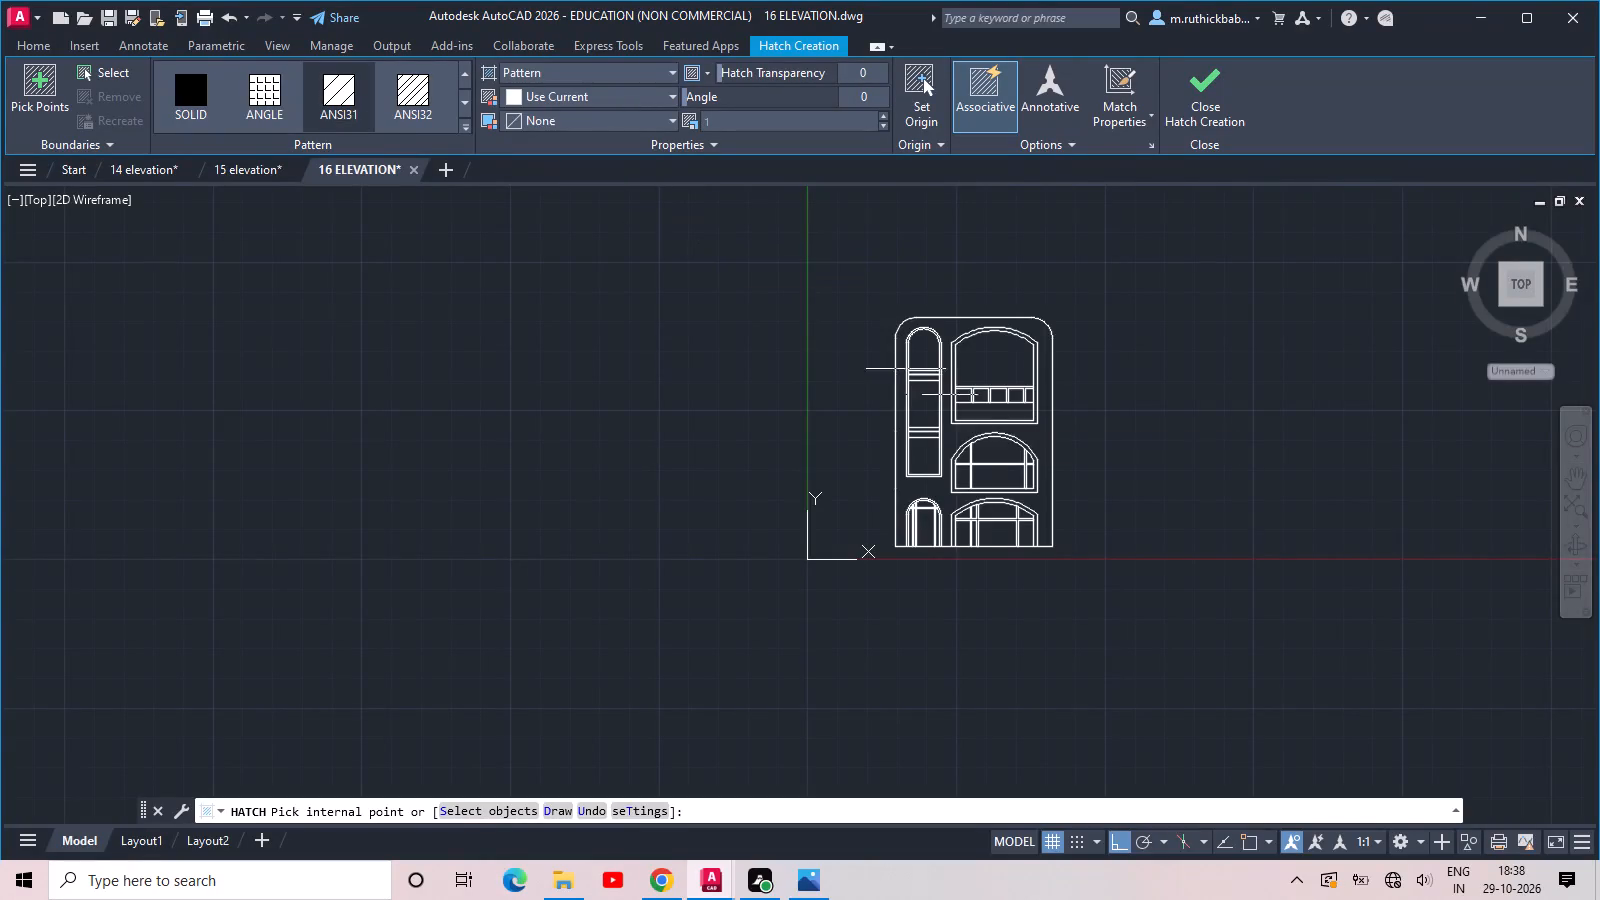
# Hatch the frame bands of the upper, middle and lower wide arched openings with ANSI31 at scale 100.
pyautogui.scroll(1, 1003, 452)
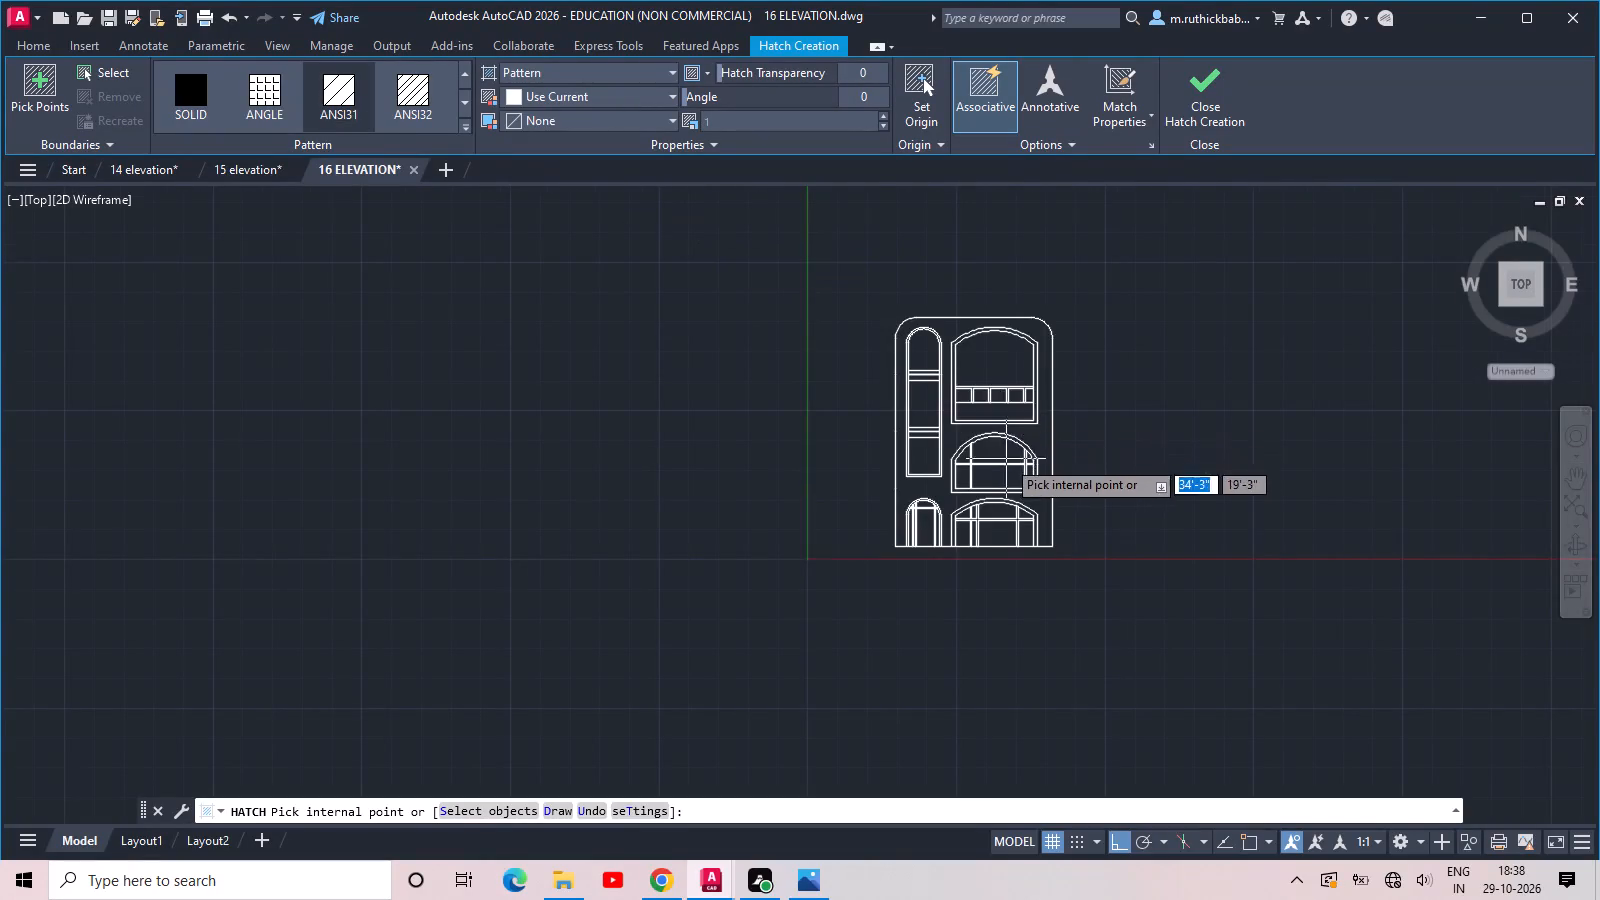
pyautogui.scroll(1, 1007, 460)
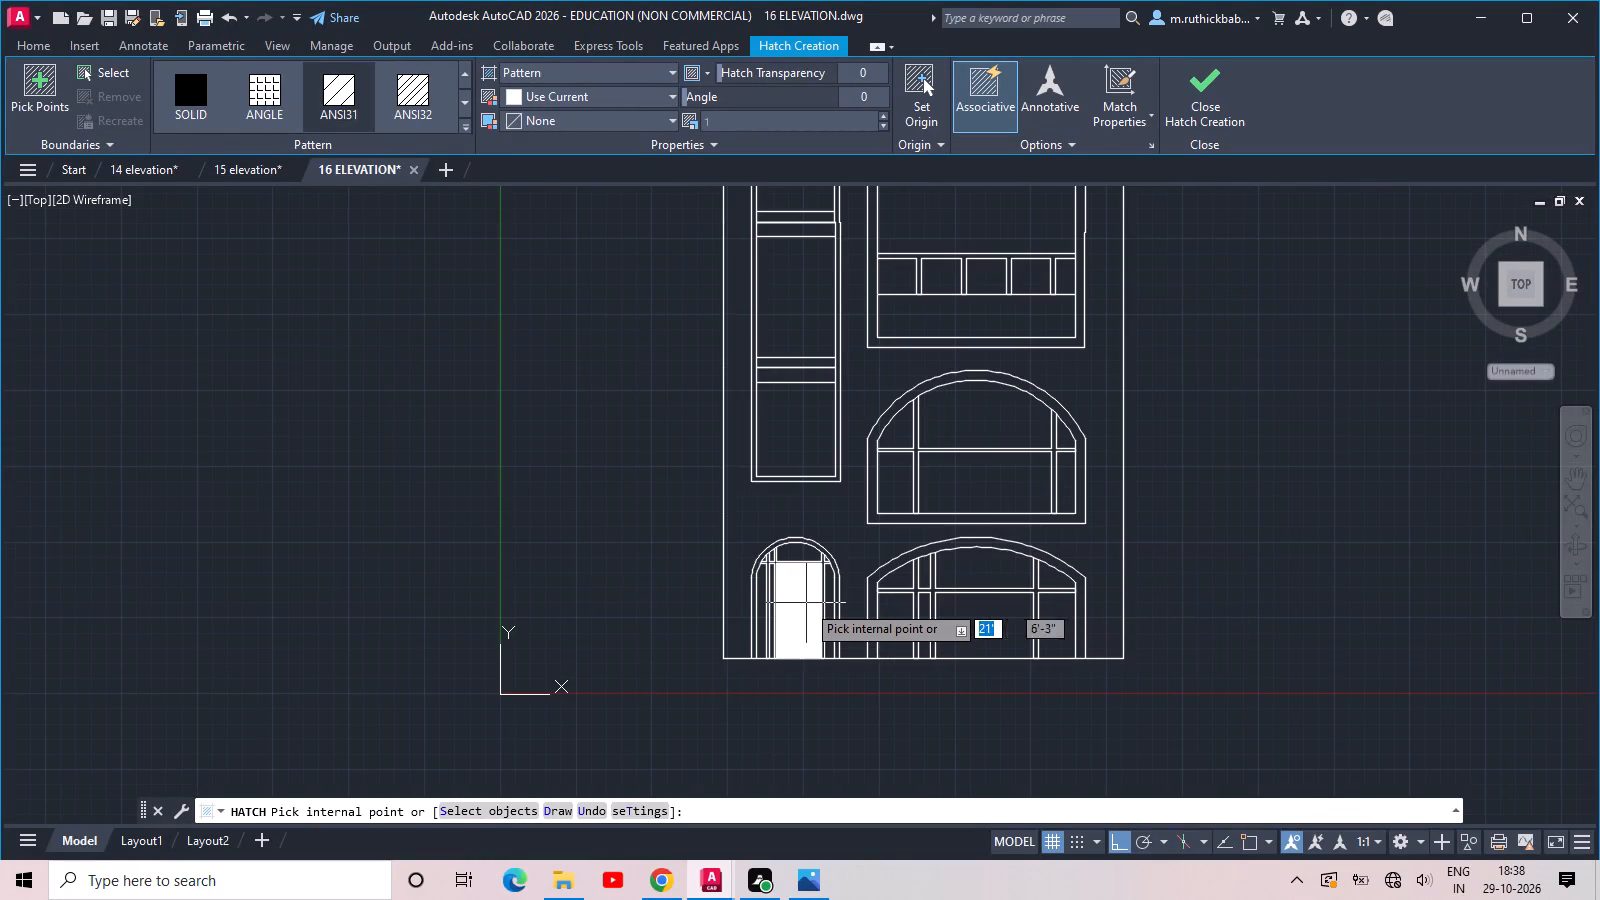
pyautogui.click(720, 119)
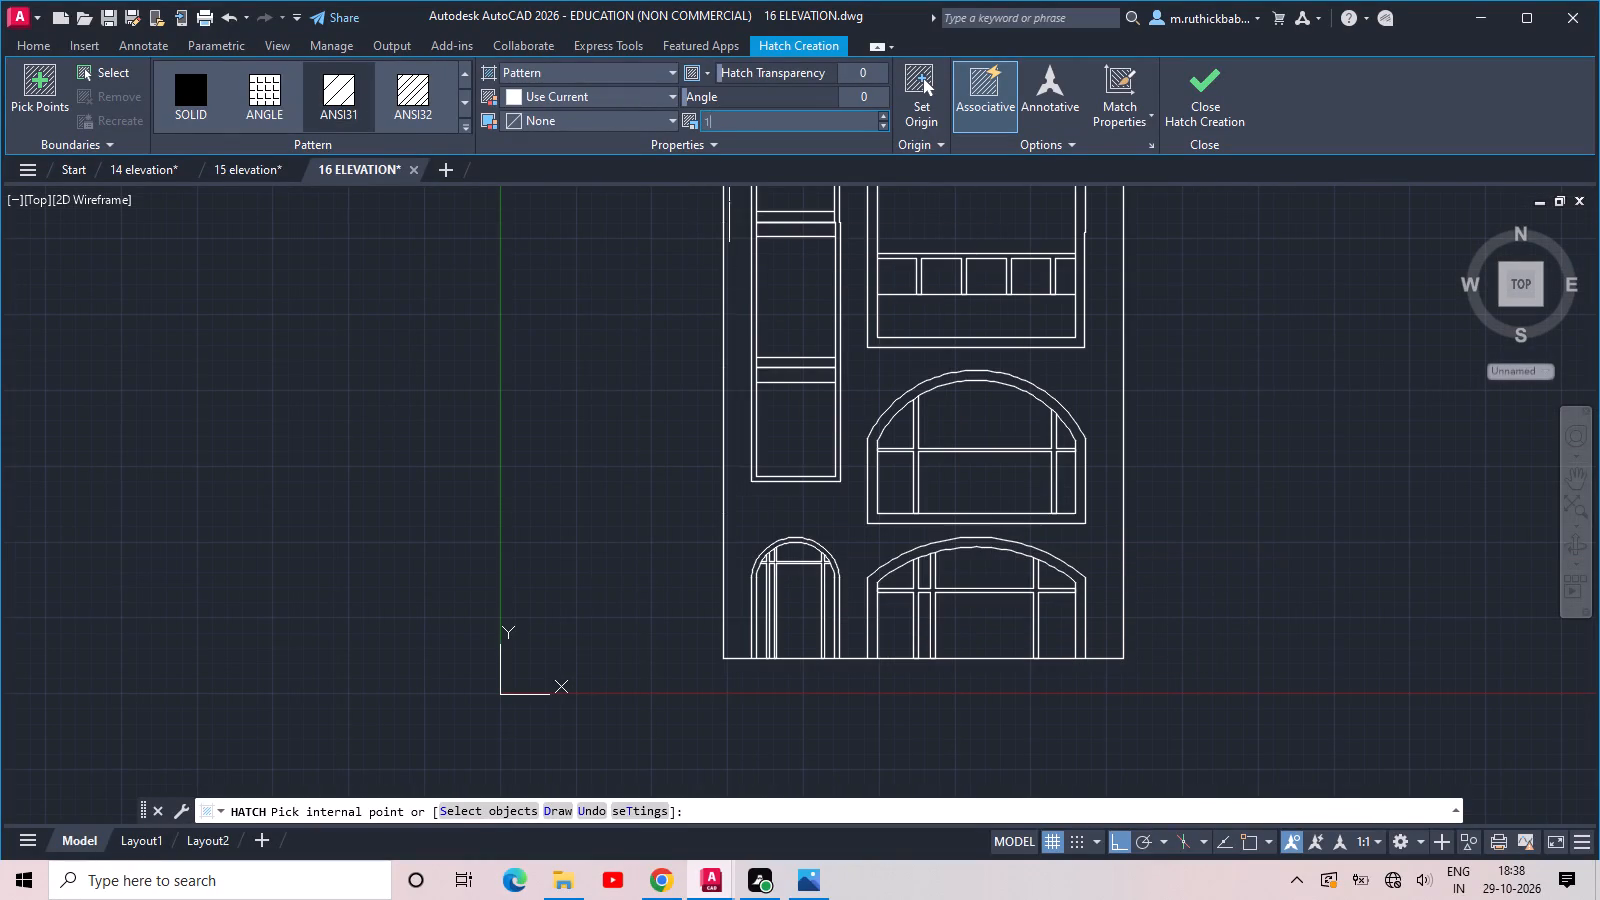
pyautogui.write('00')
pyautogui.press('BackSpace')
pyautogui.press('BackSpace')
pyautogui.write('100')
pyautogui.press('Return')
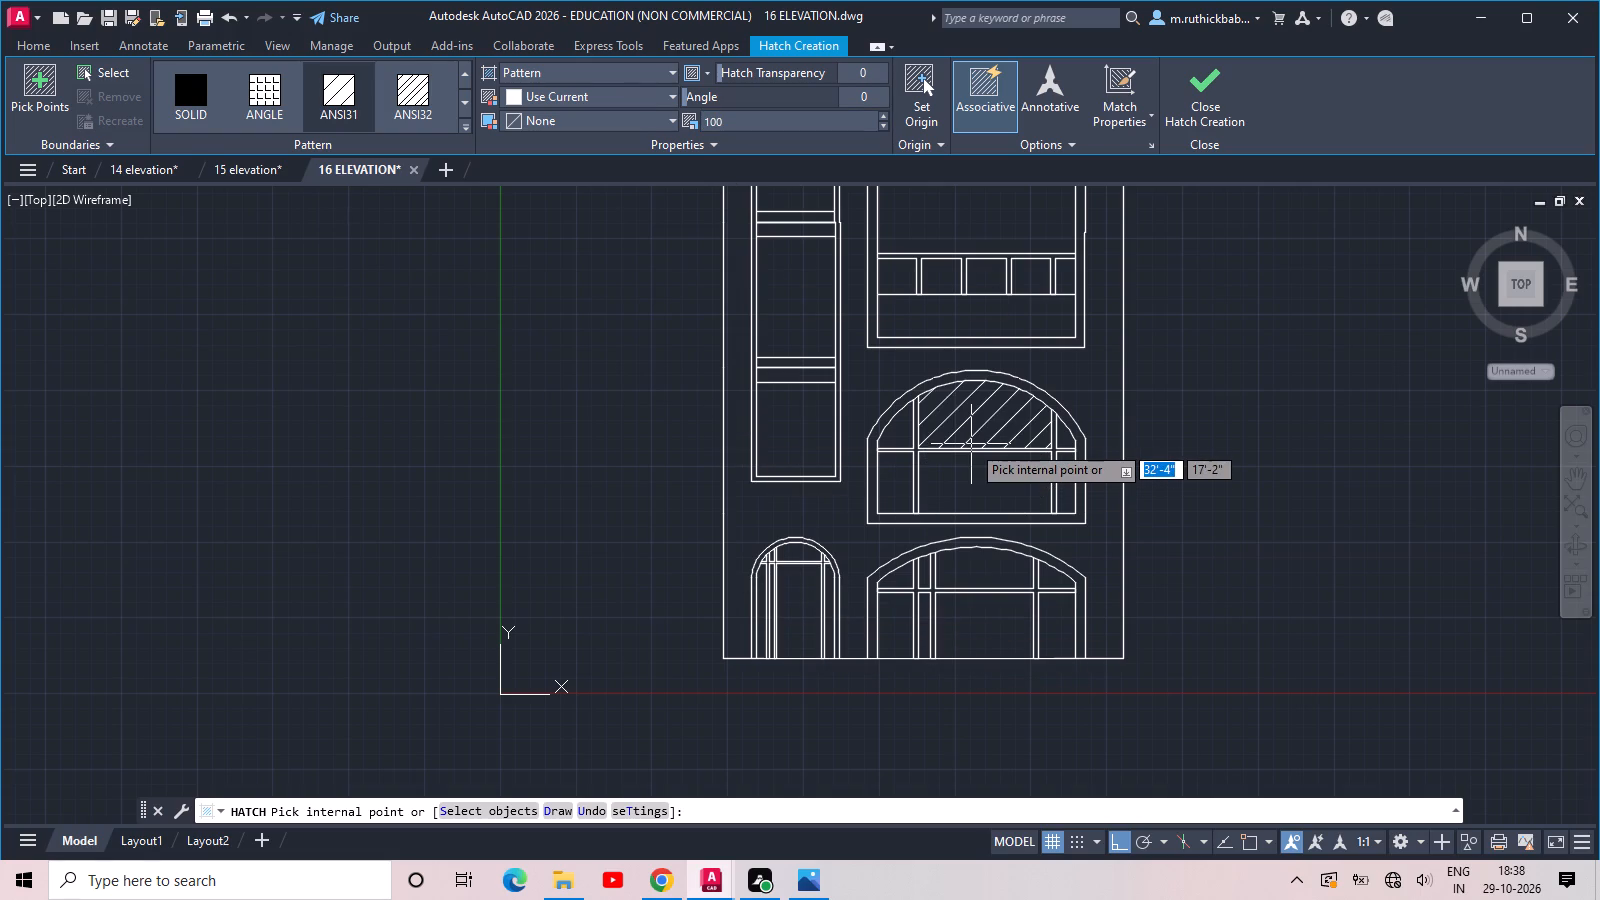
pyautogui.scroll(2, 971, 444)
pyautogui.scroll(-2, 971, 444)
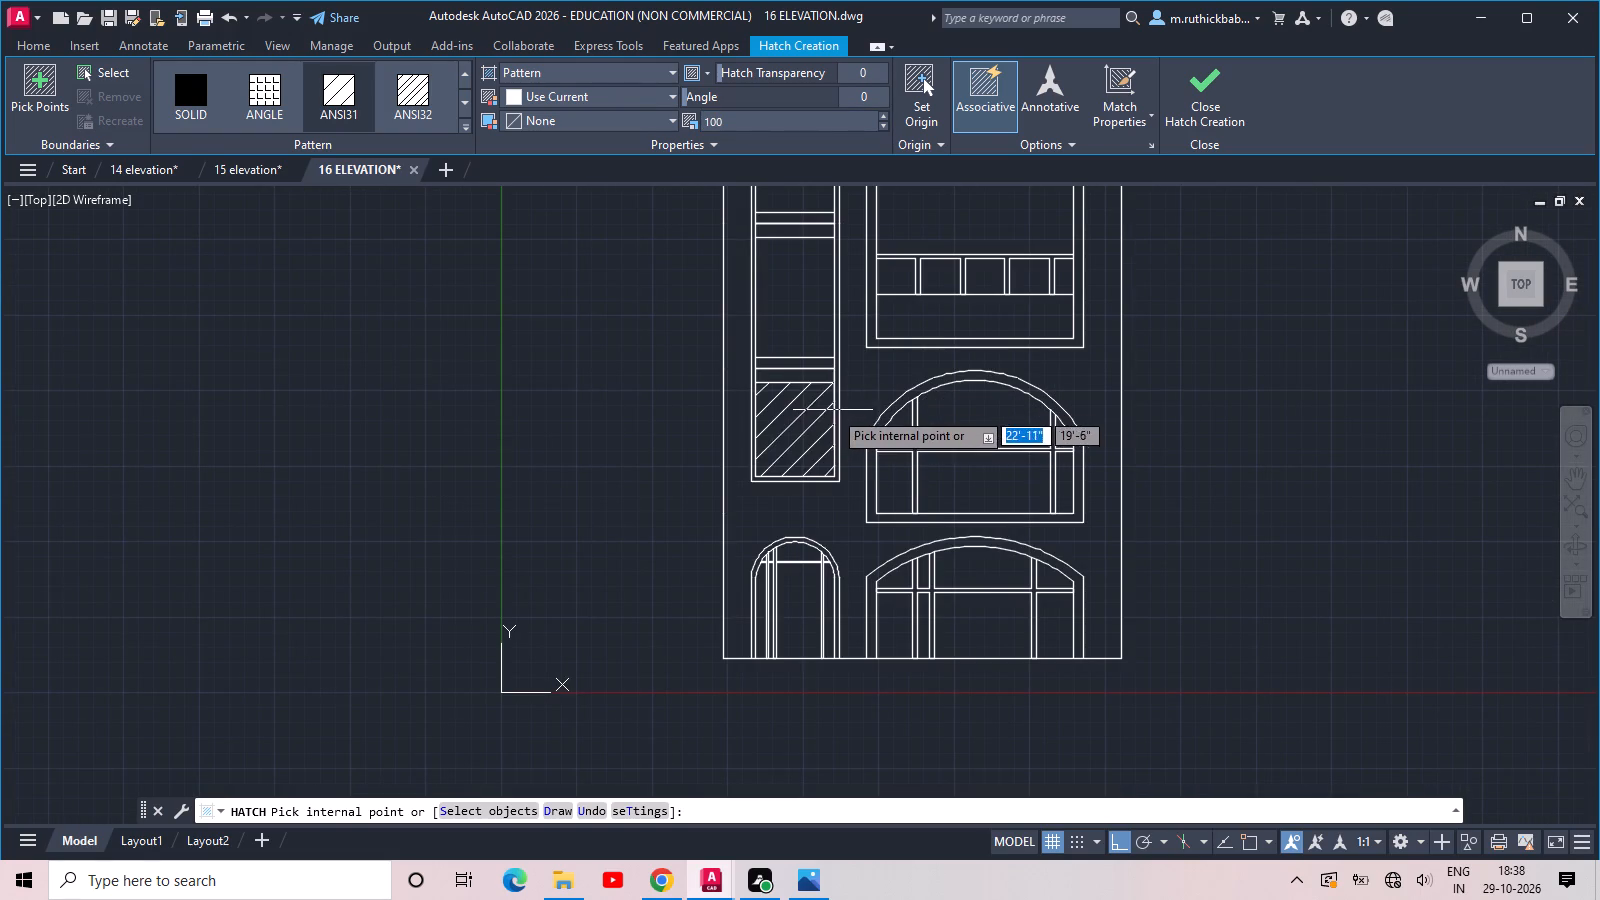
pyautogui.click(879, 344)
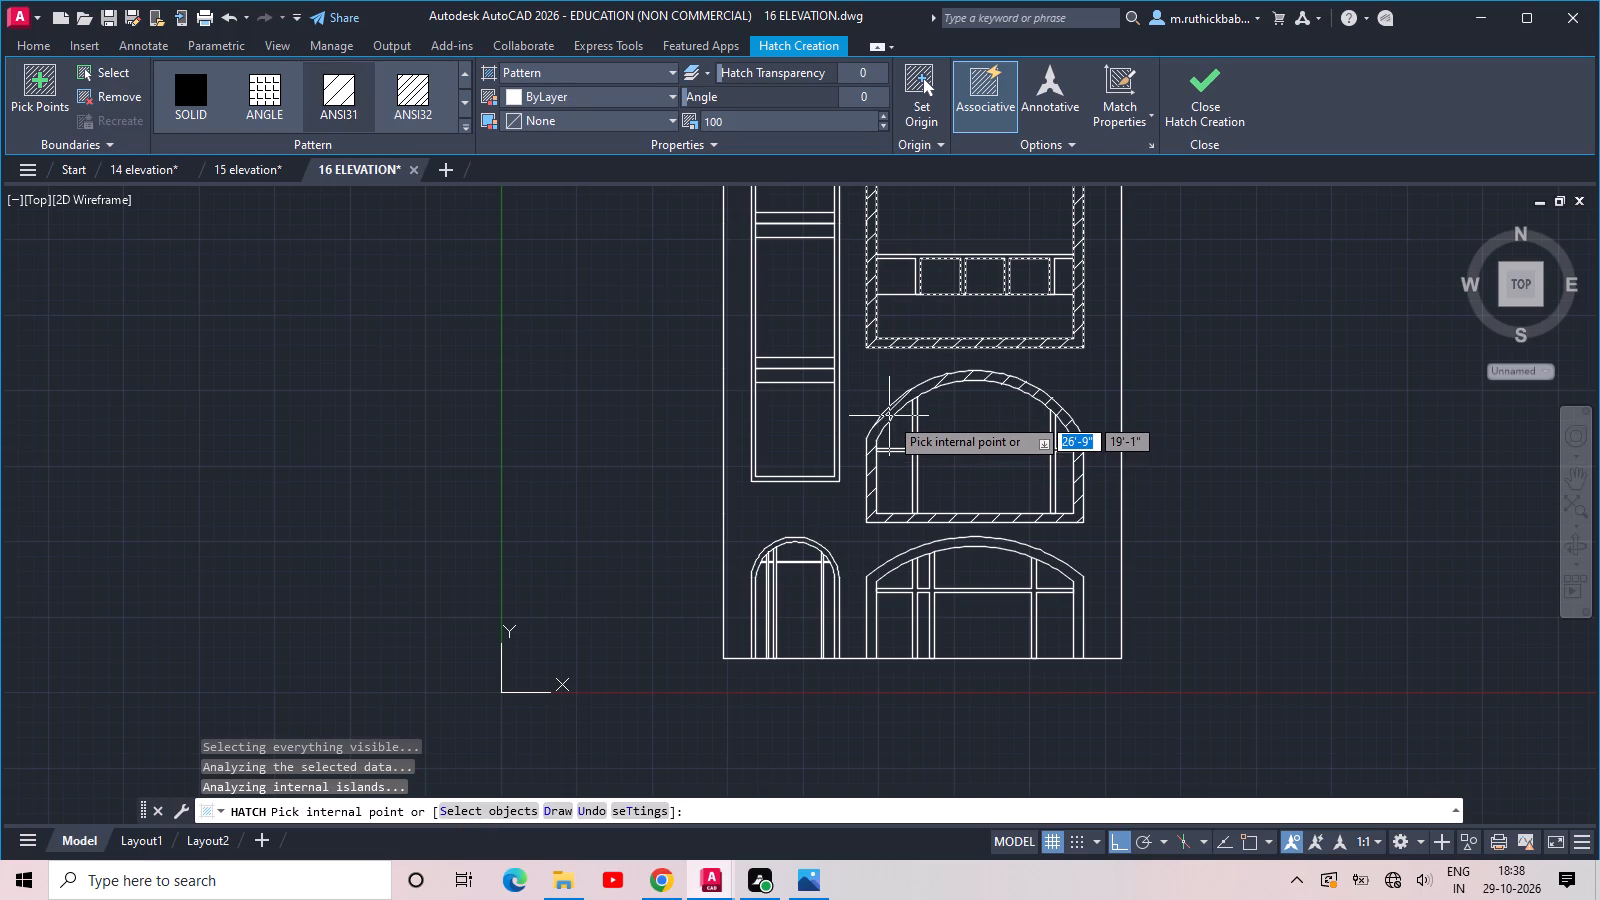
pyautogui.scroll(2, 889, 416)
pyautogui.click(889, 416)
pyautogui.scroll(-3, 889, 416)
pyautogui.scroll(3, 939, 492)
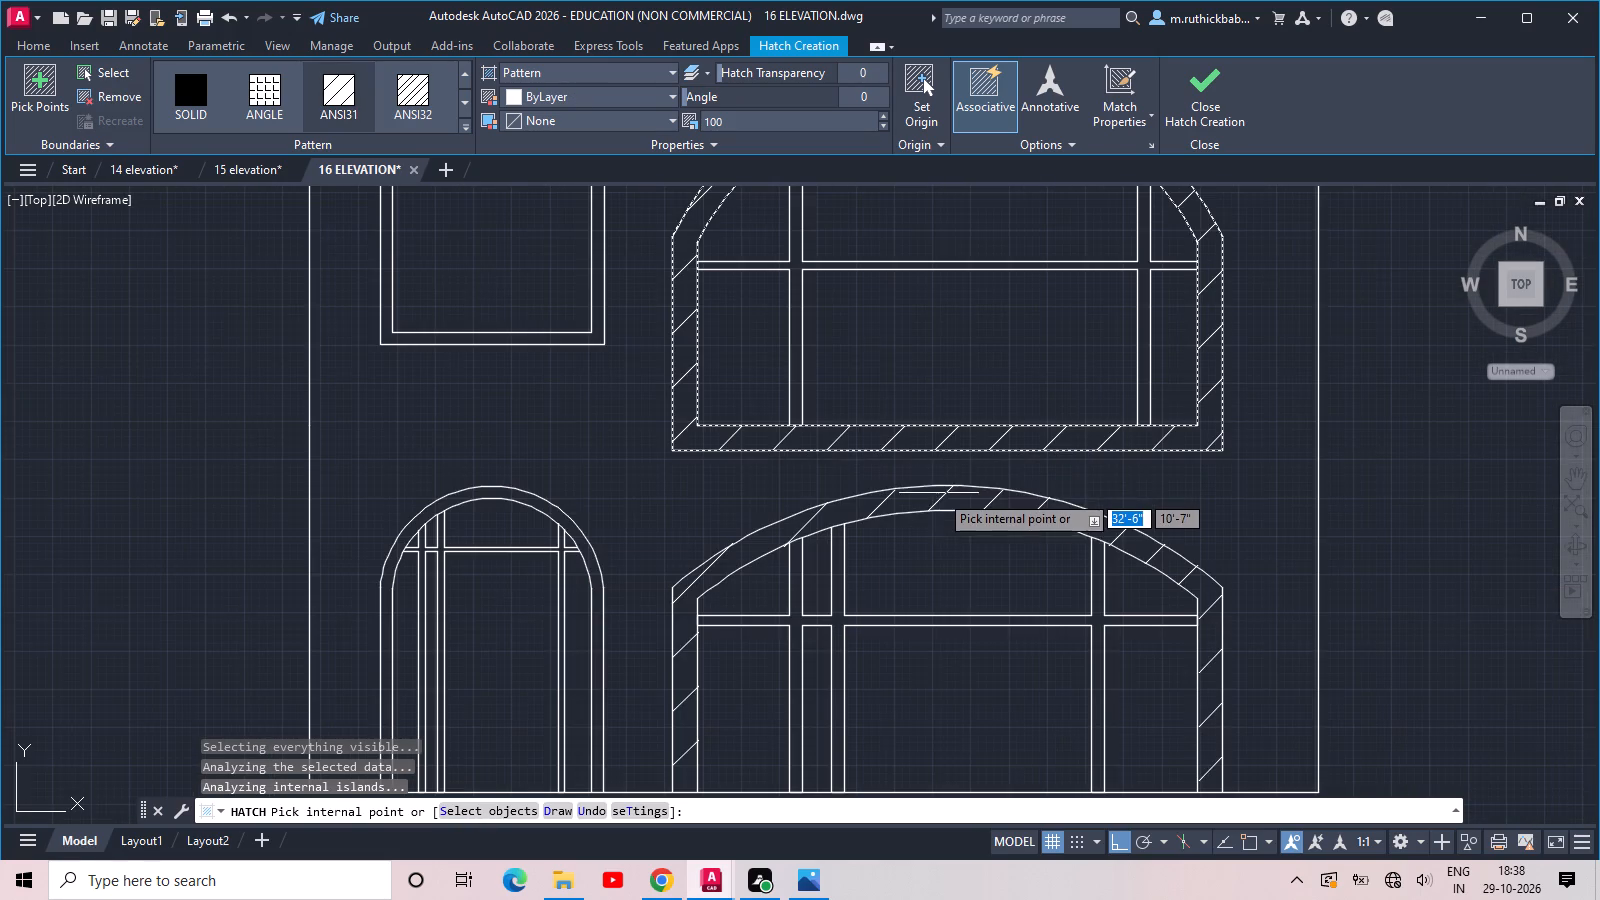
pyautogui.click(937, 497)
pyautogui.scroll(-3, 937, 497)
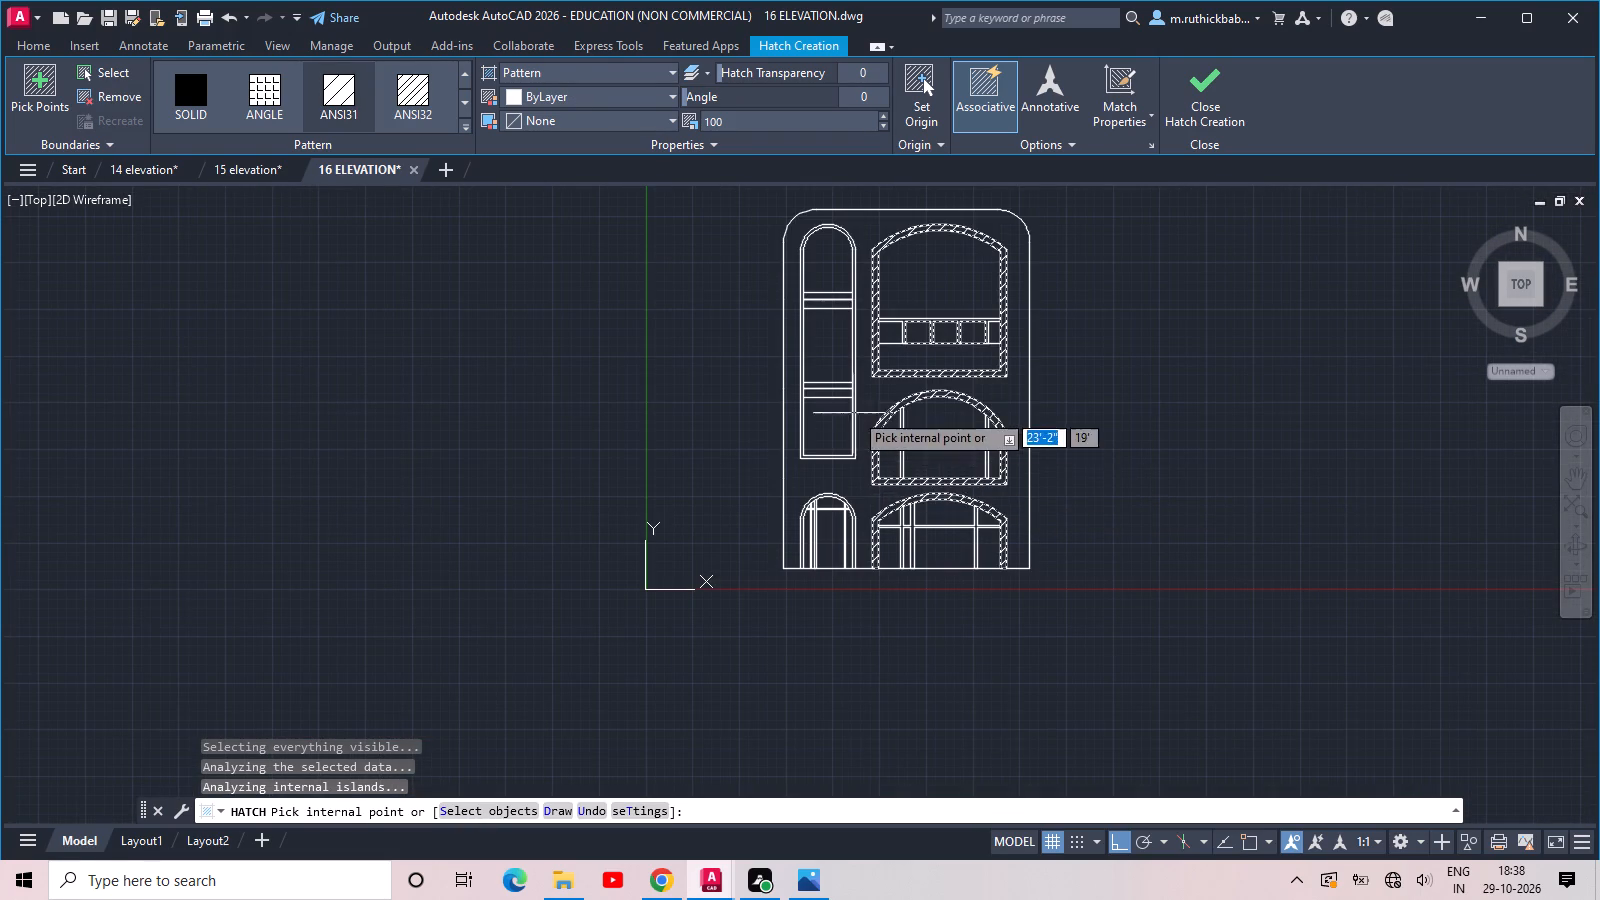
pyautogui.scroll(1, 855, 447)
pyautogui.press('Return')
# Hatch the panel below the balusters in the upper wide opening with AR-B816 brick at scale 1.
pyautogui.press('Return')
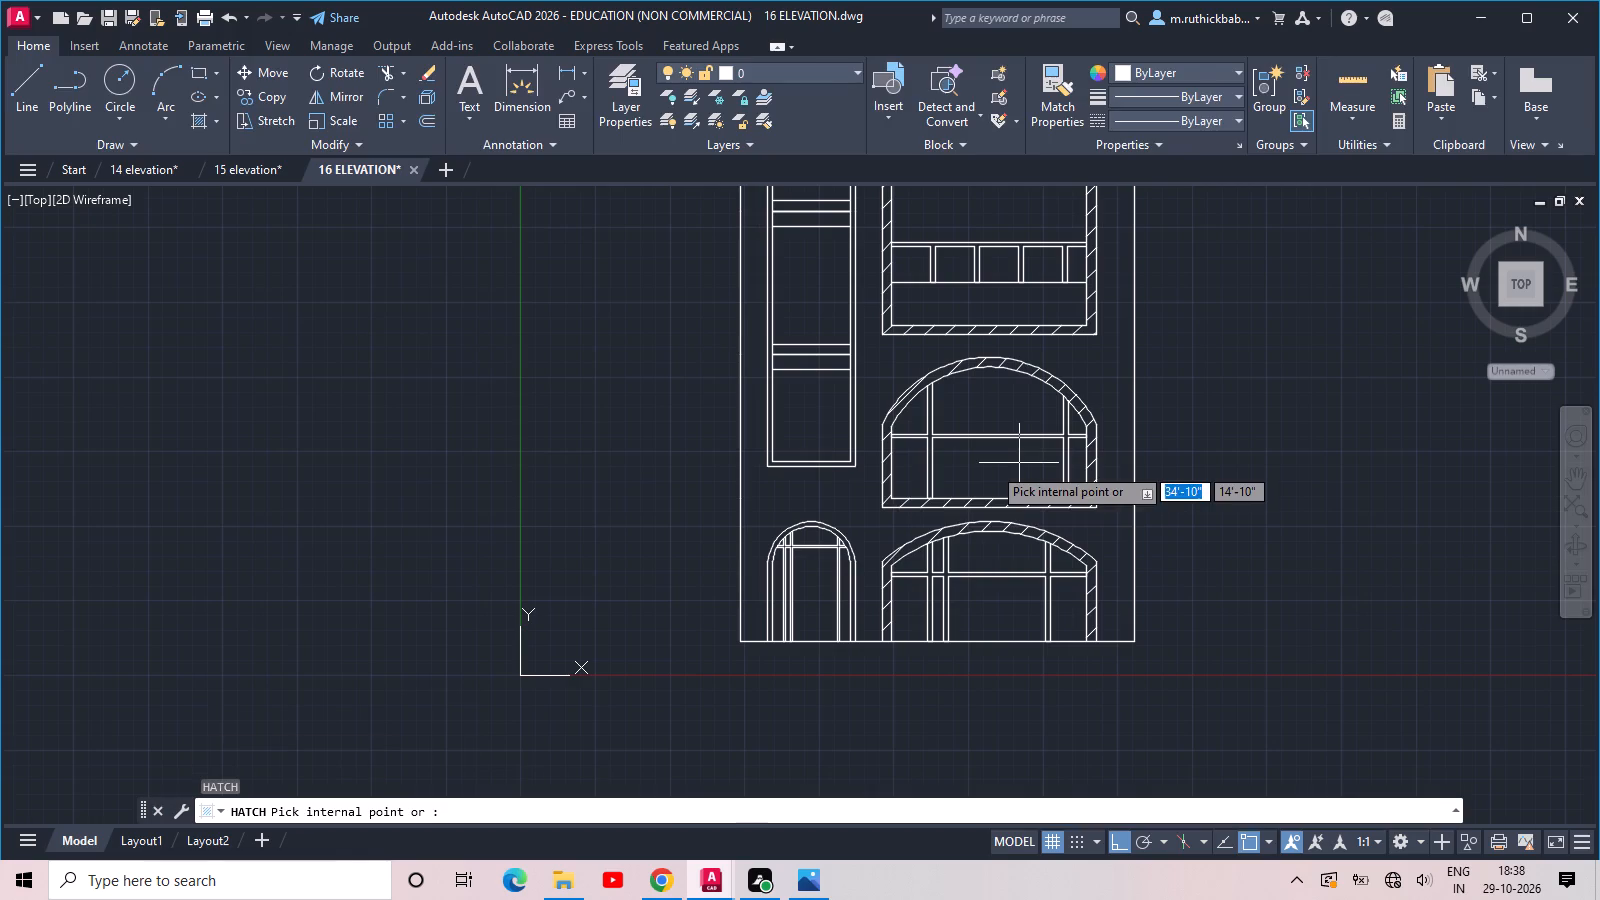
pyautogui.scroll(-2, 384, 90)
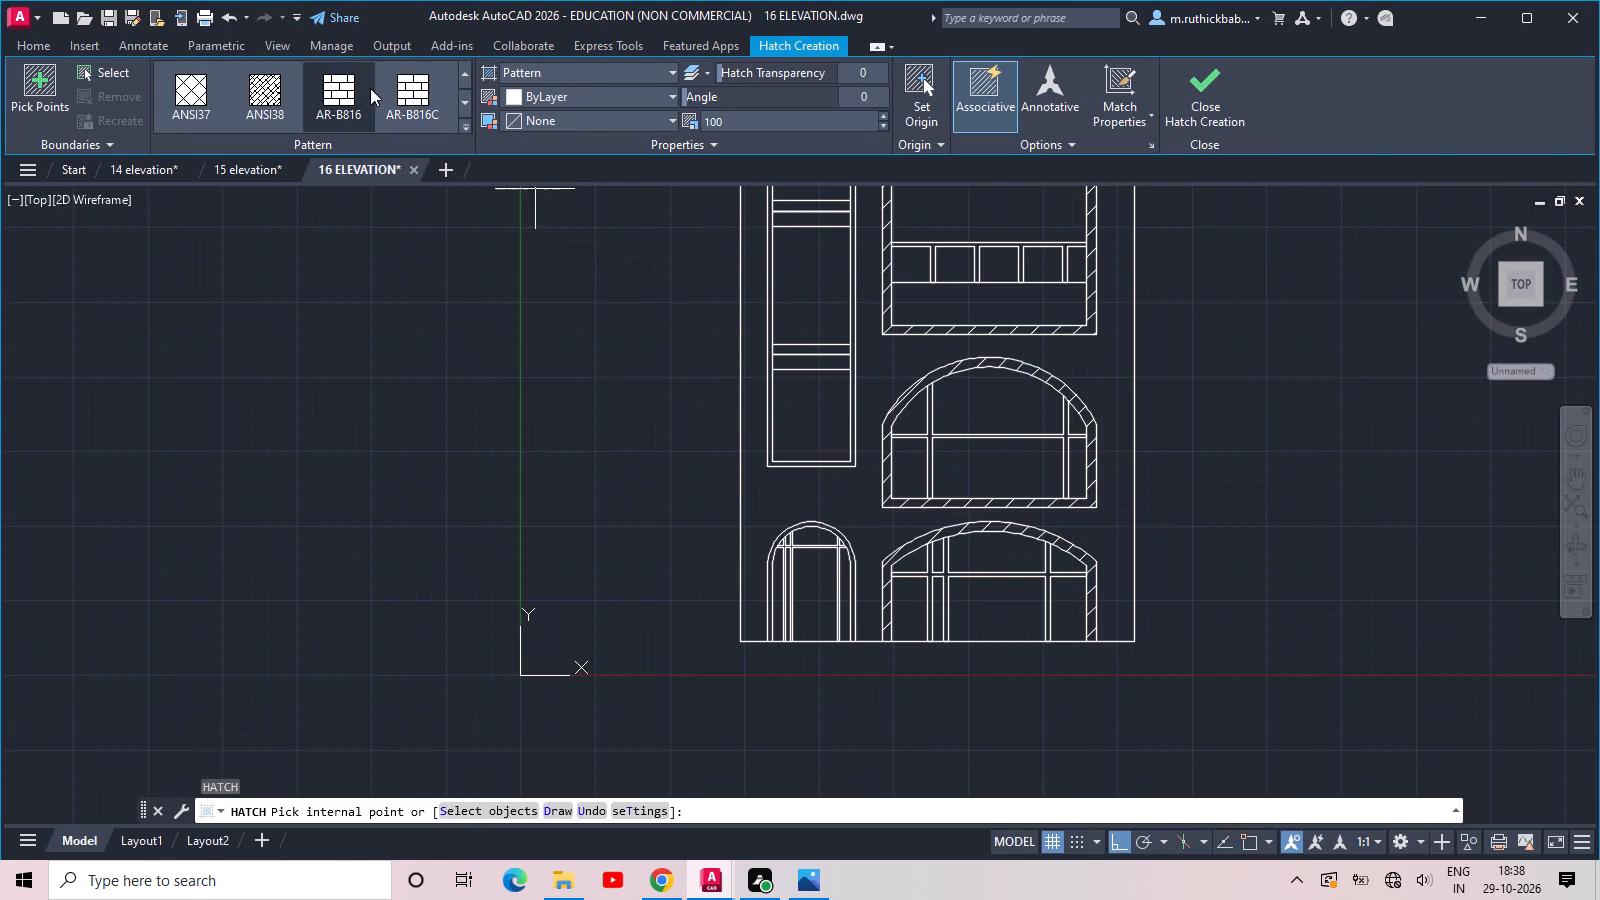
pyautogui.click(329, 86)
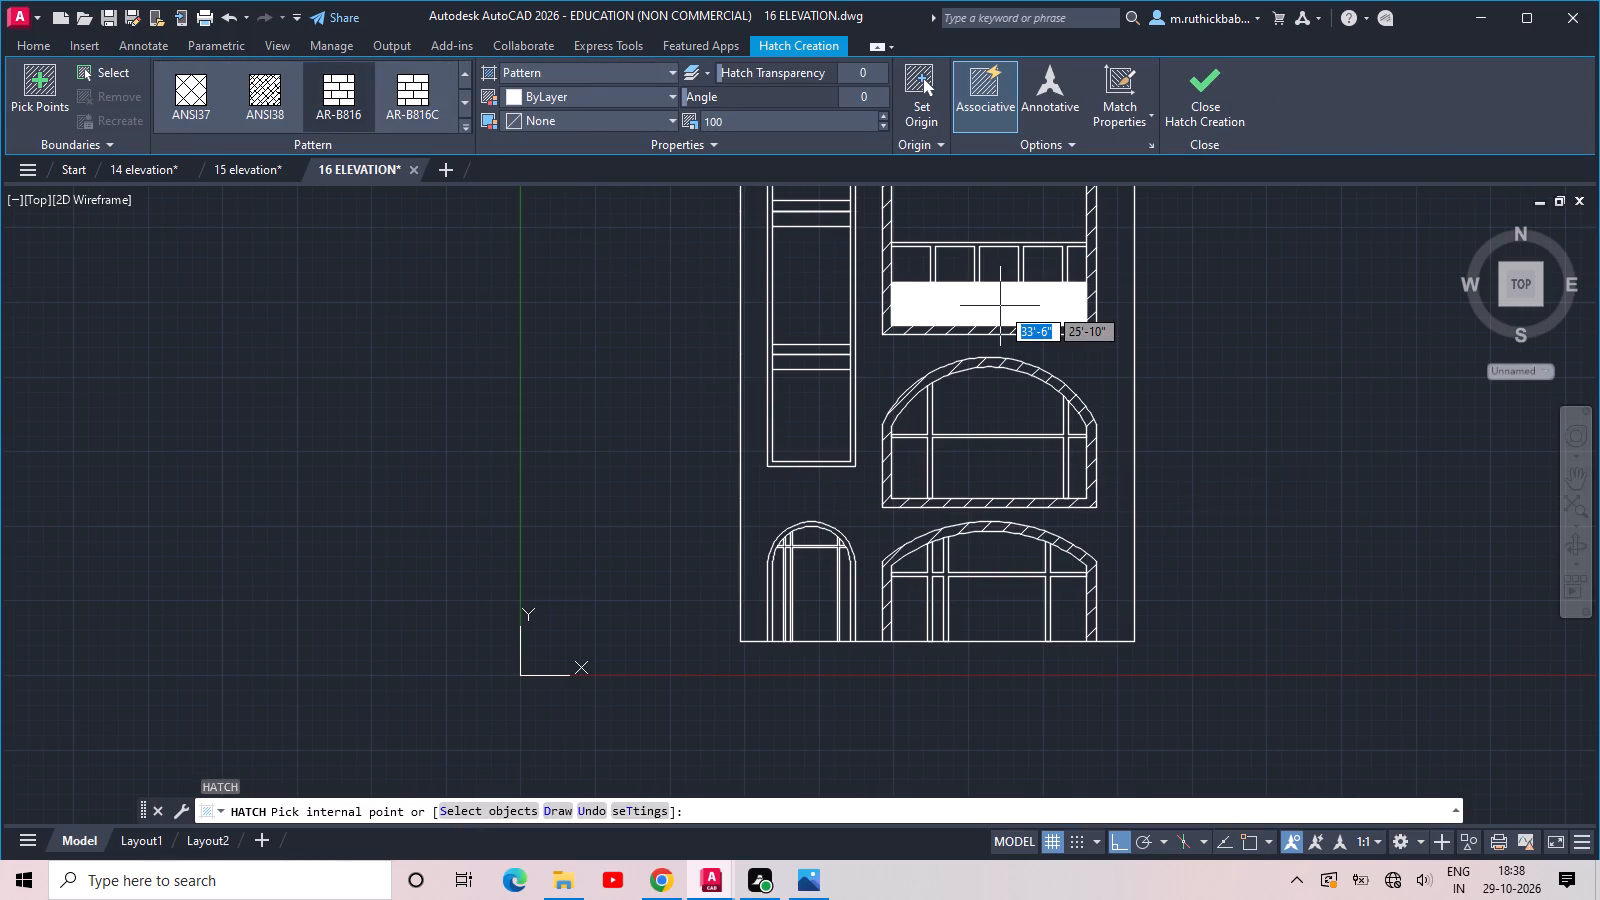
pyautogui.click(1000, 306)
pyautogui.click(739, 115)
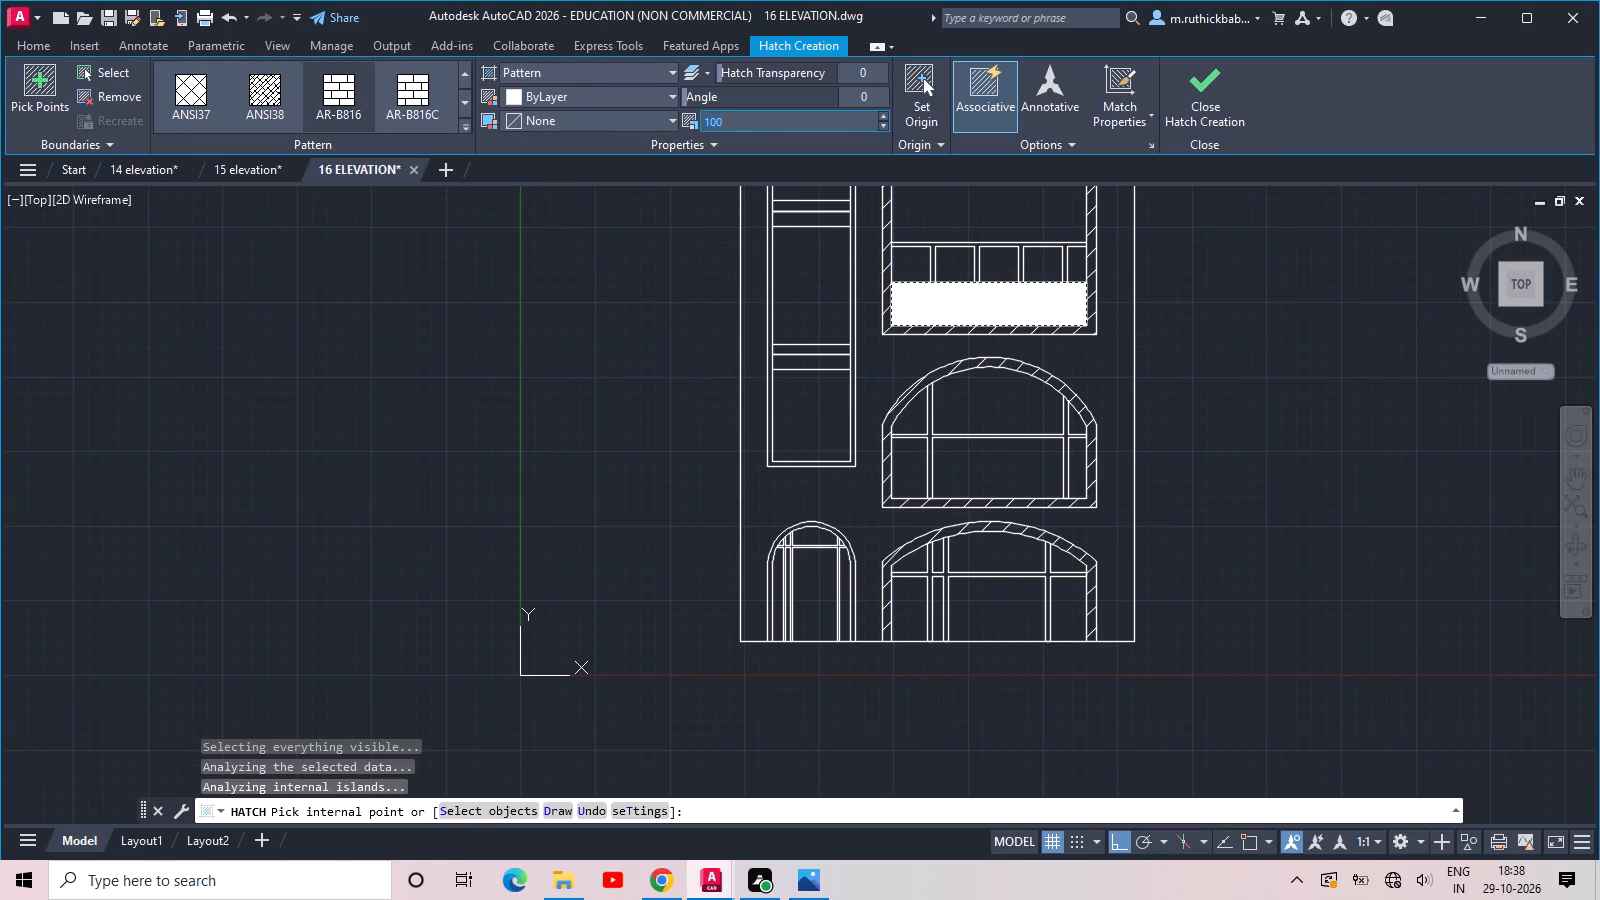
pyautogui.press('1')
pyautogui.press('Return')
pyautogui.press('Return')
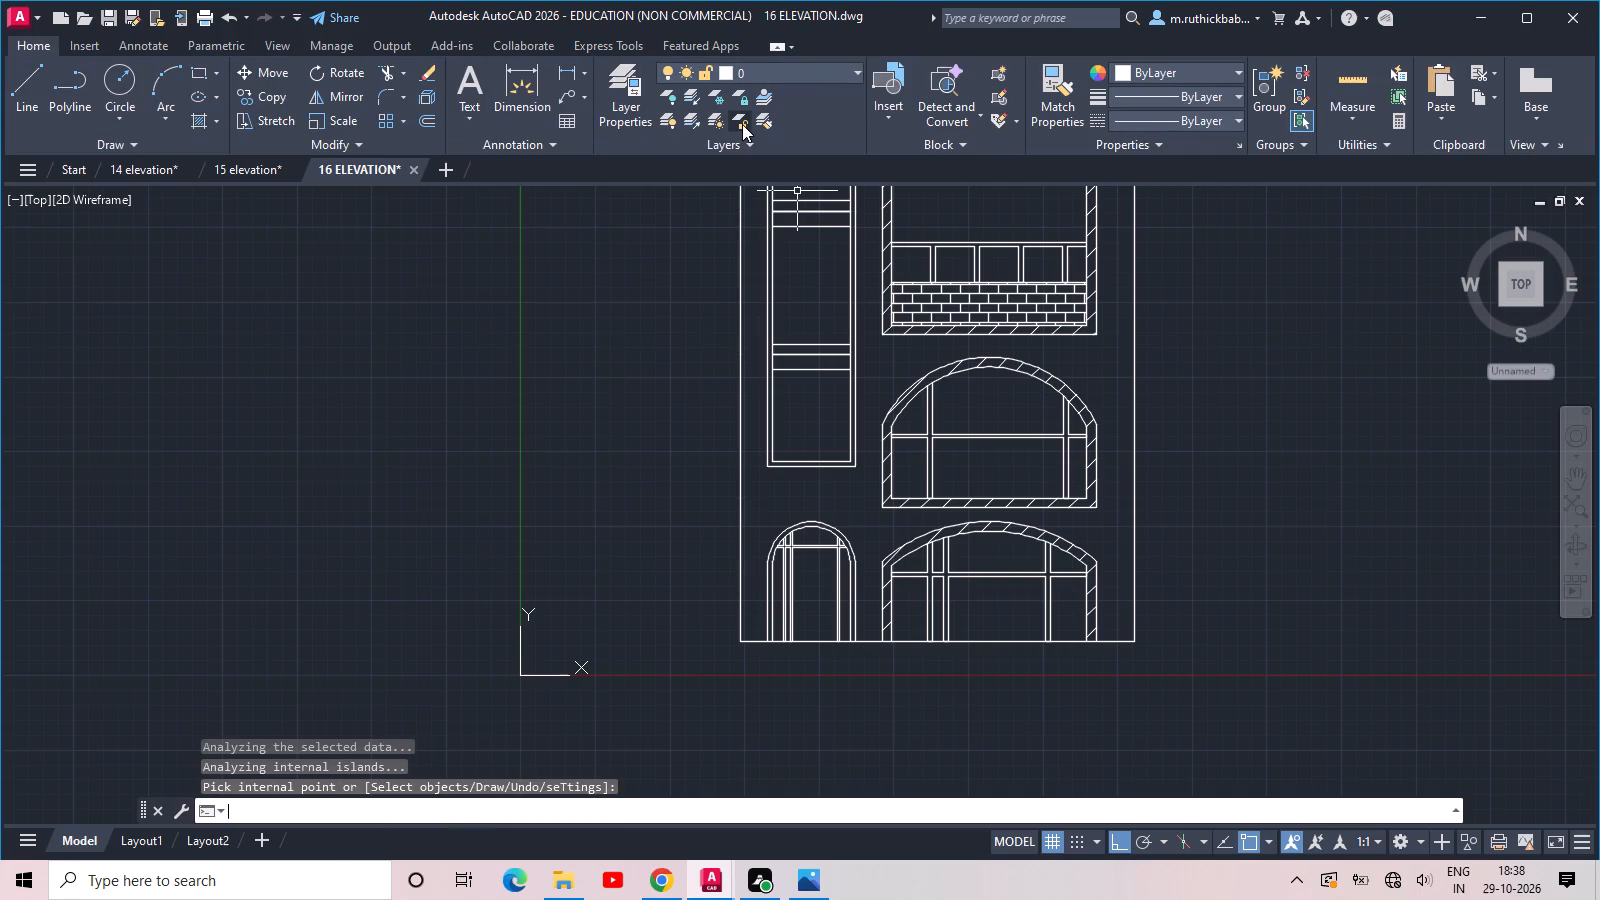
# Draw a rectangle about 12' wide and 1'-2" high hanging from the base line beneath the lower wide opening.
pyautogui.scroll(-1, 750, 143)
pyautogui.scroll(-2, 911, 286)
pyautogui.moveTo(925, 306); pyautogui.dragTo(887, 405, button='middle')
pyautogui.scroll(2, 897, 400)
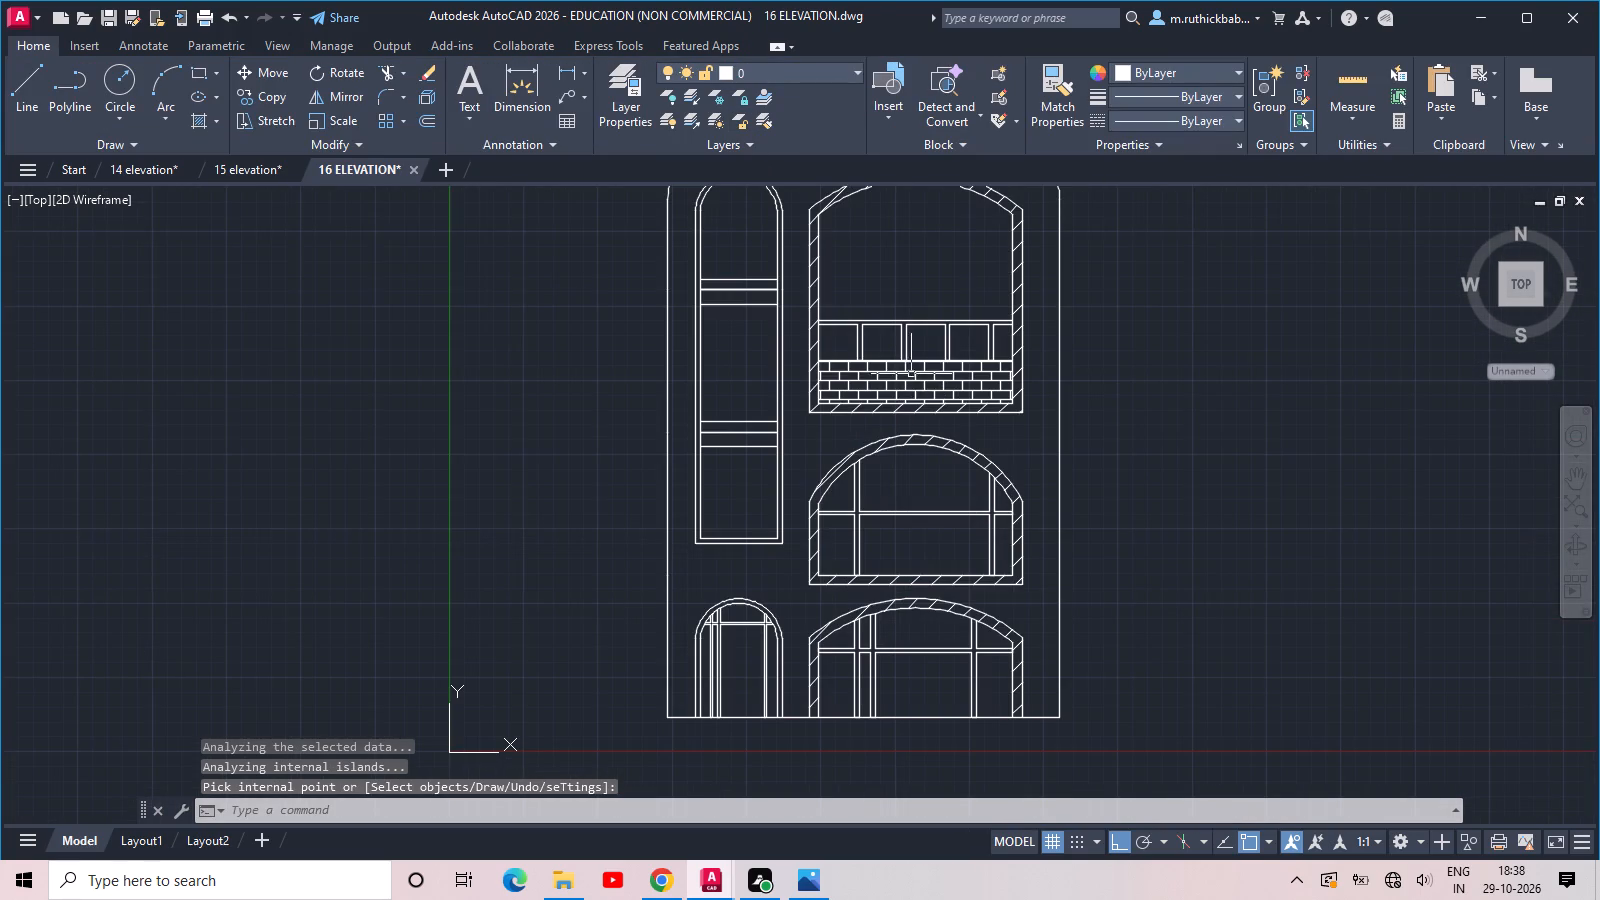
pyautogui.scroll(-2, 942, 337)
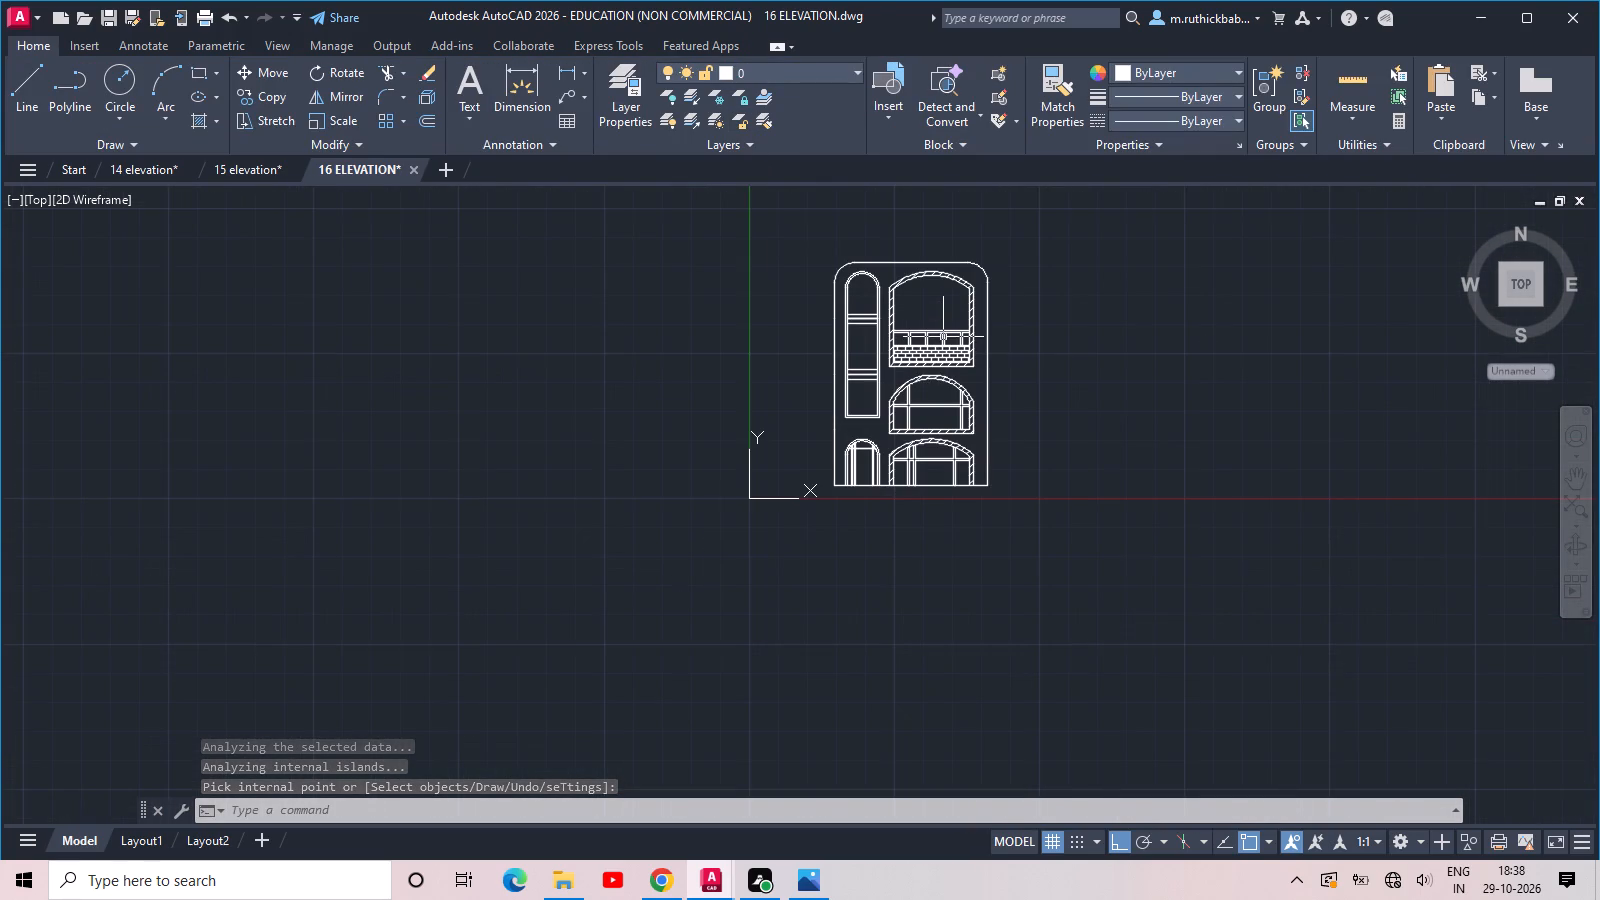
pyautogui.scroll(1, 923, 453)
pyautogui.scroll(1, 830, 522)
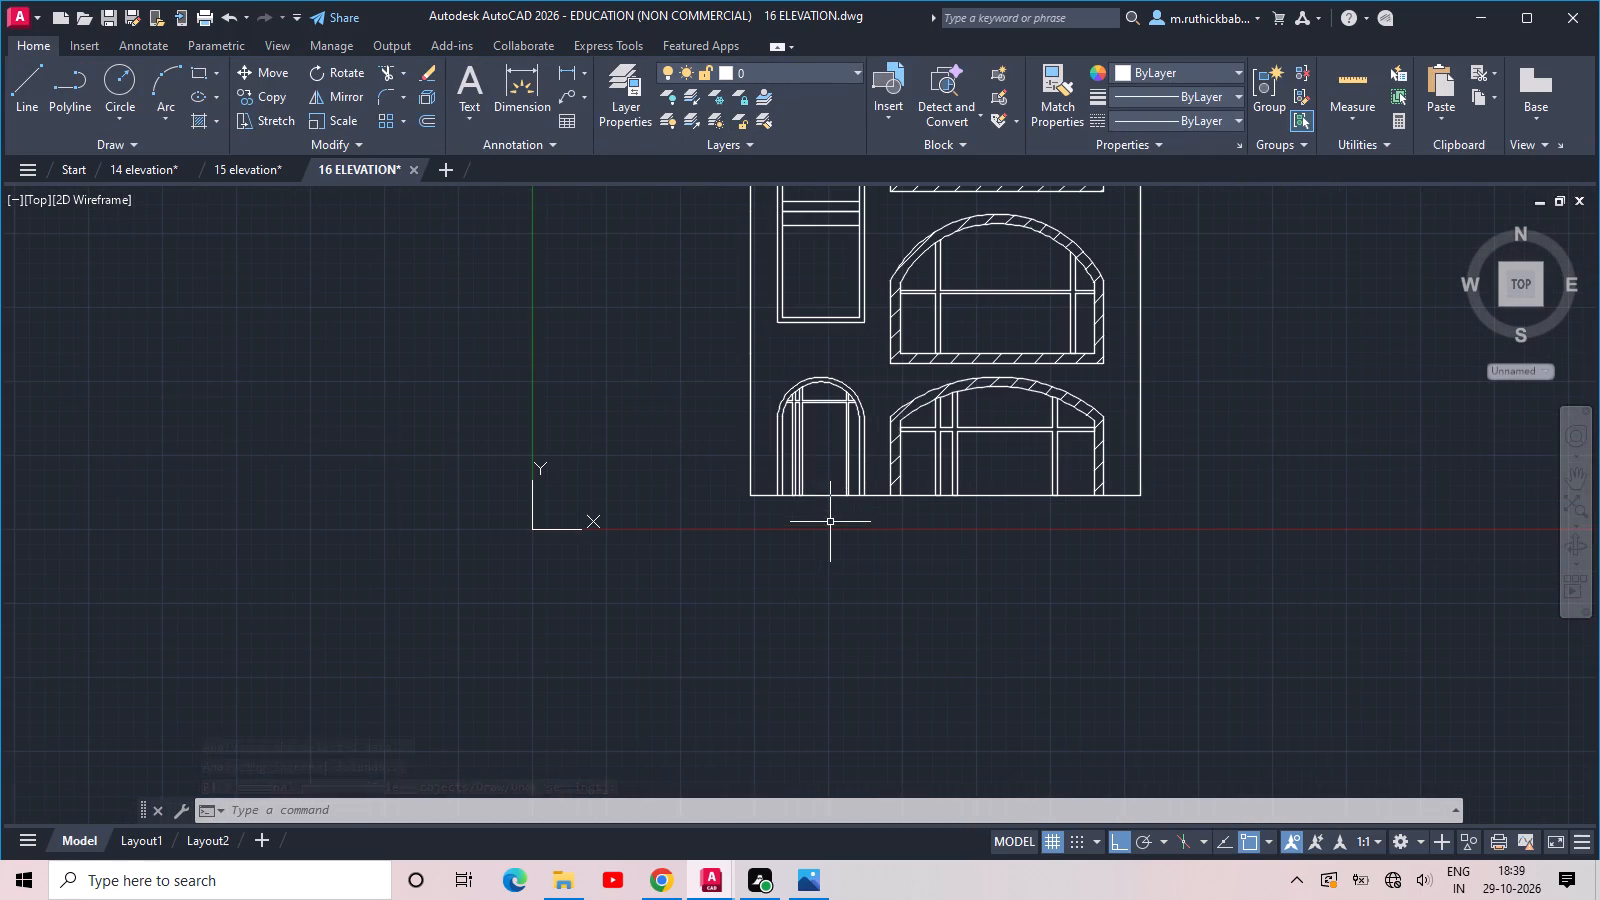
pyautogui.press('r')
pyautogui.press('e')
pyautogui.press('c')
pyautogui.press('space')
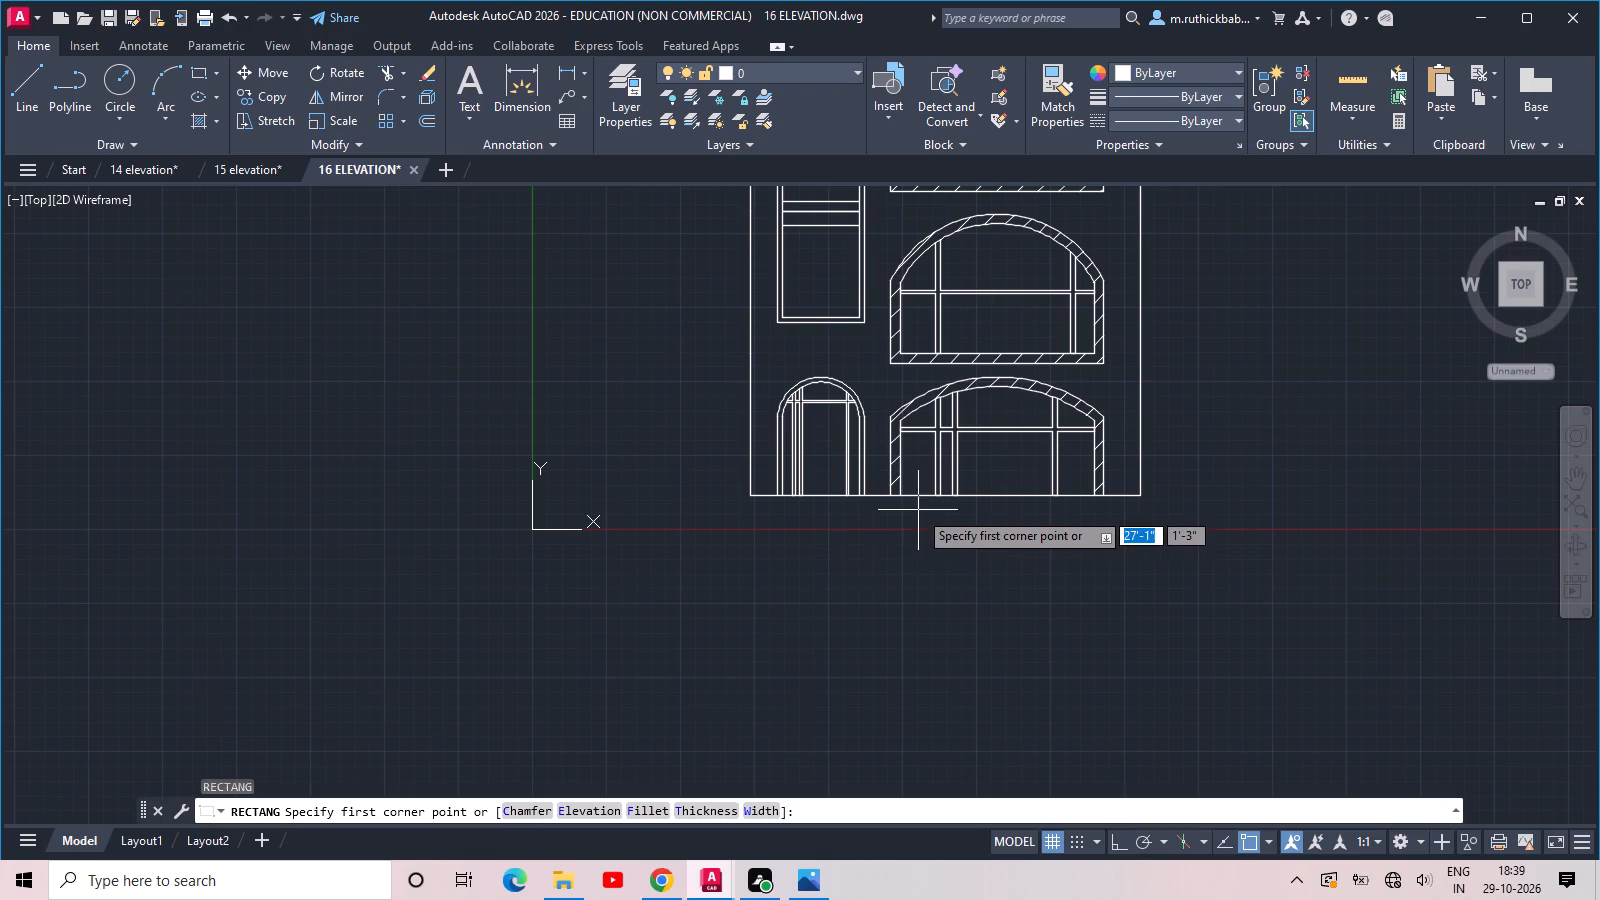
pyautogui.scroll(3, 918, 510)
pyautogui.click(892, 461)
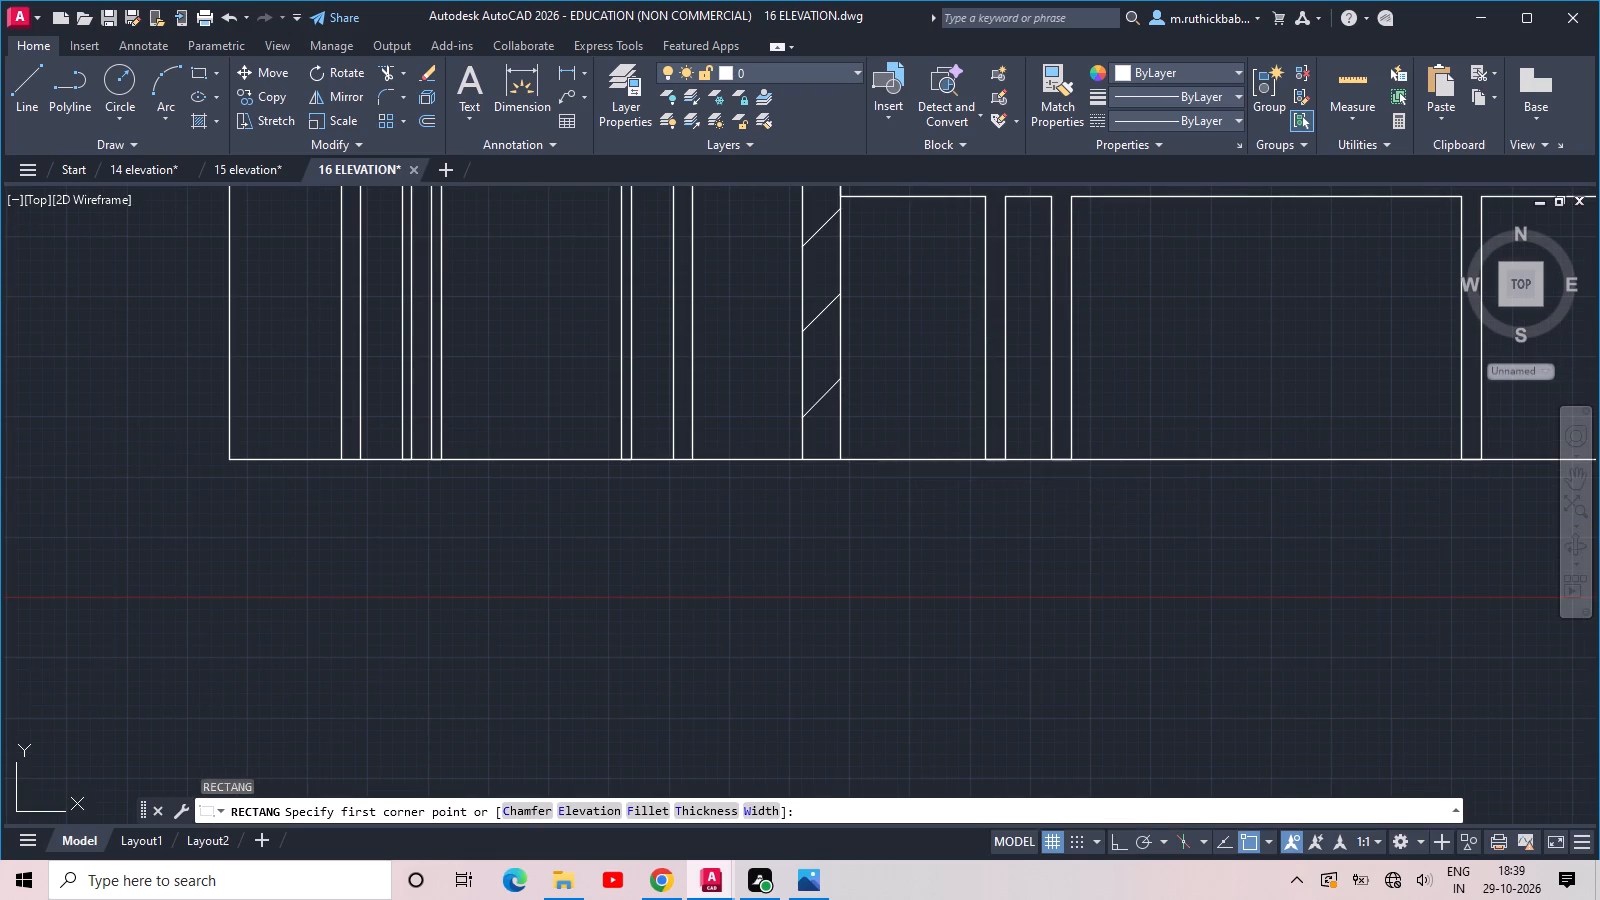
pyautogui.moveTo(1060, 531); pyautogui.dragTo(660, 539, button='middle')
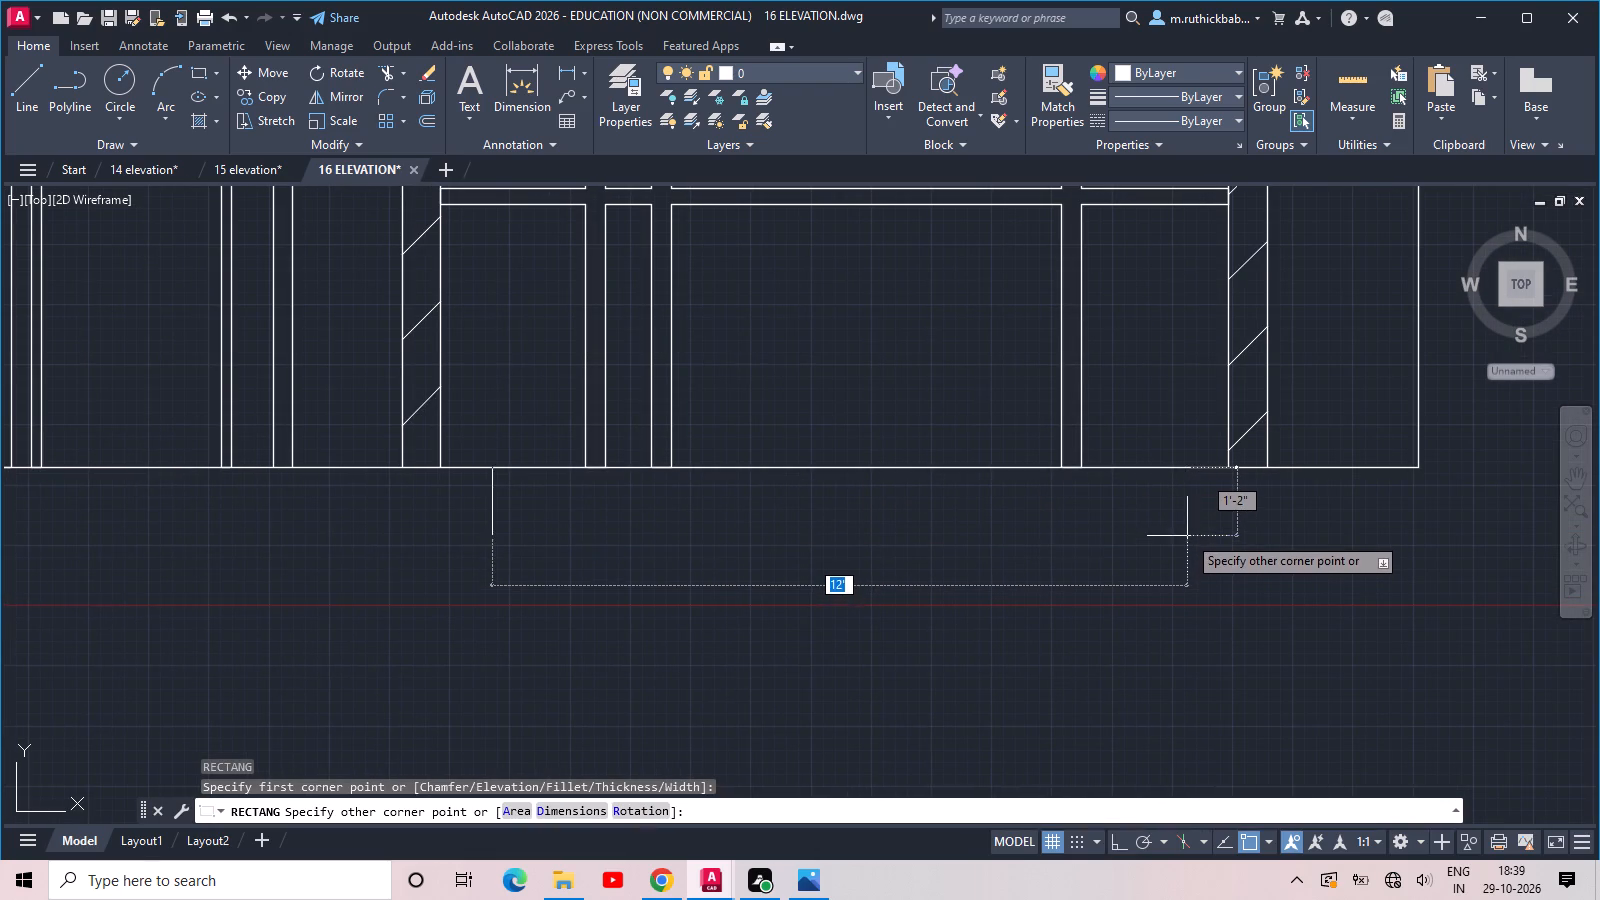
pyautogui.click(1187, 534)
# Copy the step rectangle twice straight down, stacking each copy directly beneath the previous one.
pyautogui.moveTo(1134, 555); pyautogui.dragTo(1120, 549)
pyautogui.click(1017, 508)
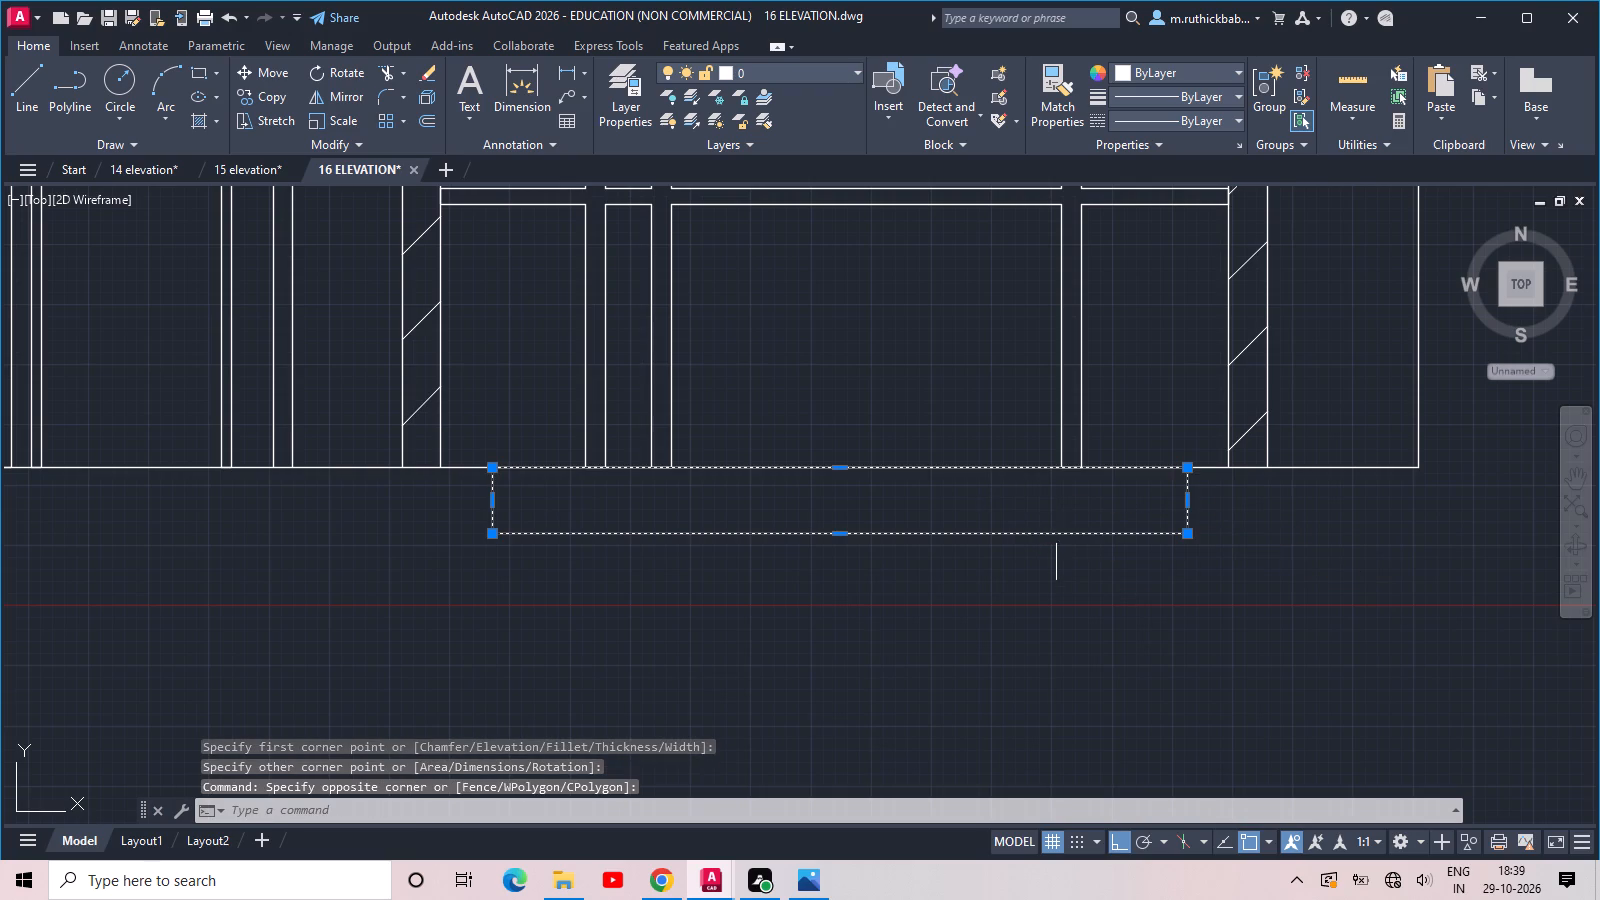
pyautogui.write('CO')
pyautogui.press('space')
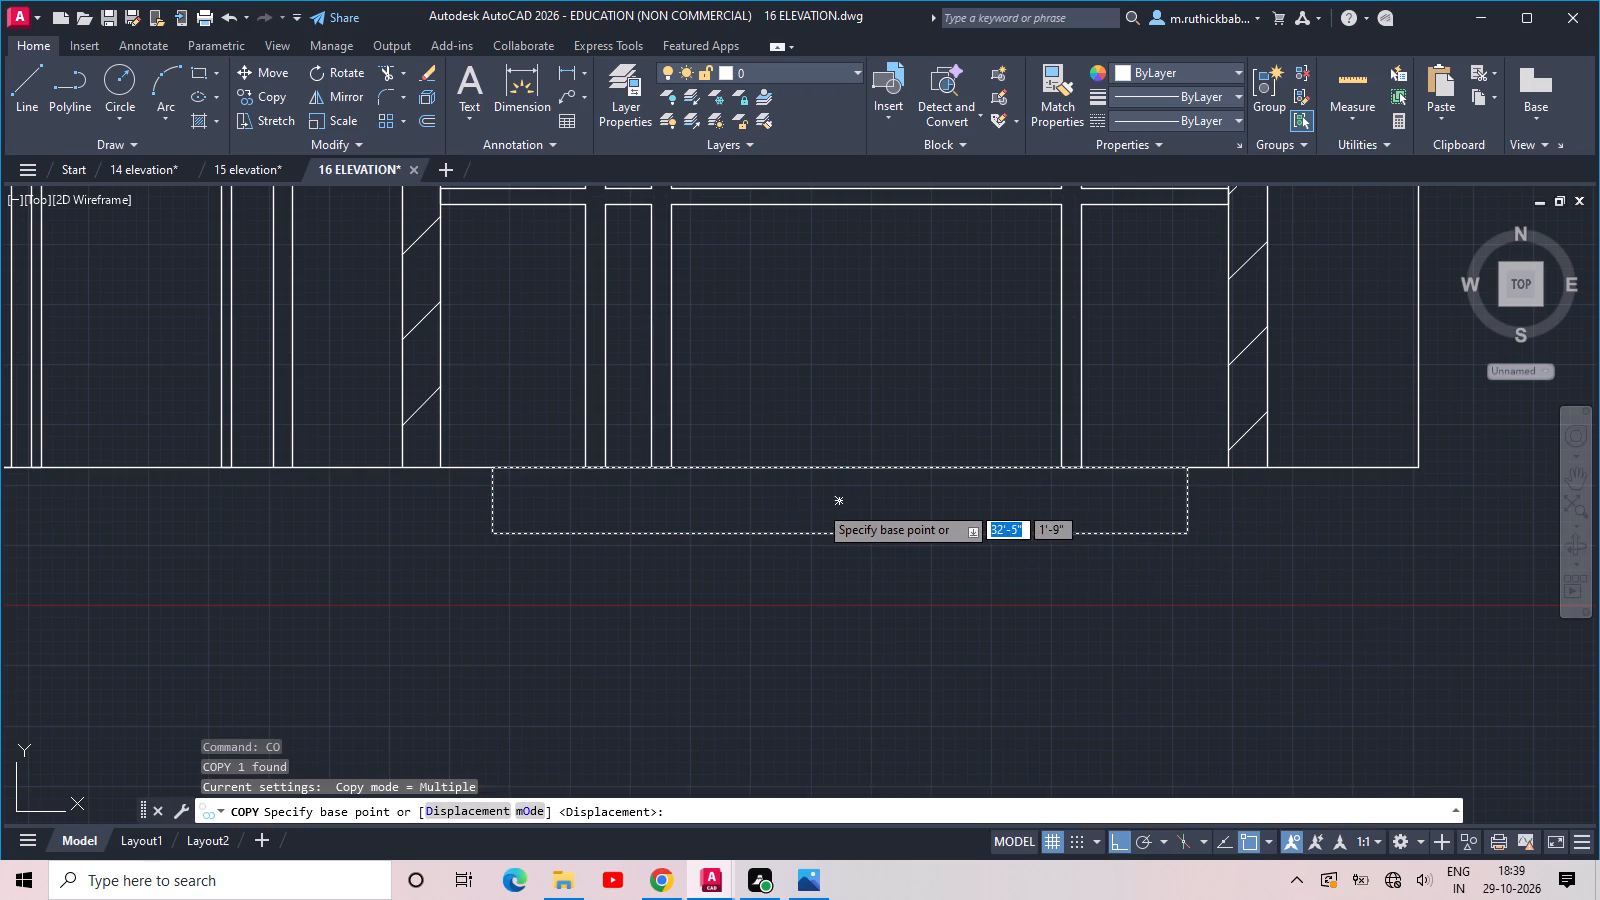
pyautogui.click(834, 467)
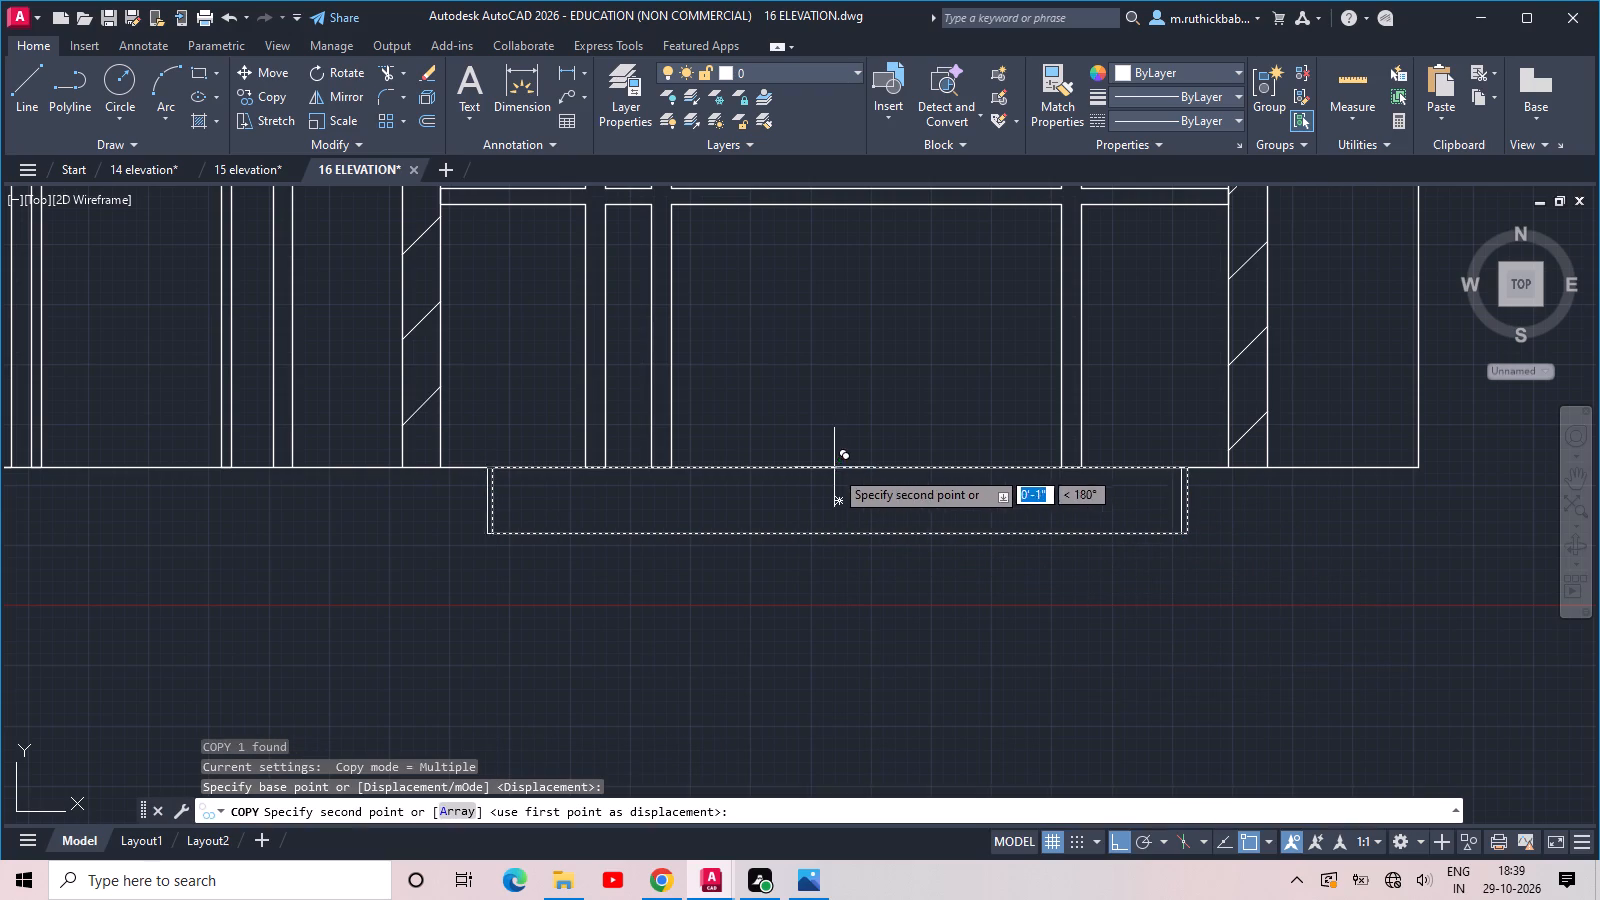
pyautogui.click(839, 532)
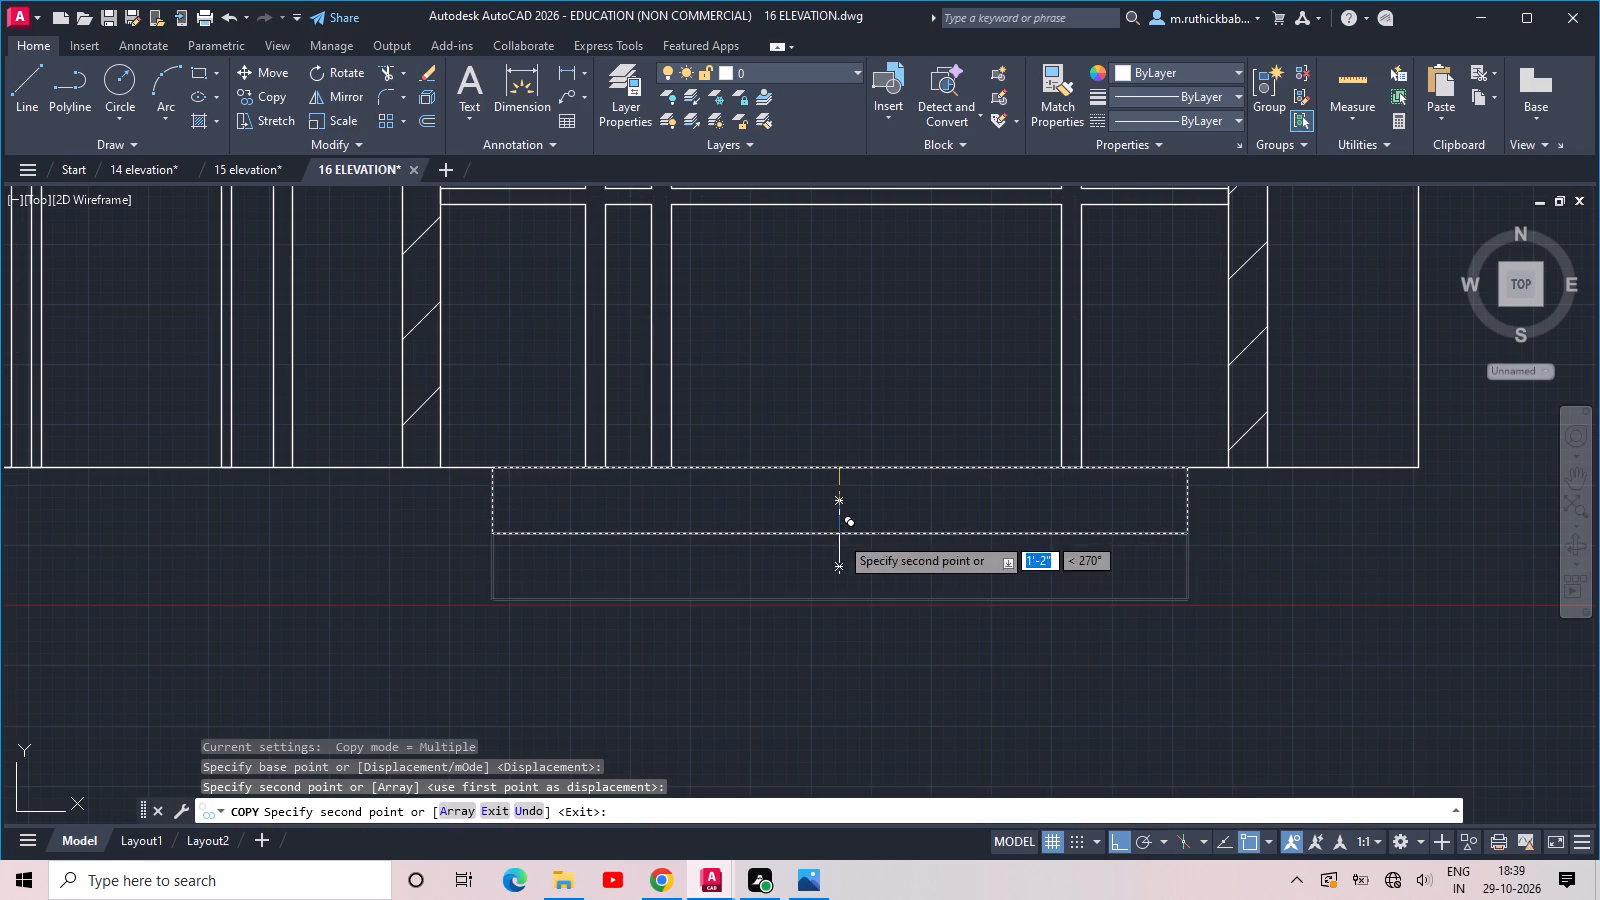
pyautogui.click(839, 599)
pyautogui.press('Escape')
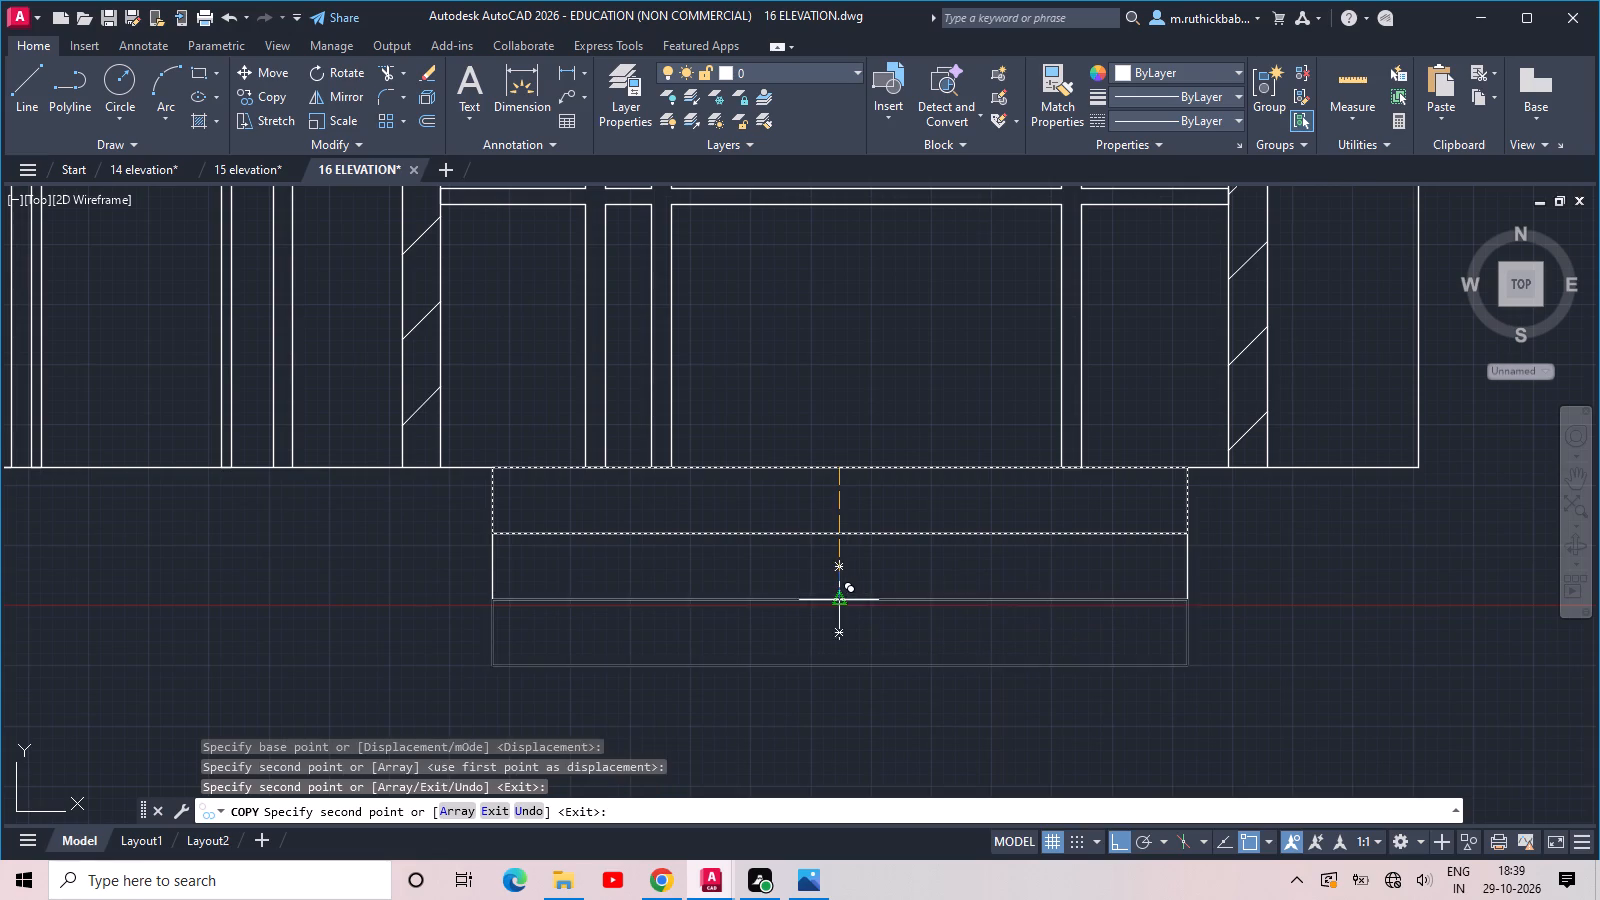
# Shorten the middle step rectangle by stretching its left edge inward freehand and its right edge inward 1'11".
pyautogui.moveTo(543, 577); pyautogui.dragTo(476, 580)
pyautogui.click(425, 557)
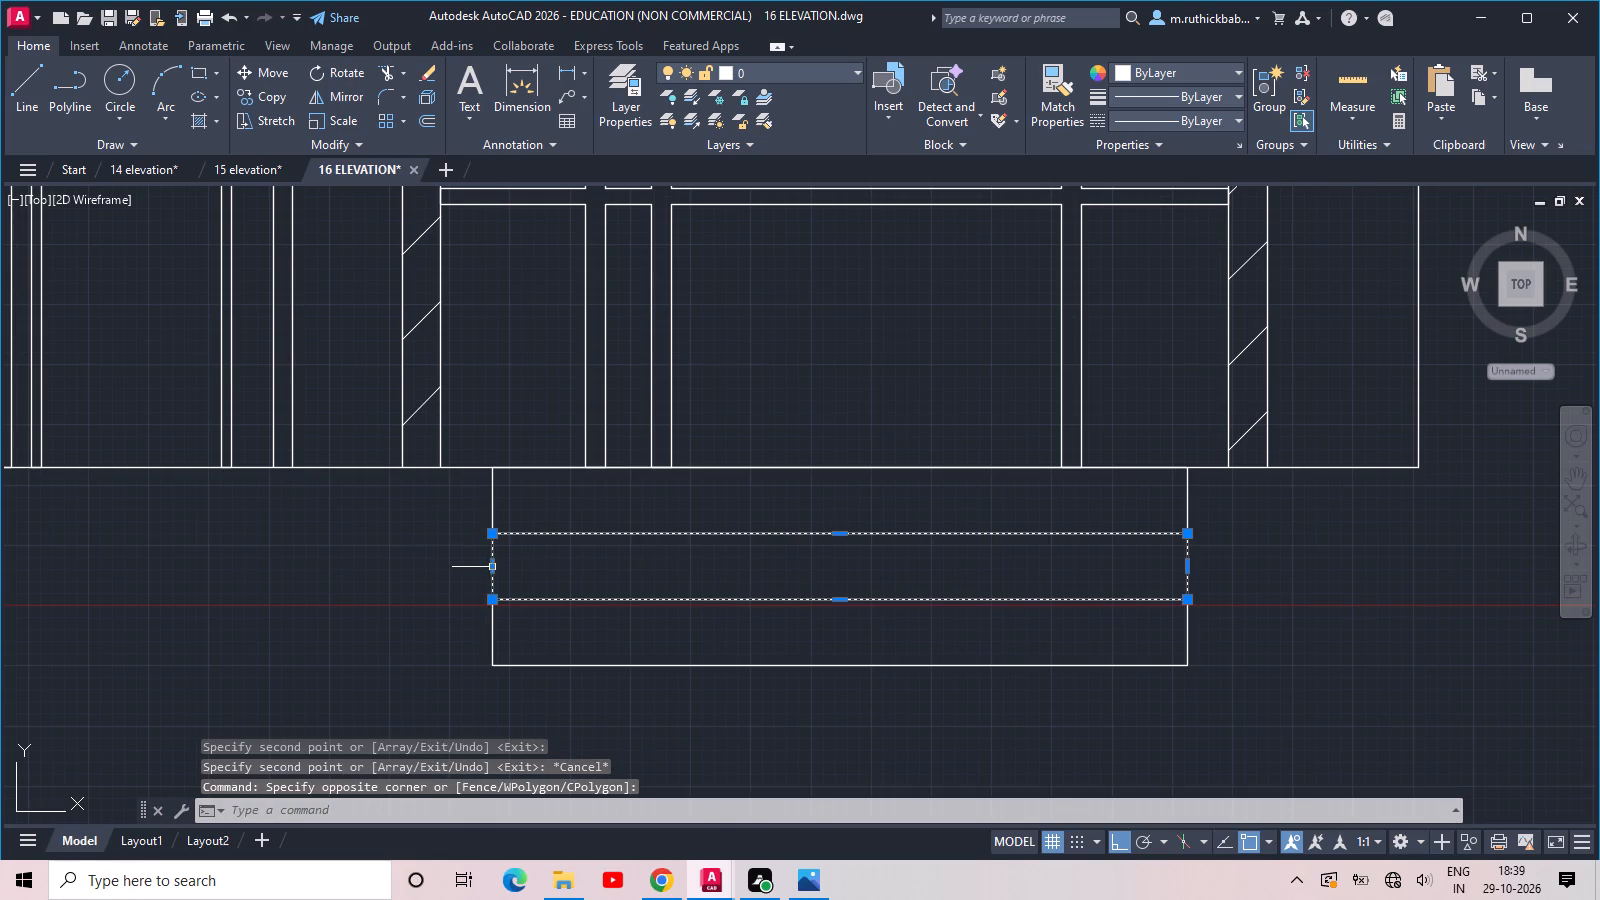
pyautogui.click(491, 563)
pyautogui.click(601, 571)
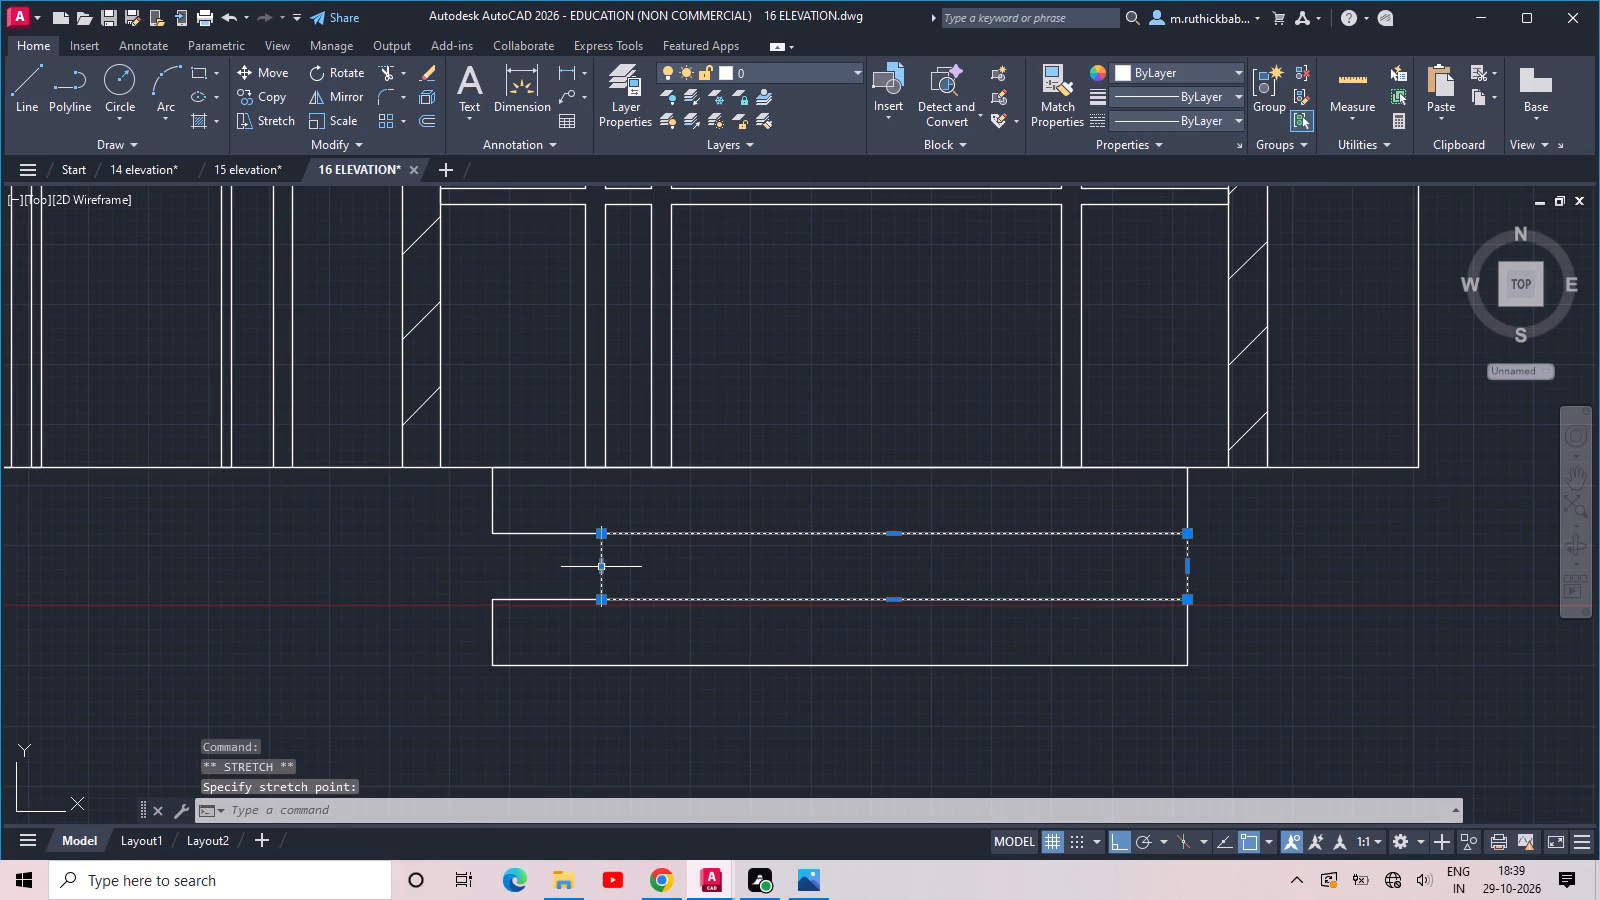
pyautogui.click(1191, 569)
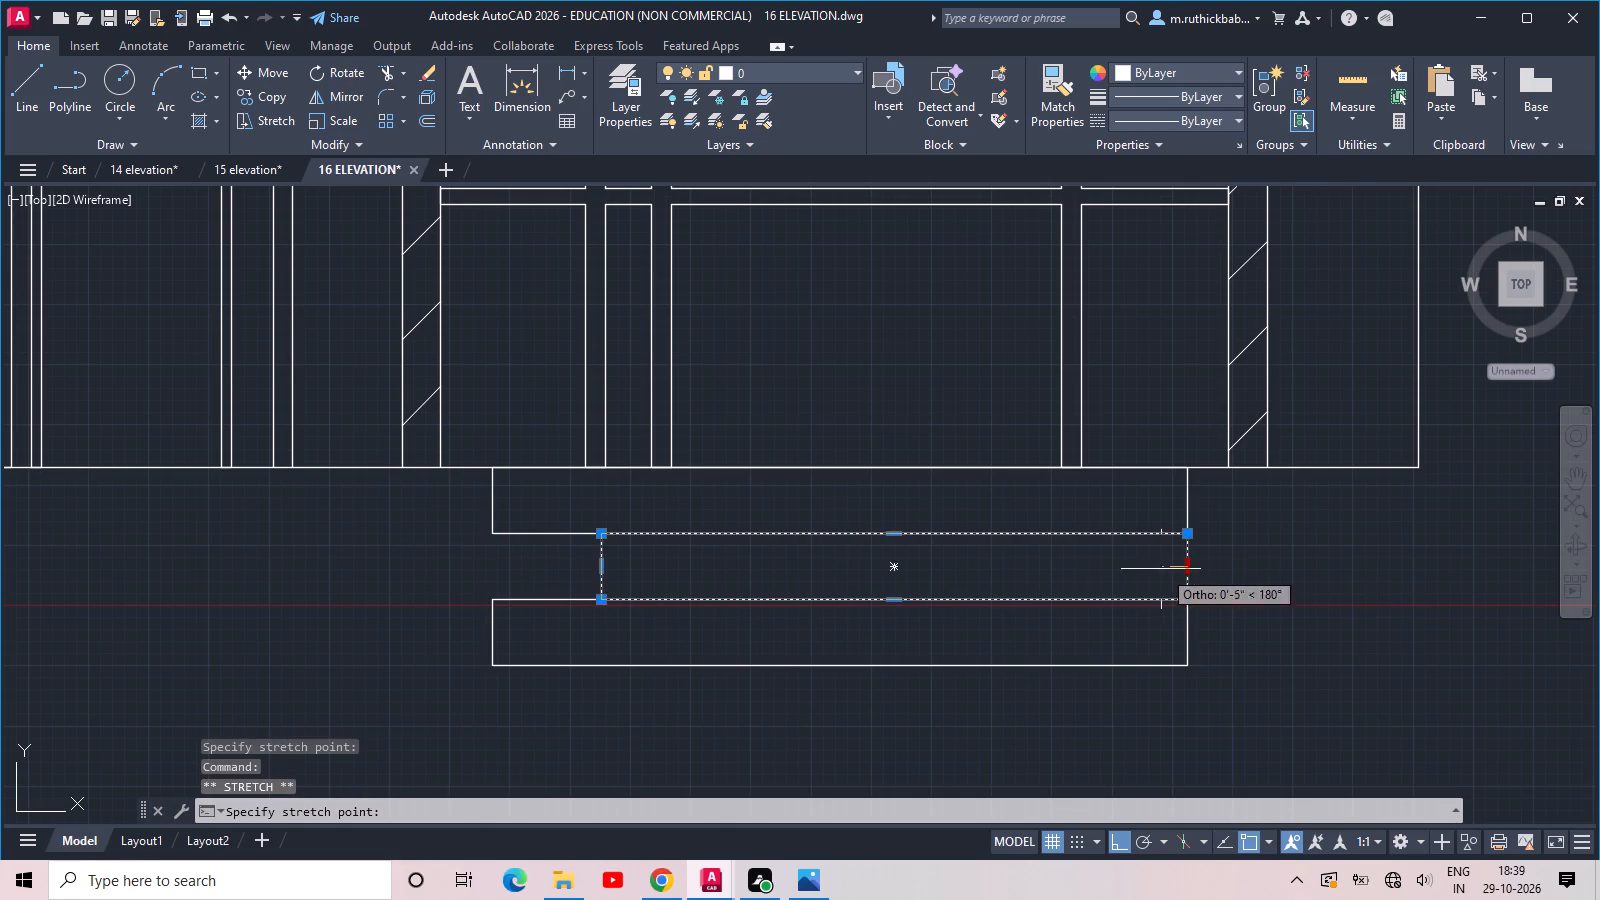
pyautogui.press('1')
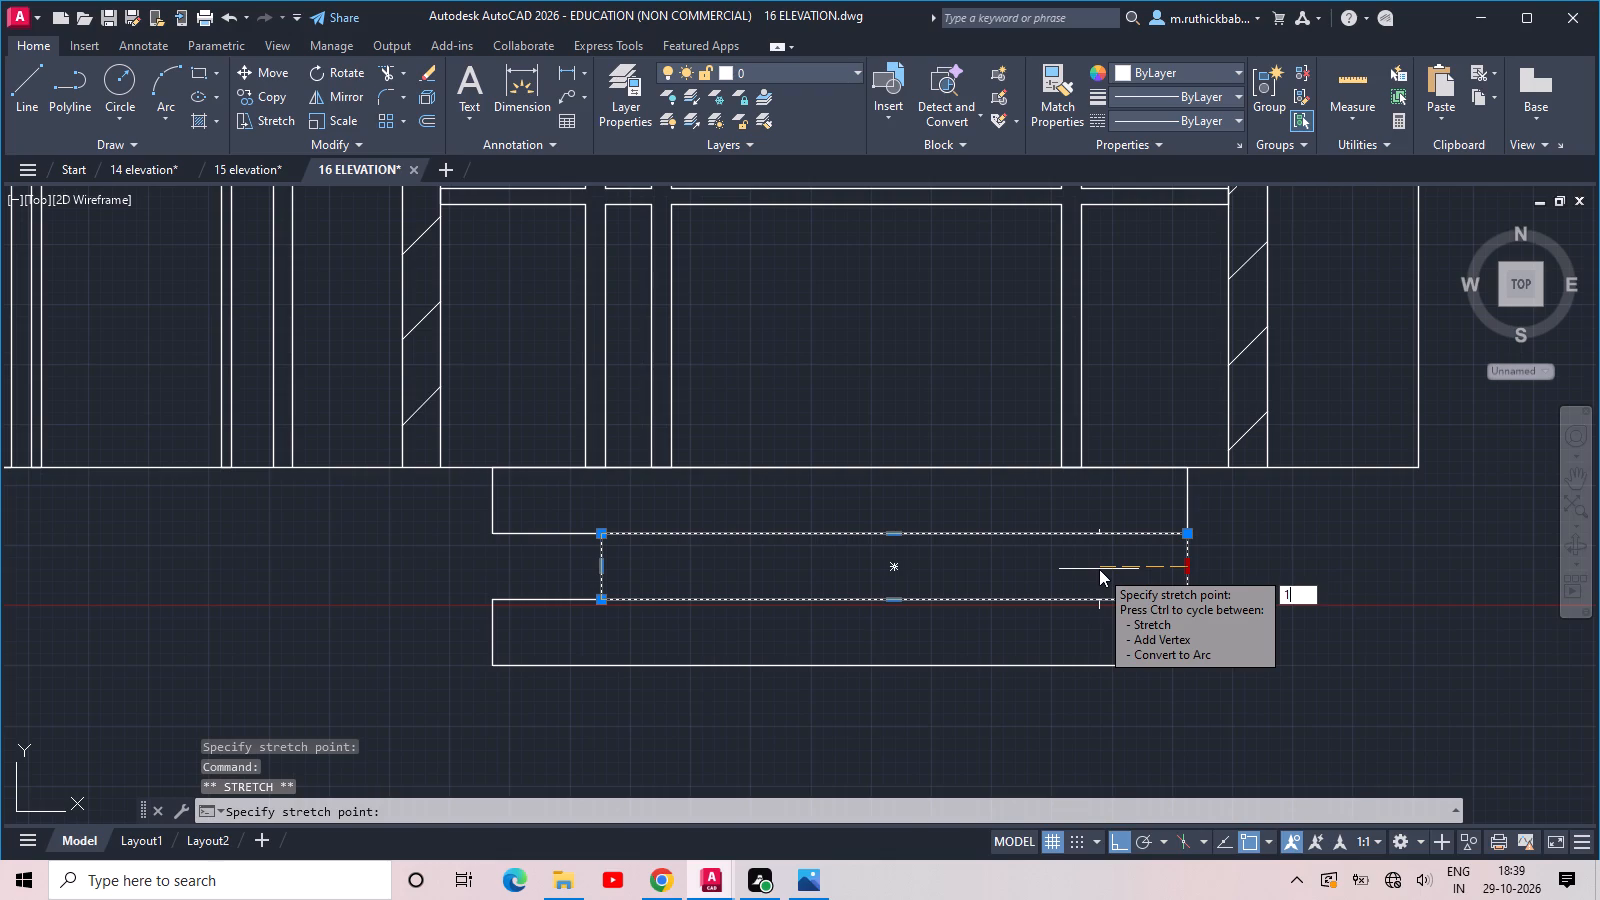
pyautogui.write("'11")
pyautogui.press('space')
# Stretch the bottom step rectangle's right edge inward by 2'11".
pyautogui.click(1191, 639)
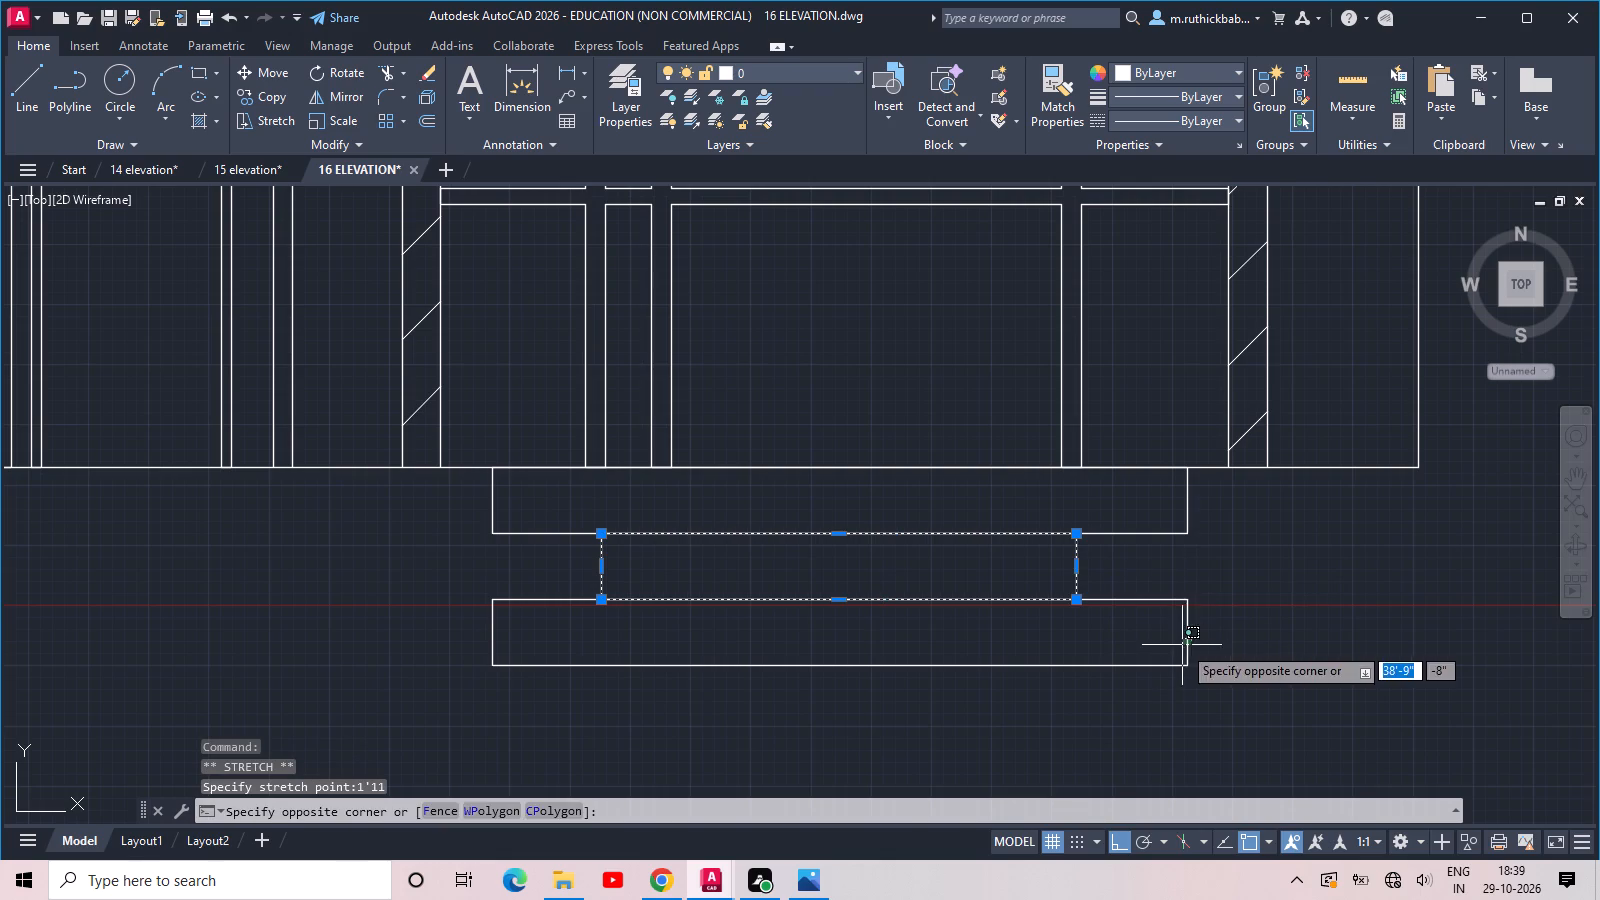
pyautogui.click(1182, 645)
pyautogui.click(1188, 628)
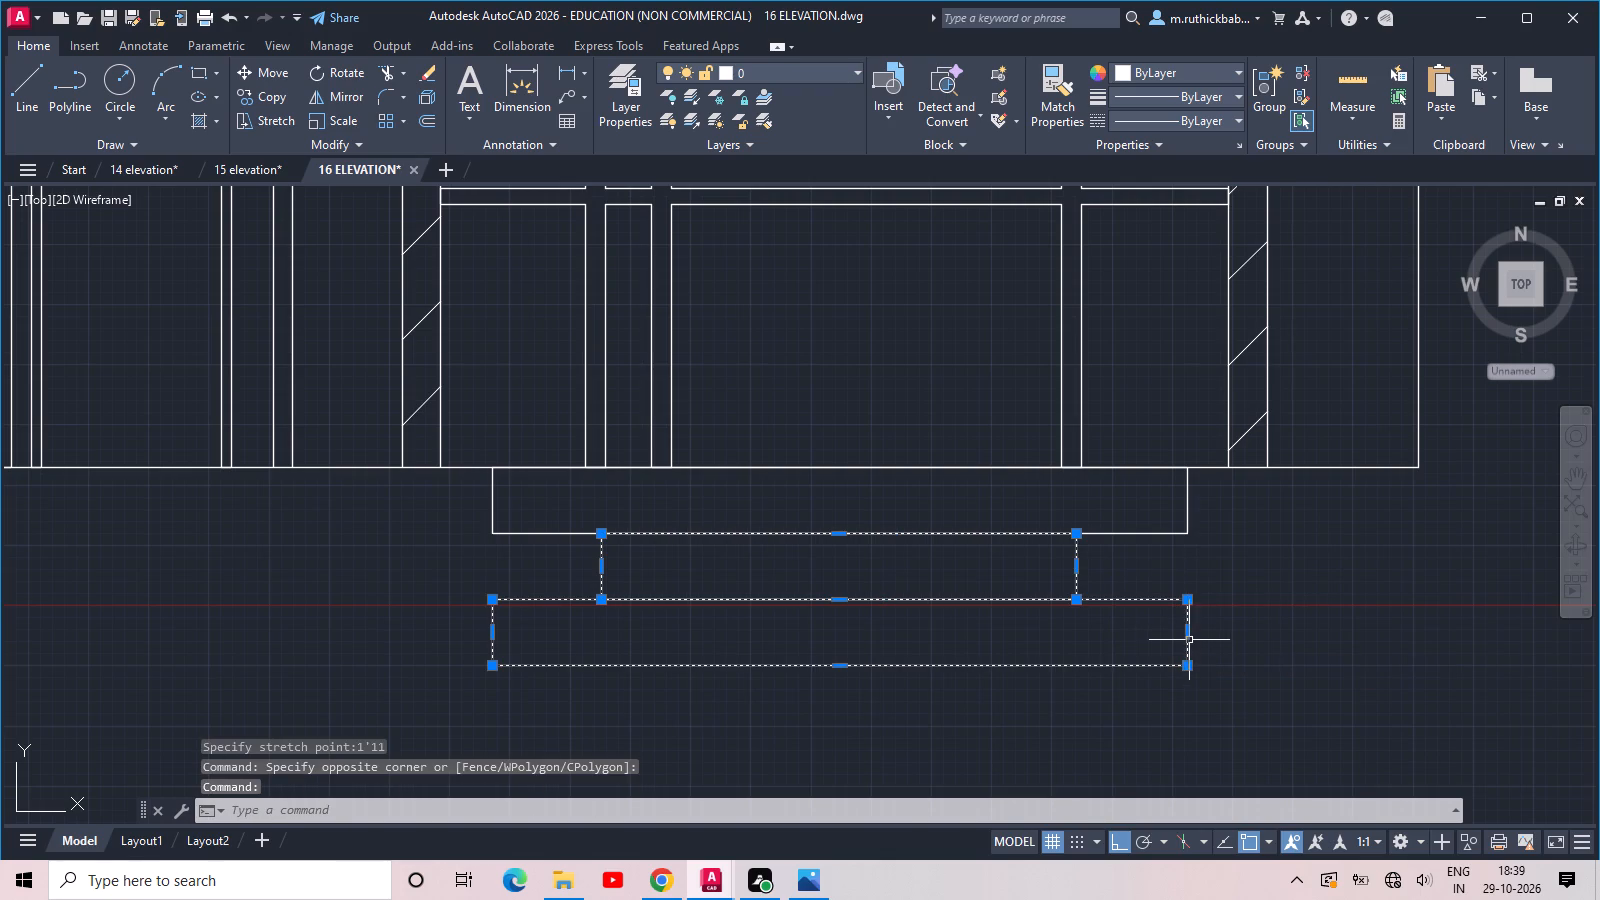
pyautogui.click(1189, 640)
pyautogui.click(1185, 634)
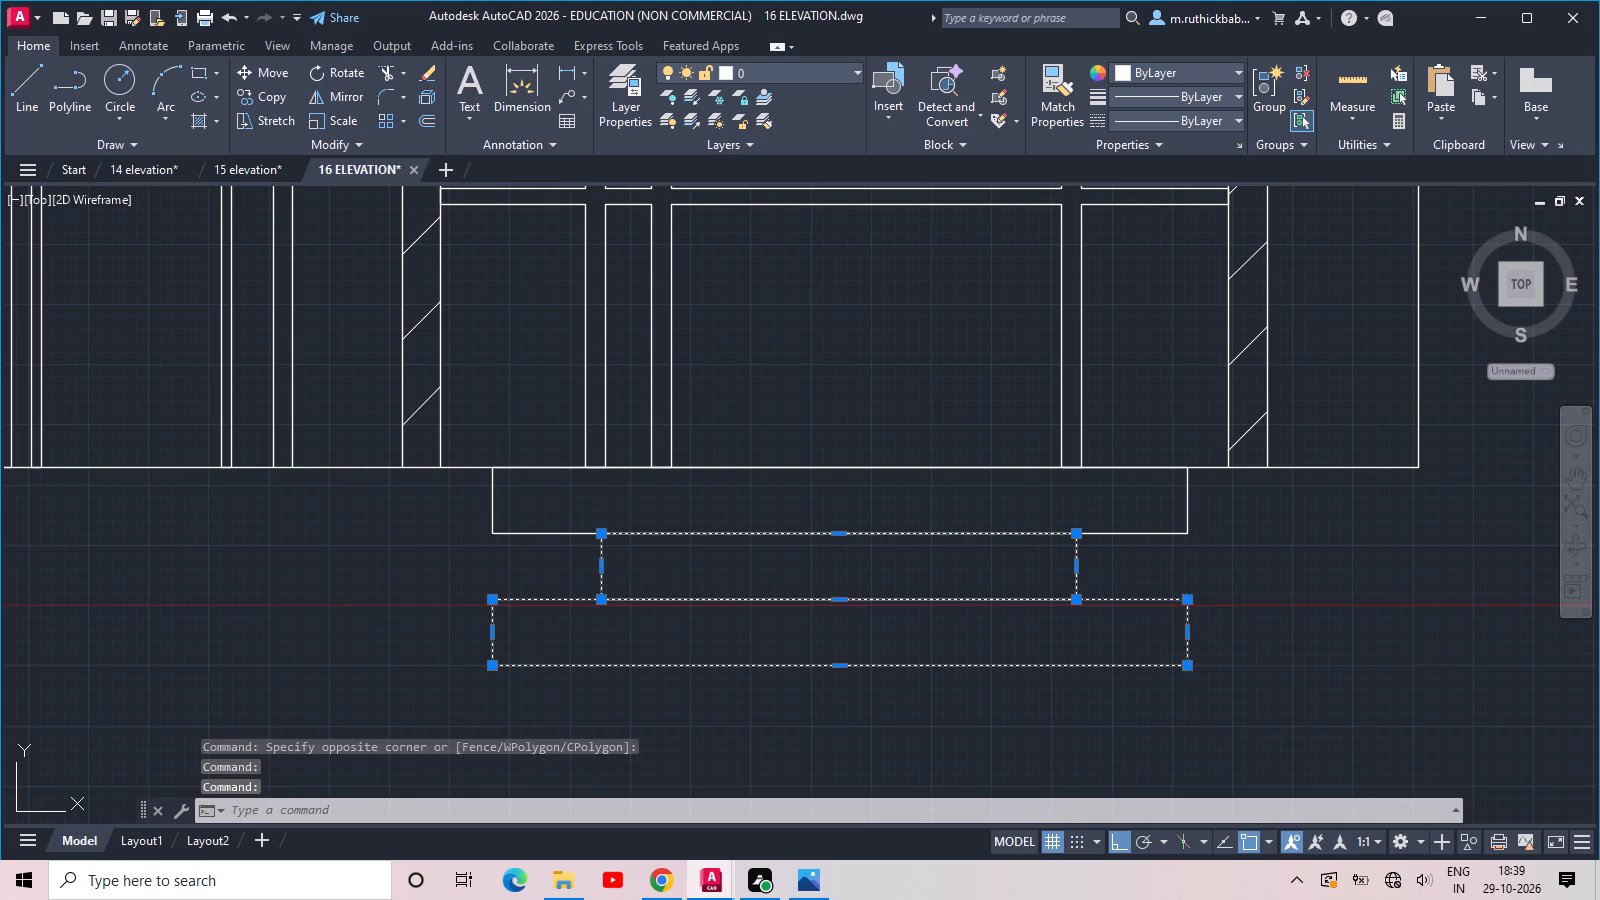
pyautogui.write("2'11")
pyautogui.press('Return')
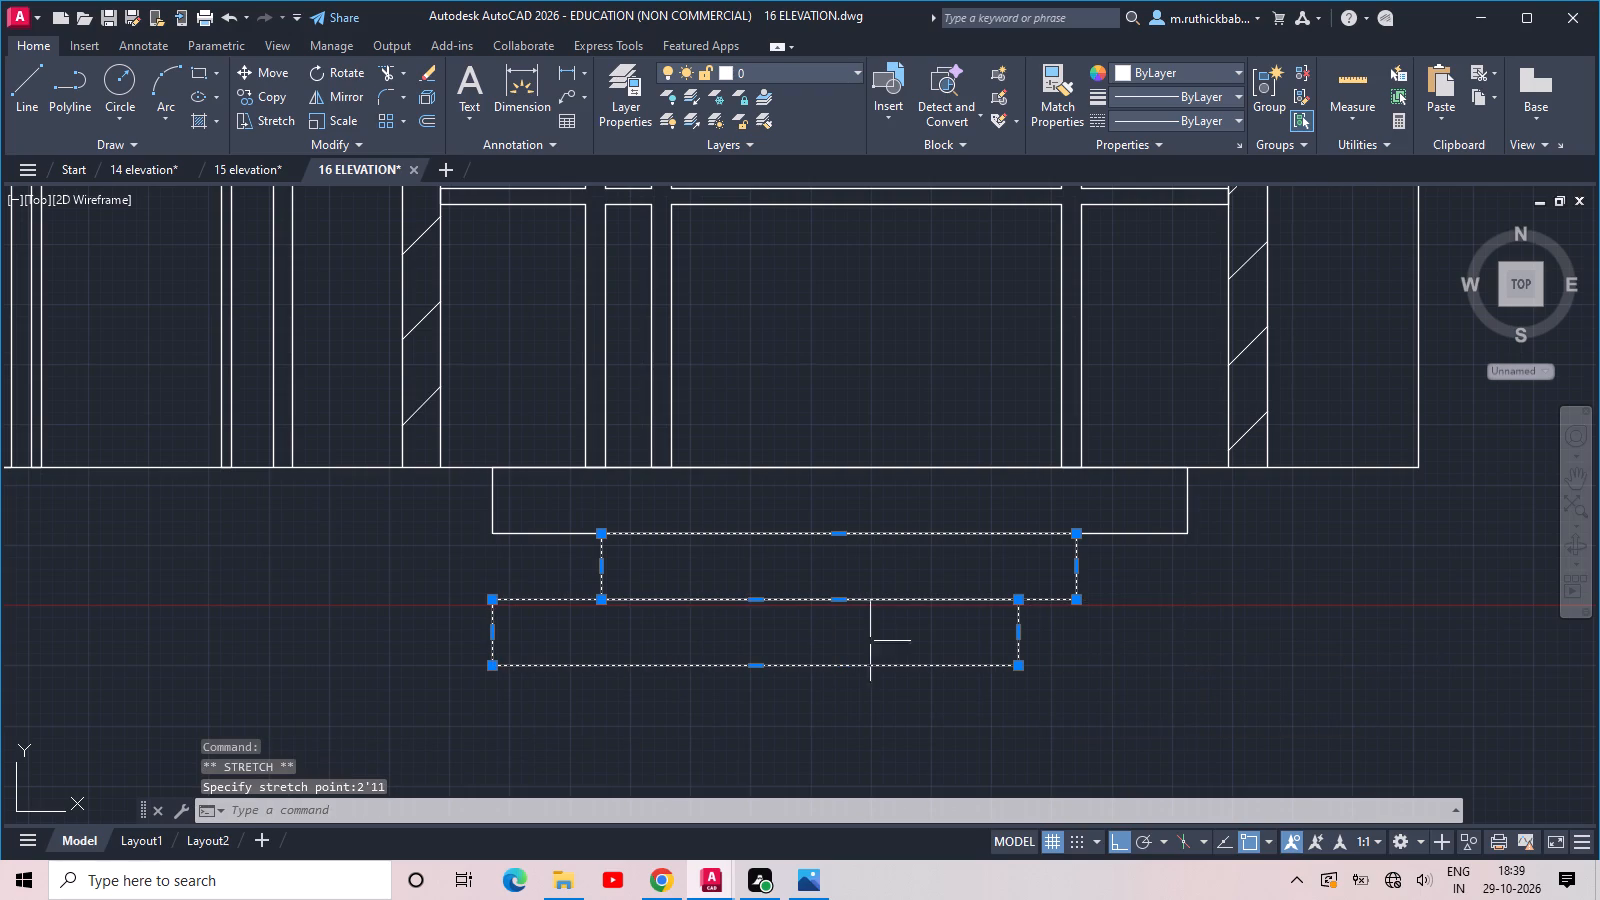
# Stretch the bottom step rectangle's left edge inward by 2'11".
pyautogui.click(493, 635)
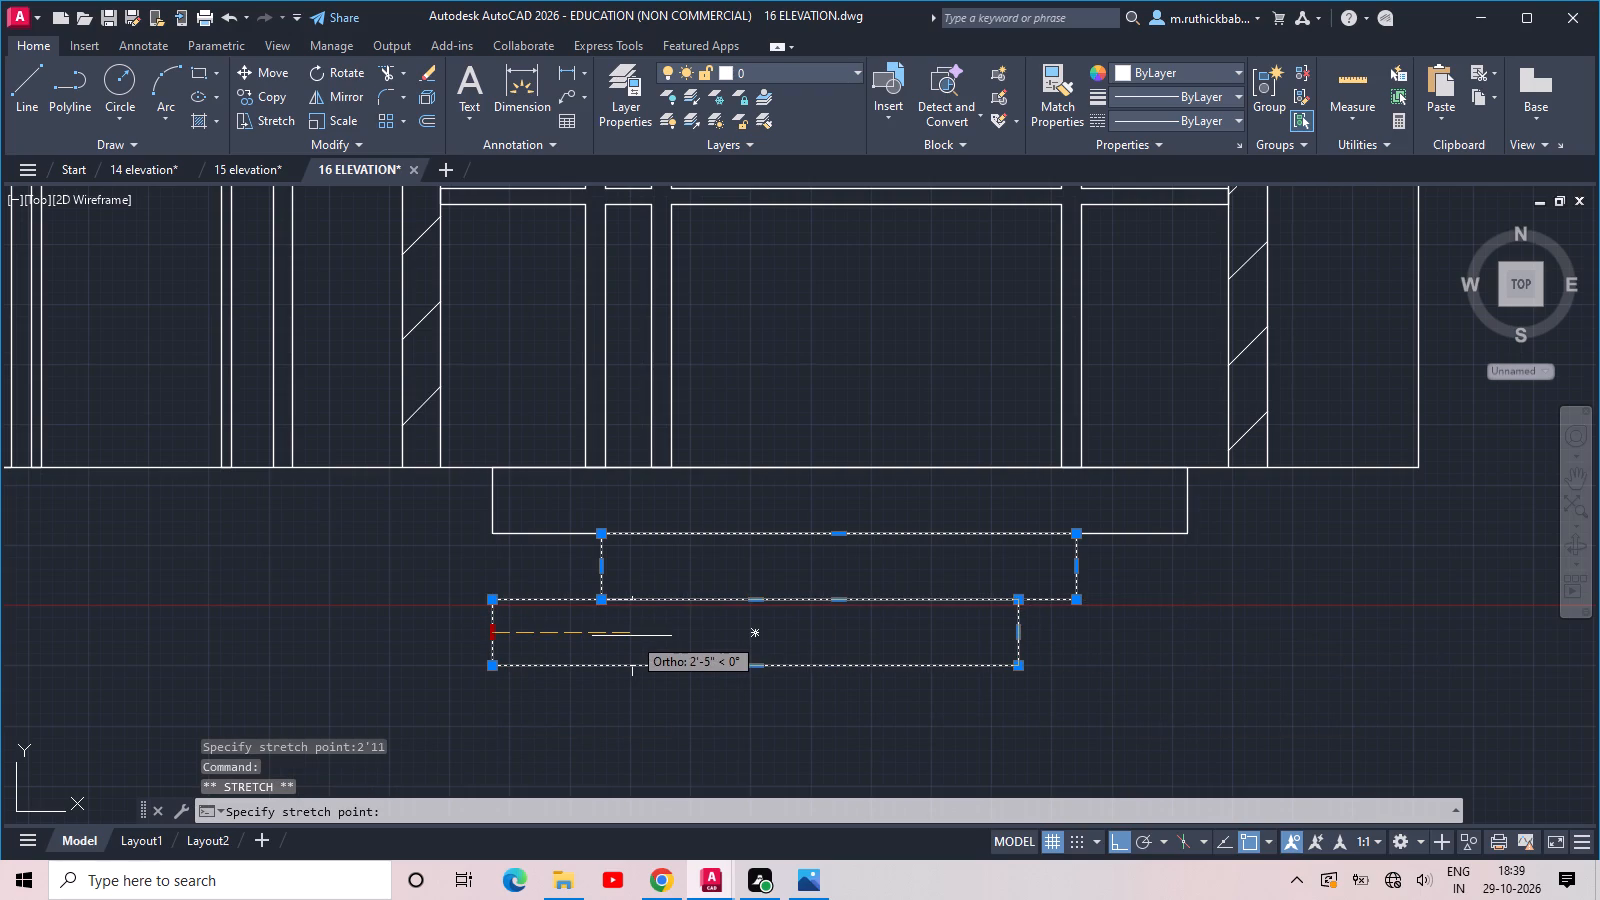
pyautogui.press('2')
pyautogui.write("'11")
pyautogui.press('Return')
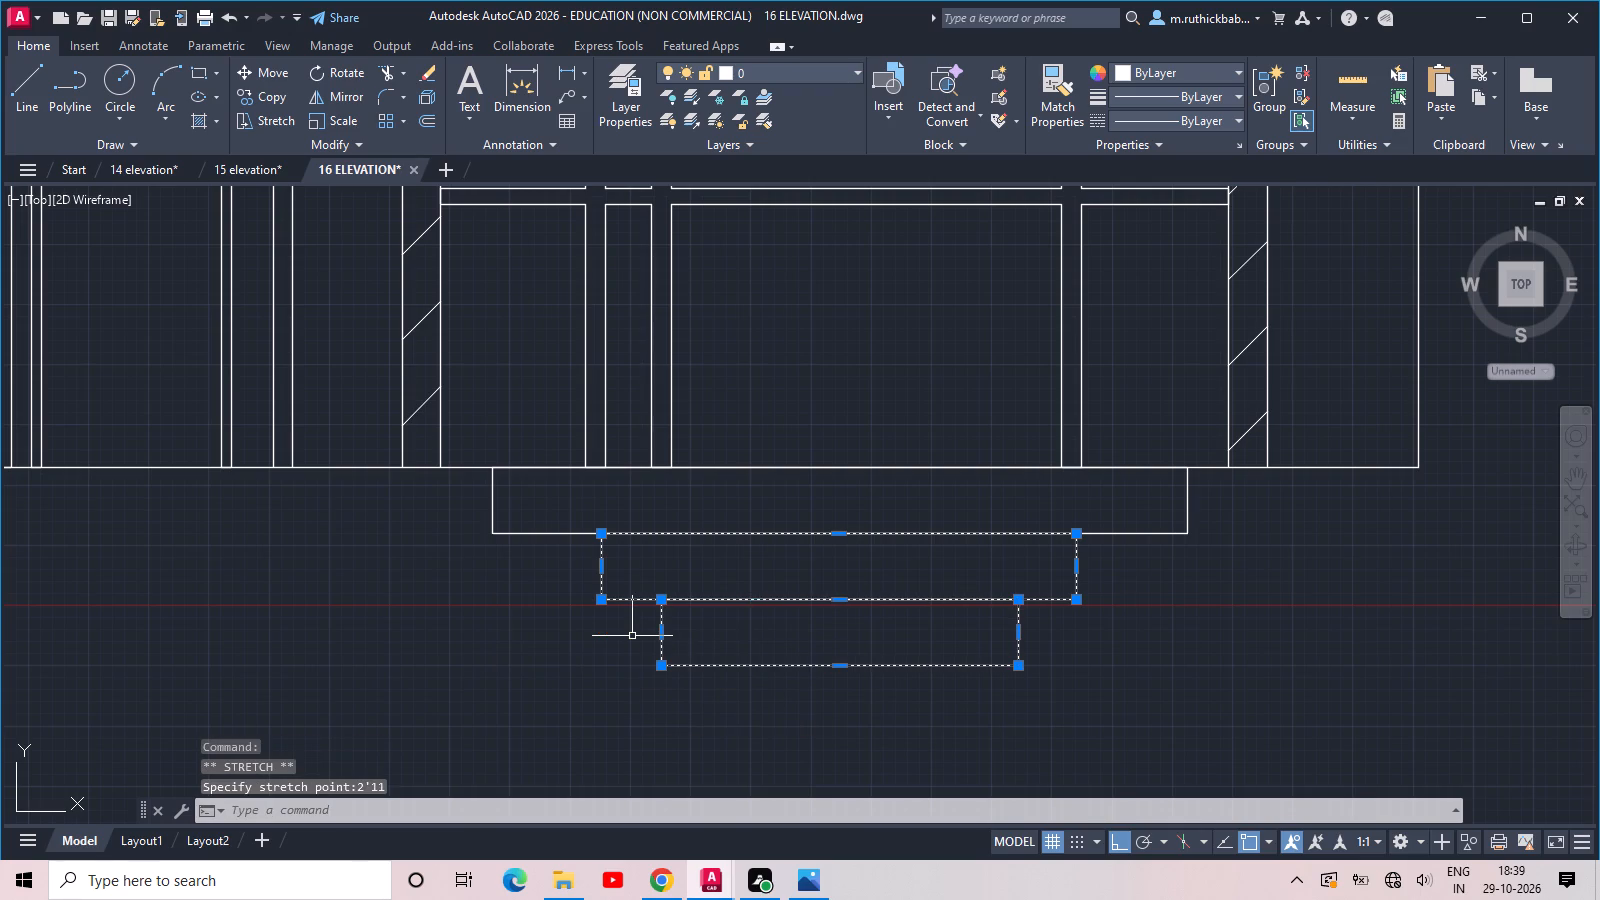
pyautogui.press('Escape')
# Draw a plinth rectangle about 27'-7" wide beneath the whole base line, reaching down to the underside of the bottom step.
pyautogui.scroll(-4, 692, 626)
pyautogui.scroll(2, 739, 633)
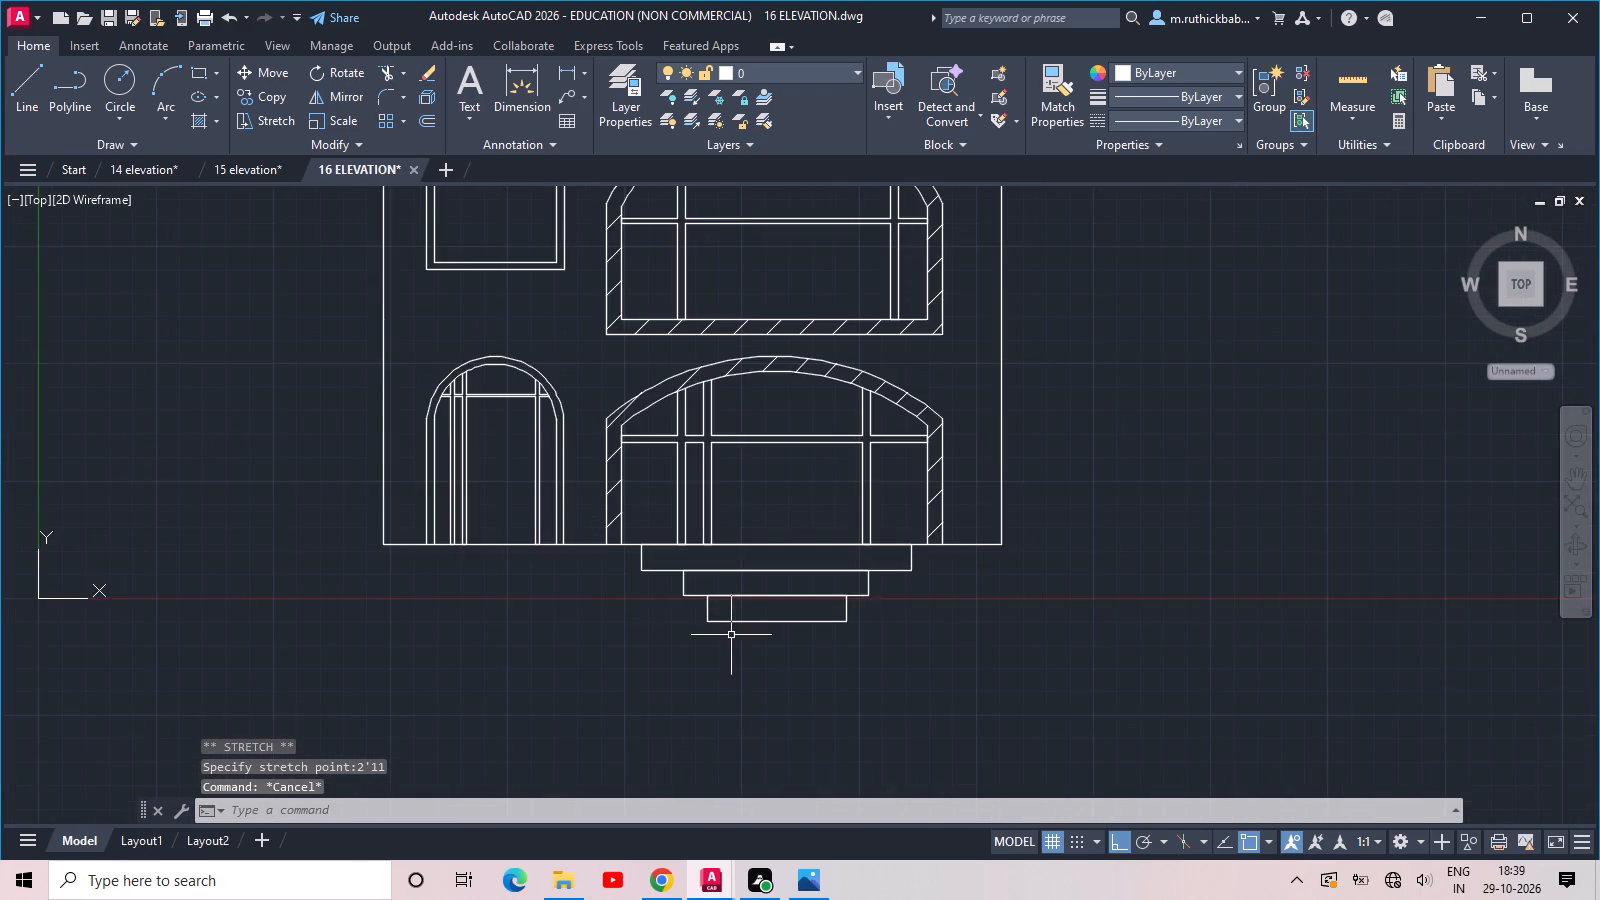
pyautogui.scroll(1, 660, 614)
pyautogui.write('REC')
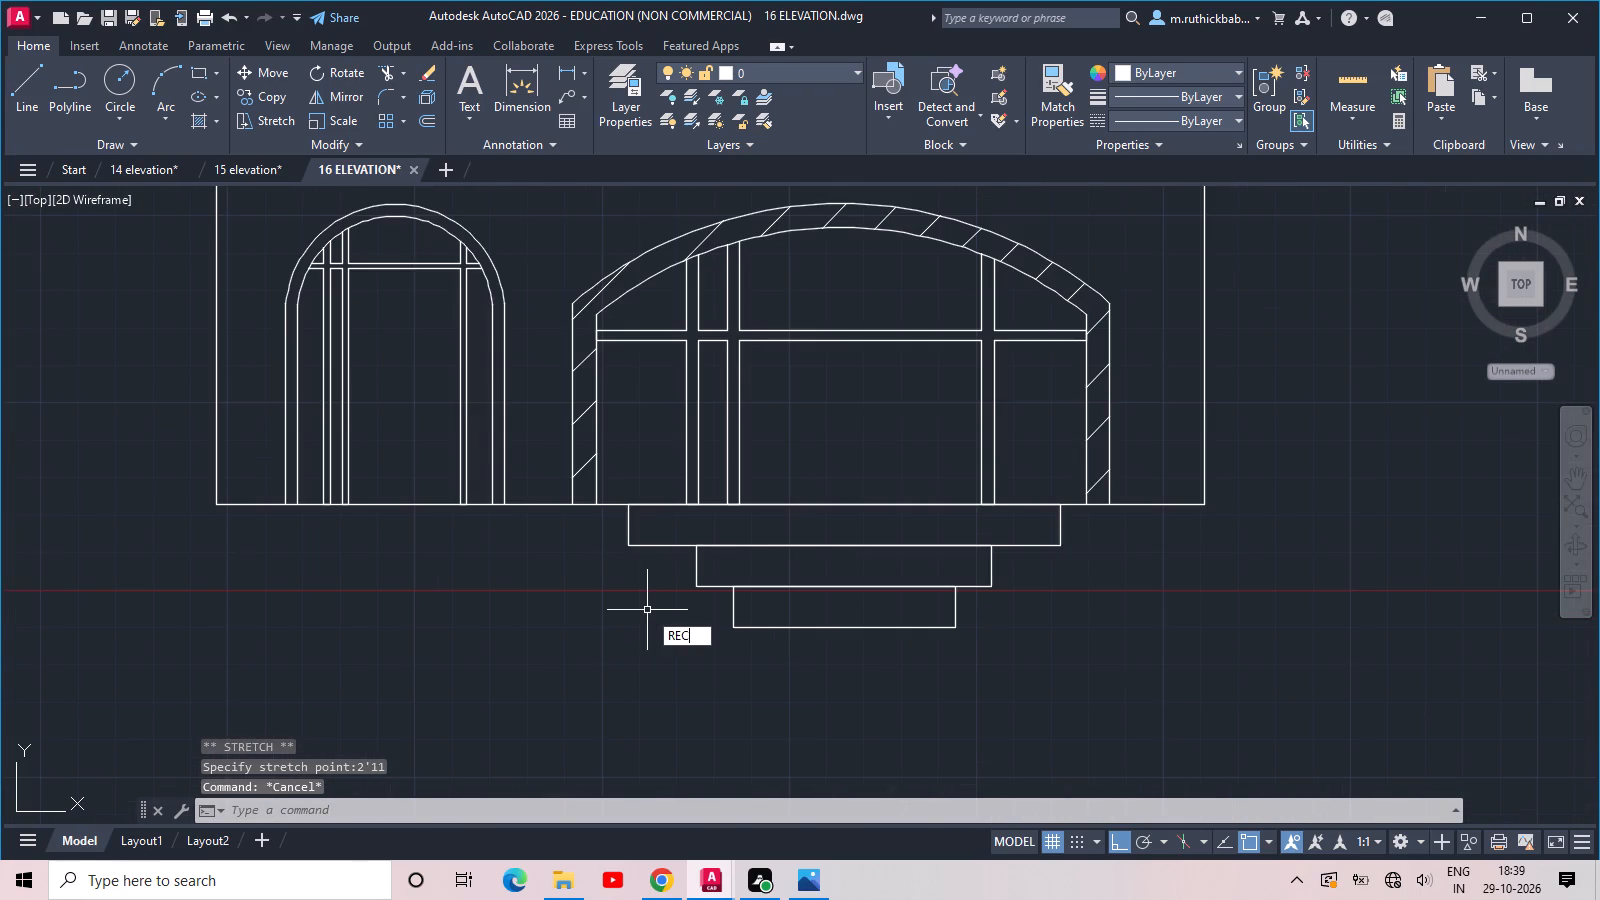
pyautogui.press('space')
pyautogui.click(214, 503)
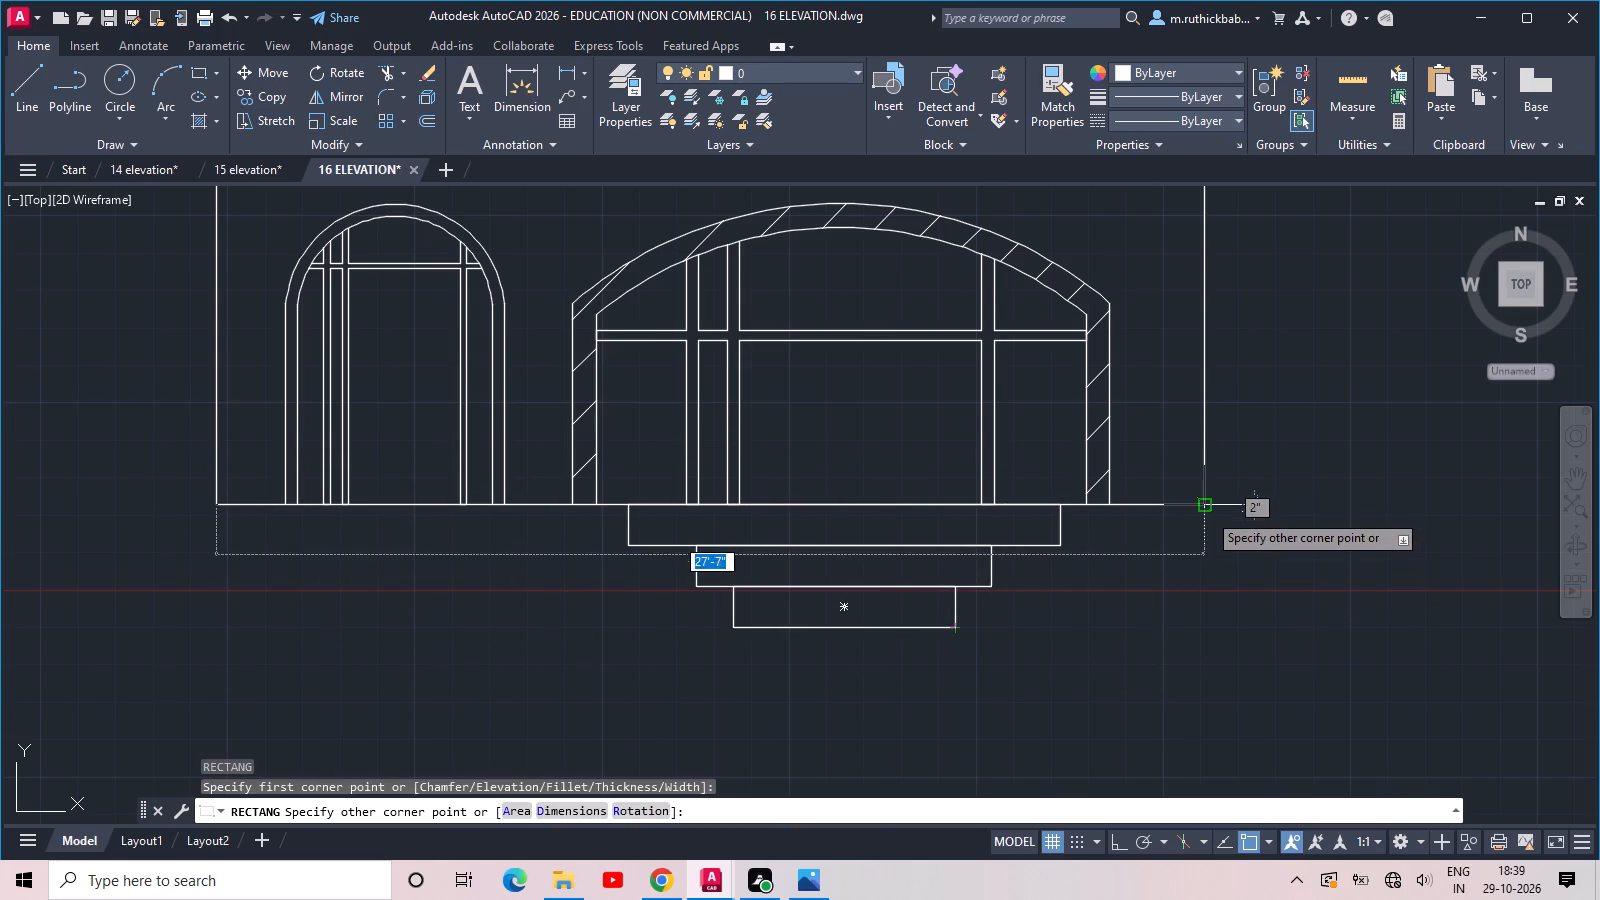
pyautogui.click(1210, 627)
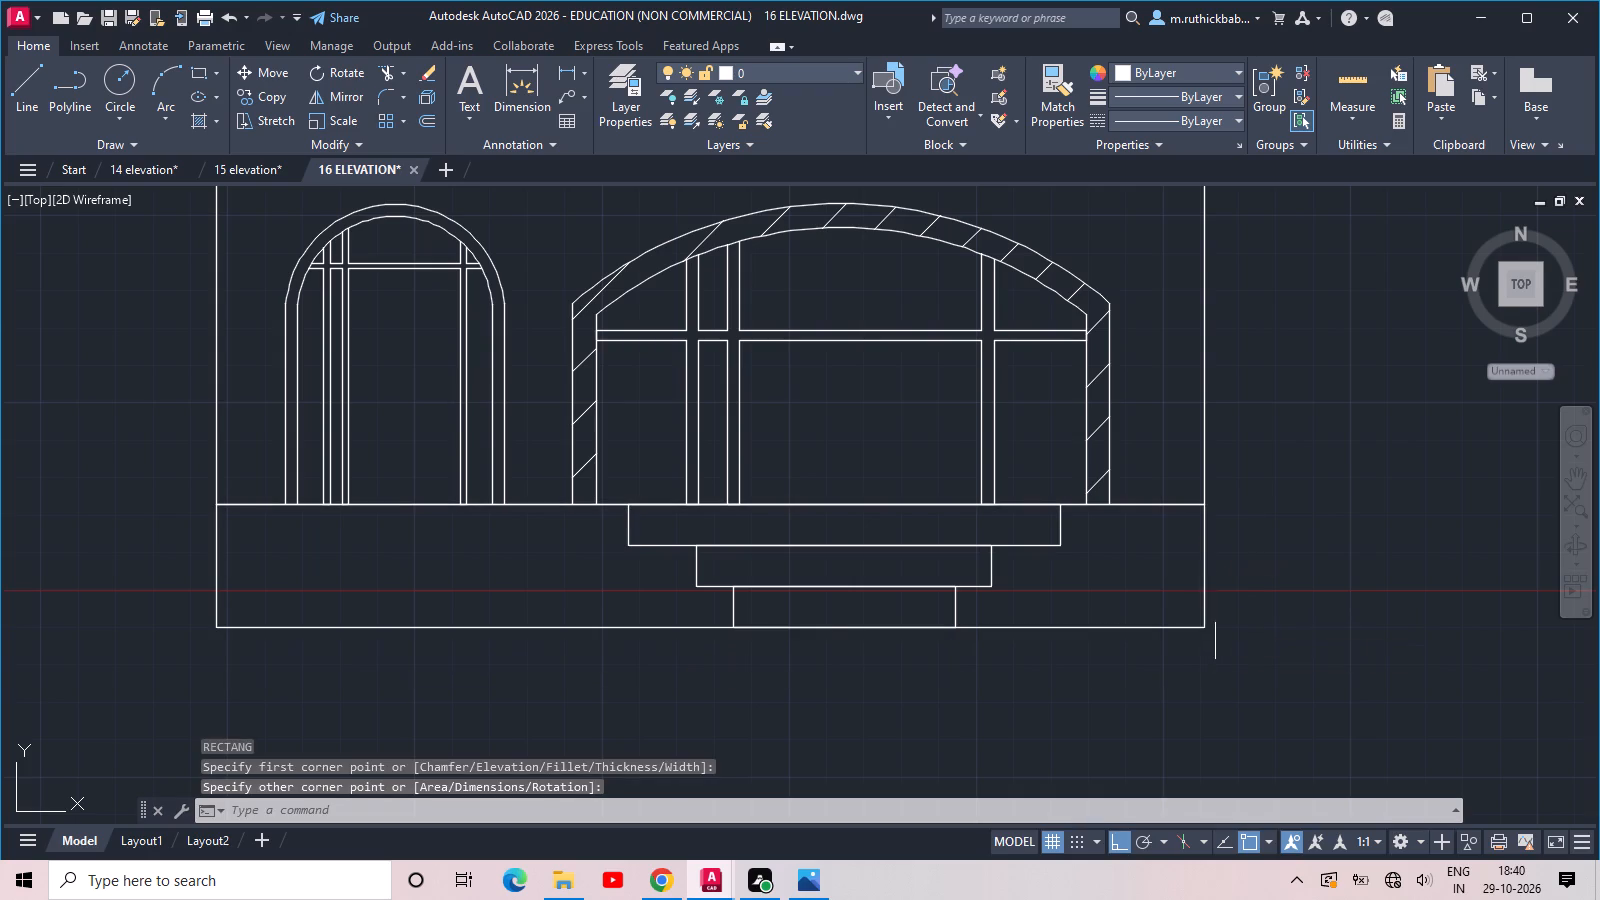
pyautogui.press('Escape')
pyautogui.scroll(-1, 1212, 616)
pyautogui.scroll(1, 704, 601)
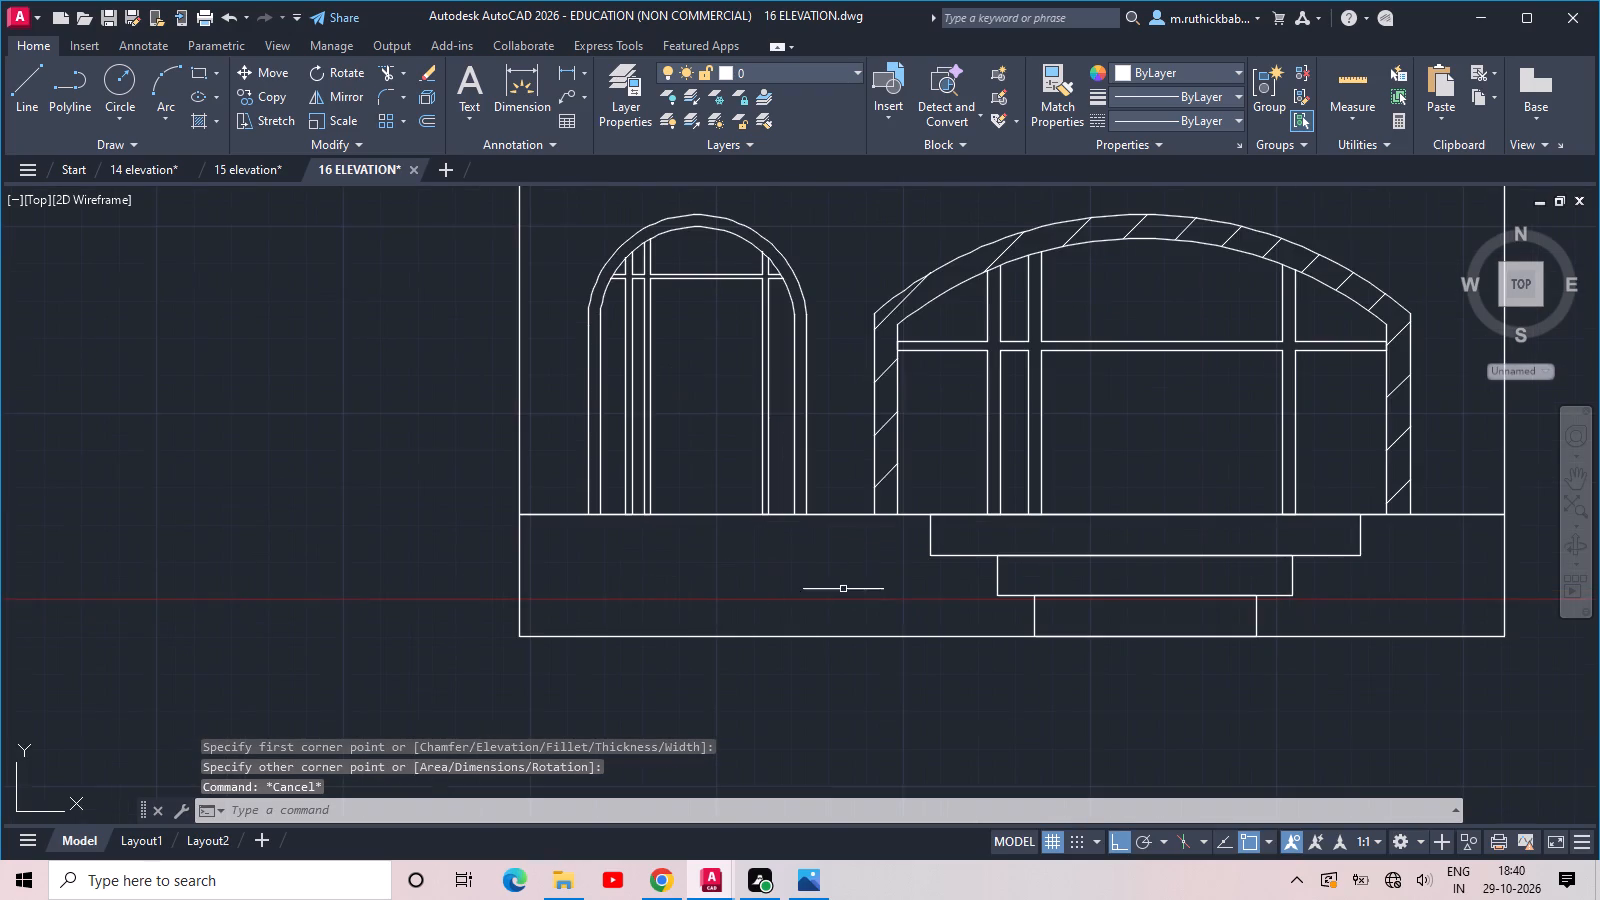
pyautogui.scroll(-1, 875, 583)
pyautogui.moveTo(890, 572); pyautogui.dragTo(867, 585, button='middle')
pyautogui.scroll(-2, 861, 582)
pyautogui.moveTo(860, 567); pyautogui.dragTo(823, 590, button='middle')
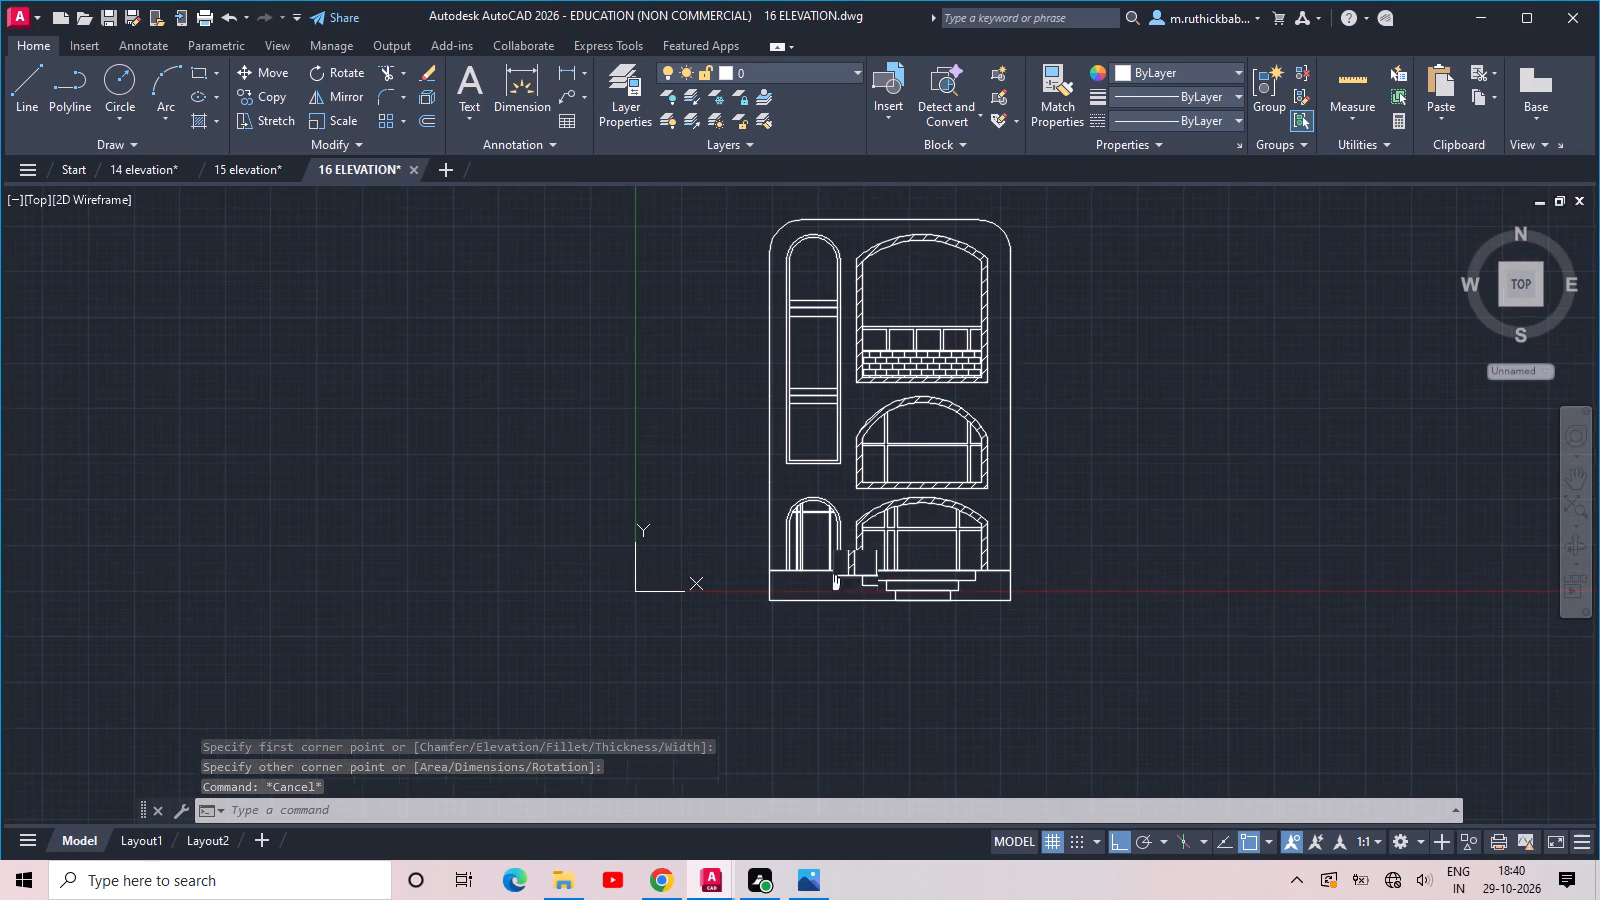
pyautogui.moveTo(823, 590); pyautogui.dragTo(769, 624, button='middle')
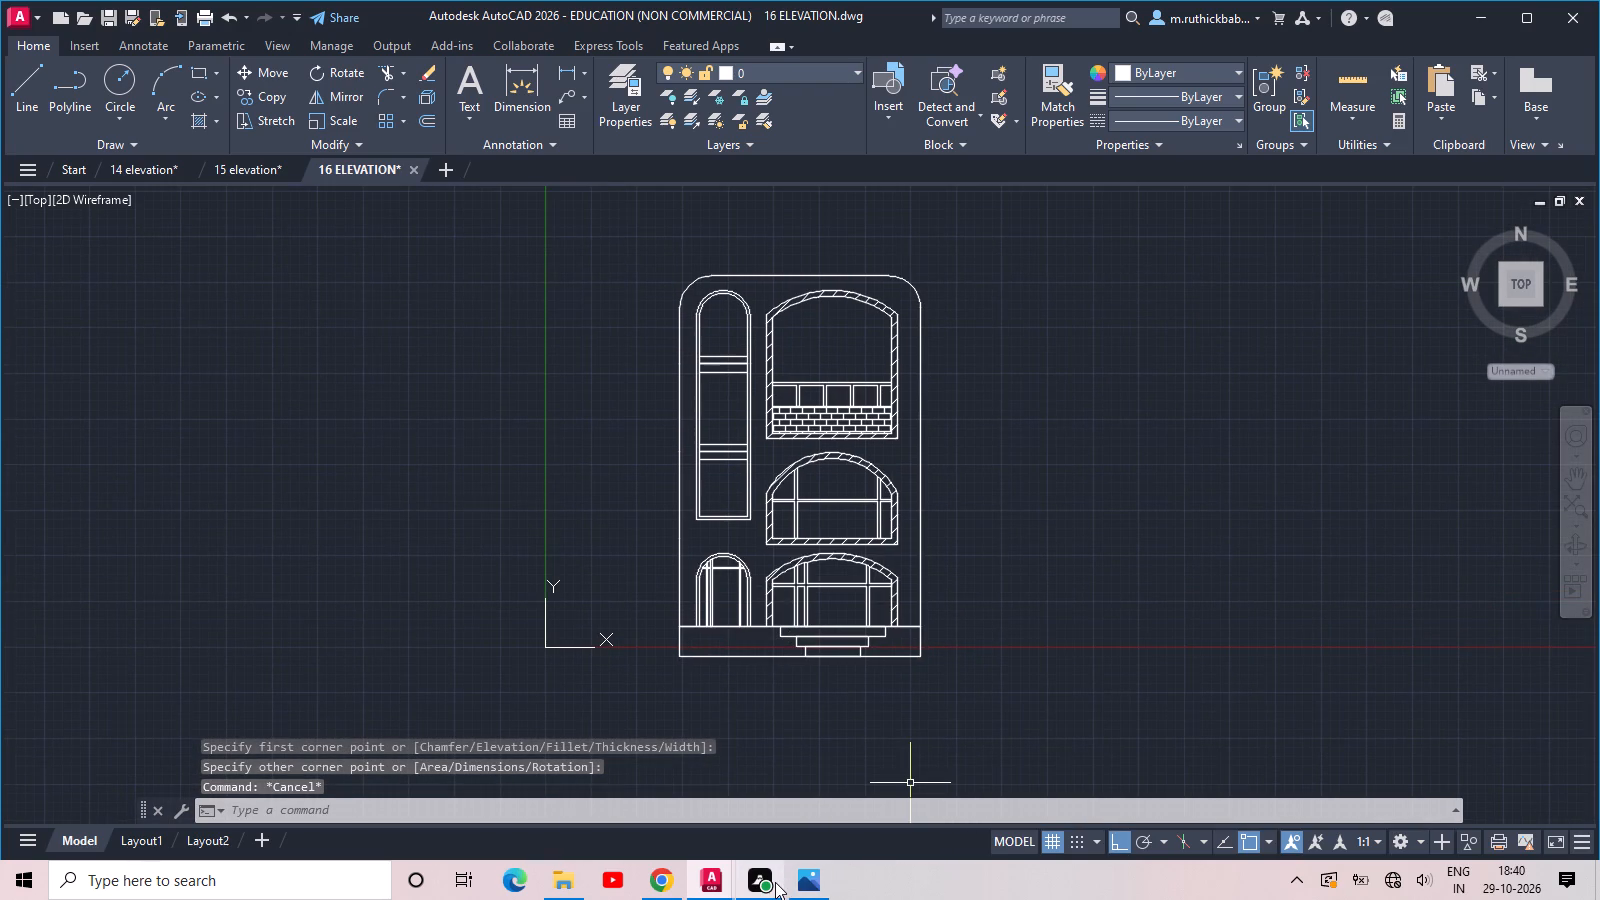
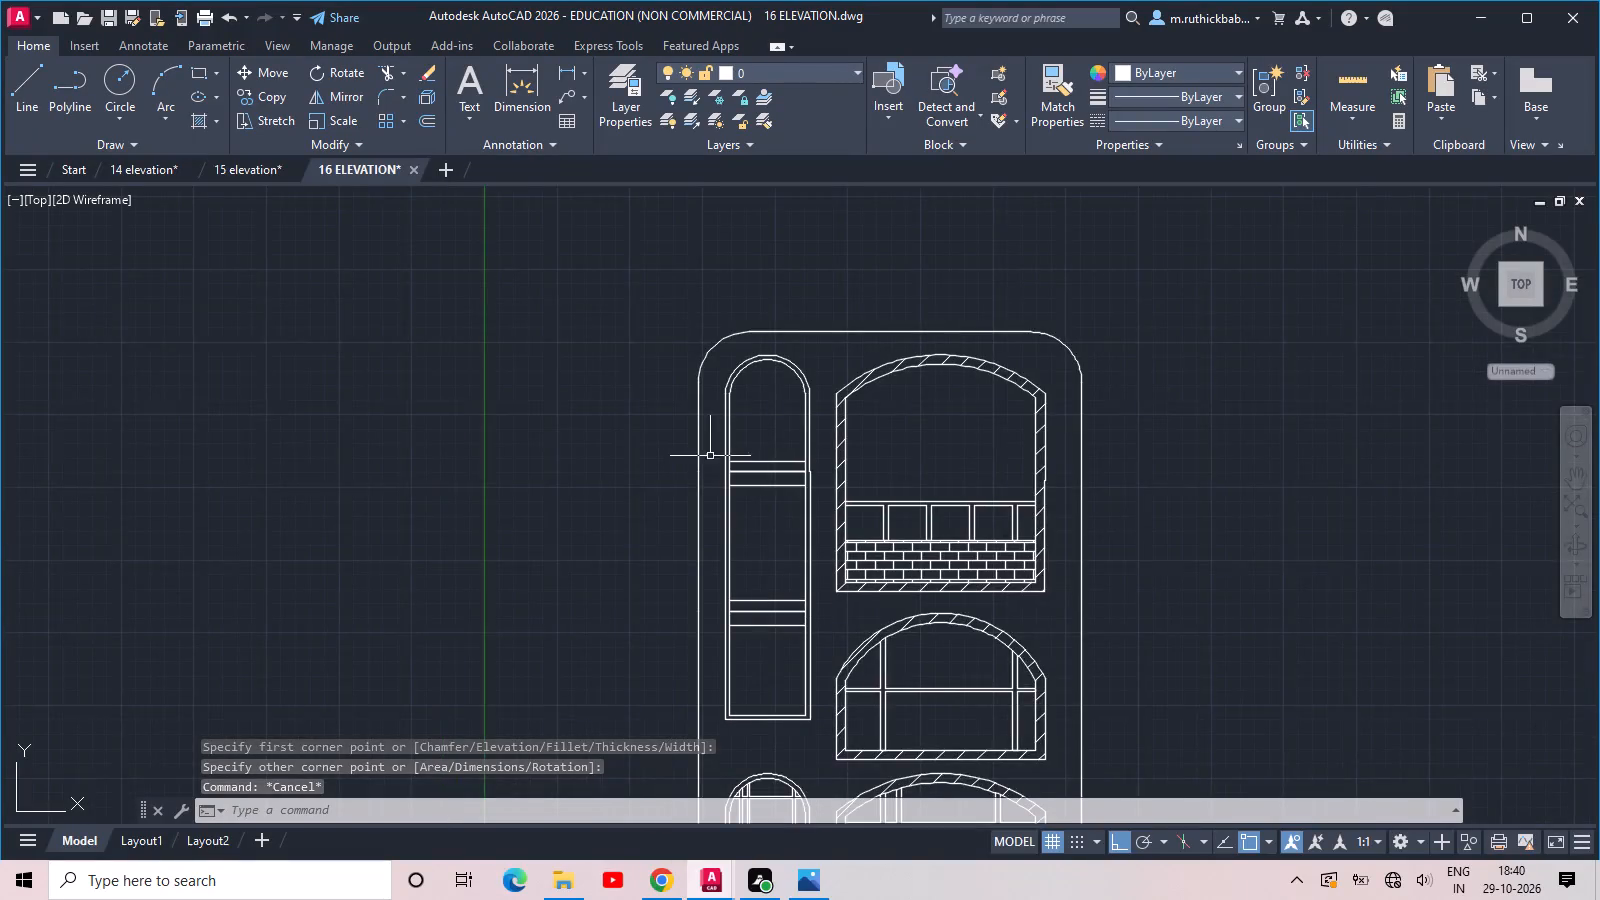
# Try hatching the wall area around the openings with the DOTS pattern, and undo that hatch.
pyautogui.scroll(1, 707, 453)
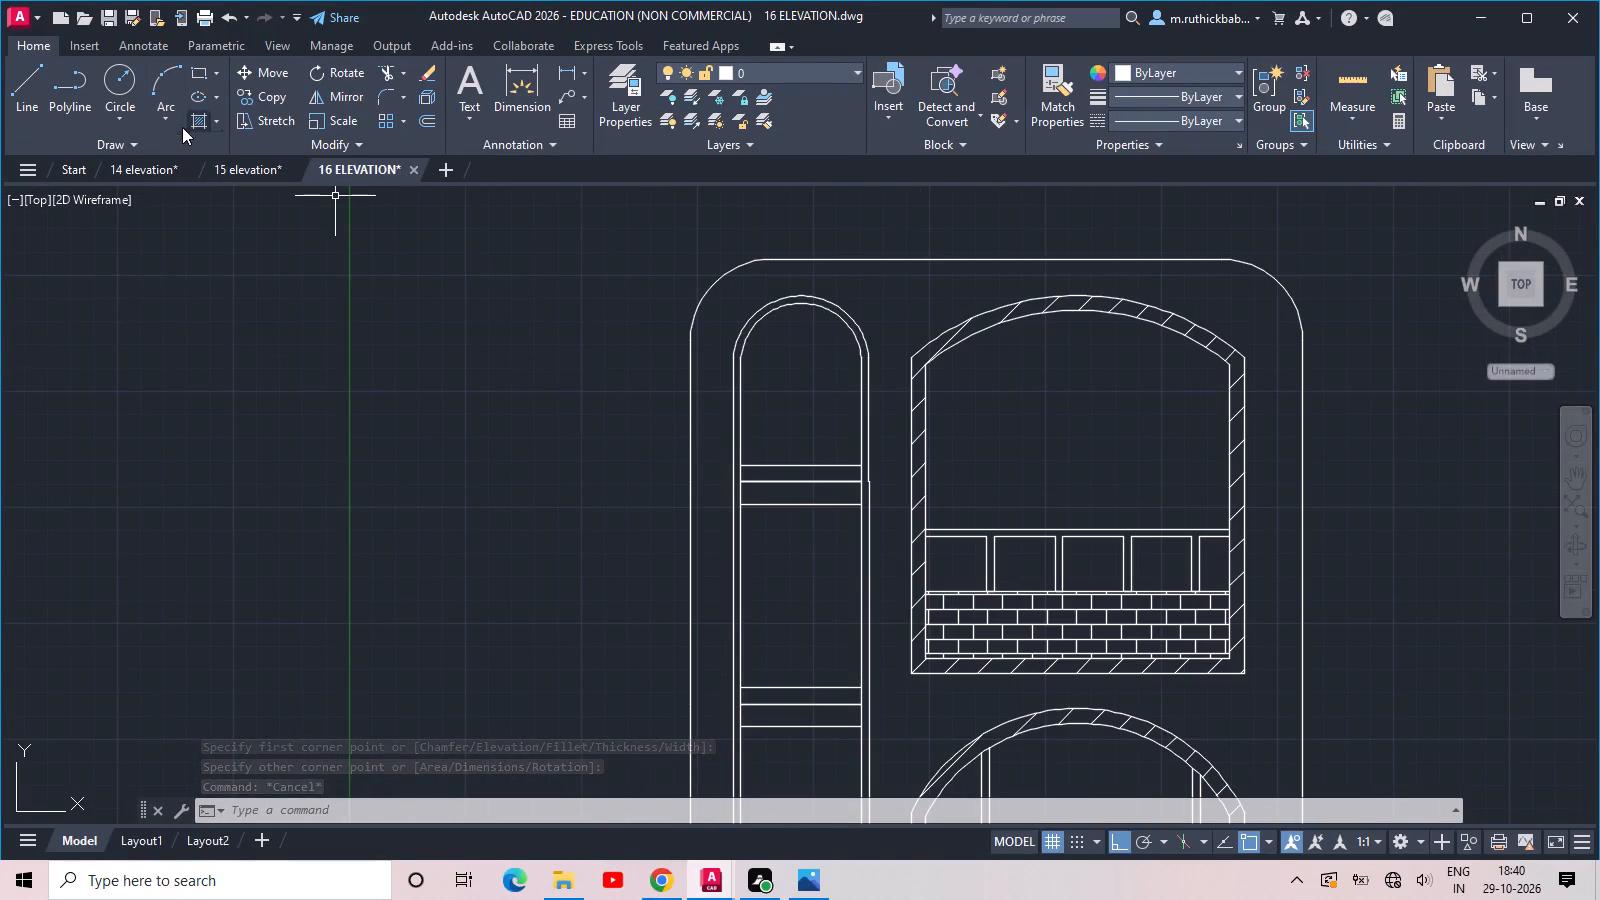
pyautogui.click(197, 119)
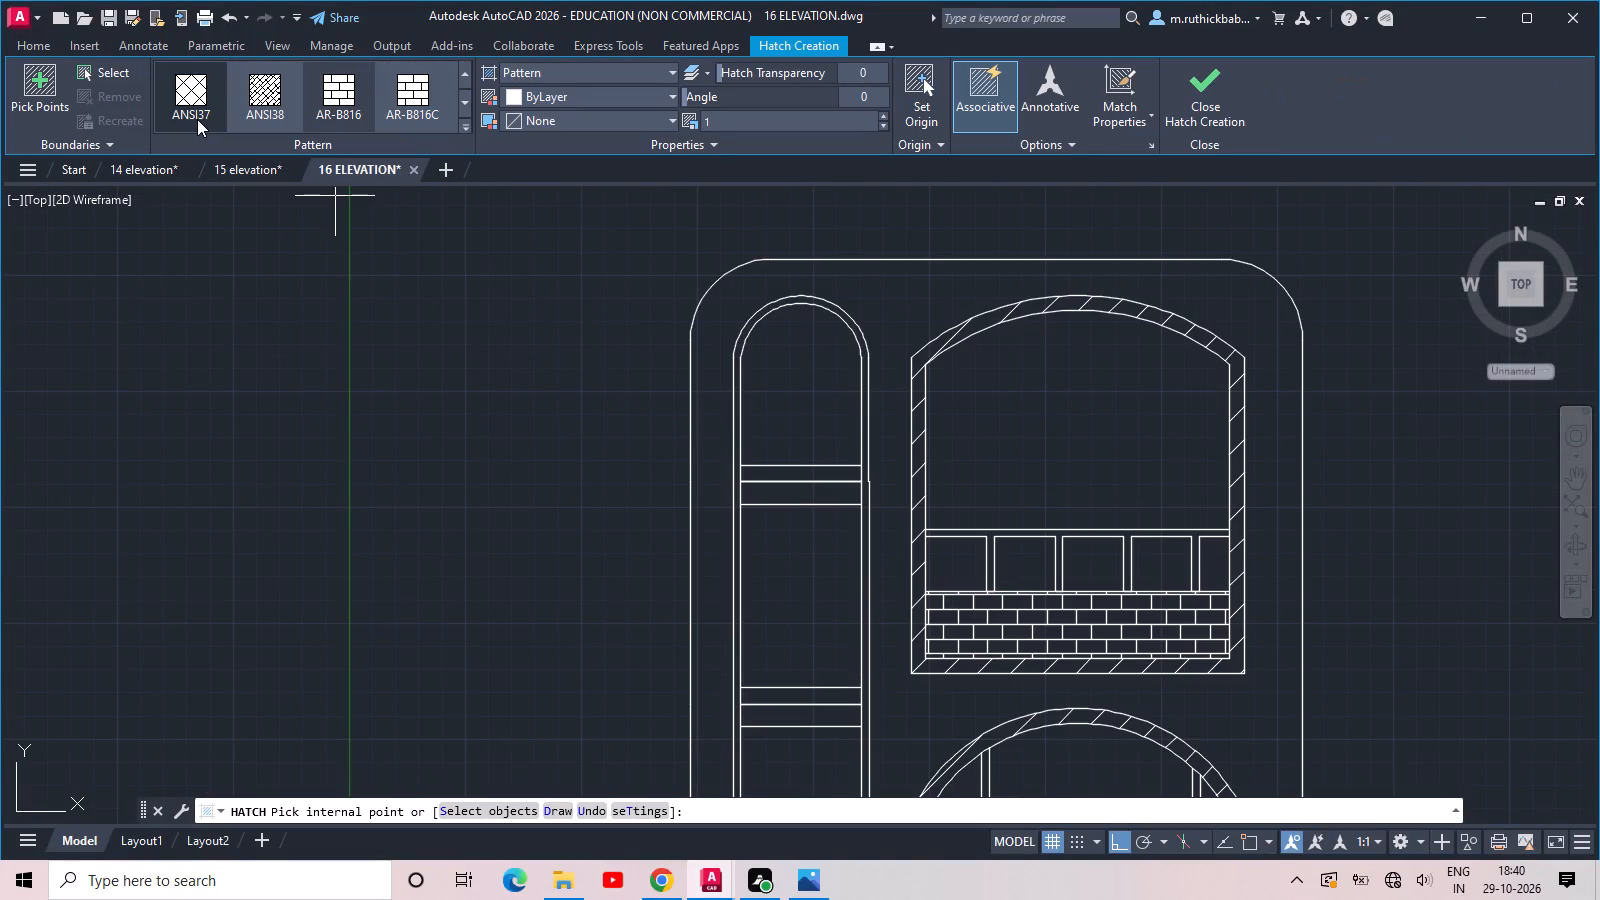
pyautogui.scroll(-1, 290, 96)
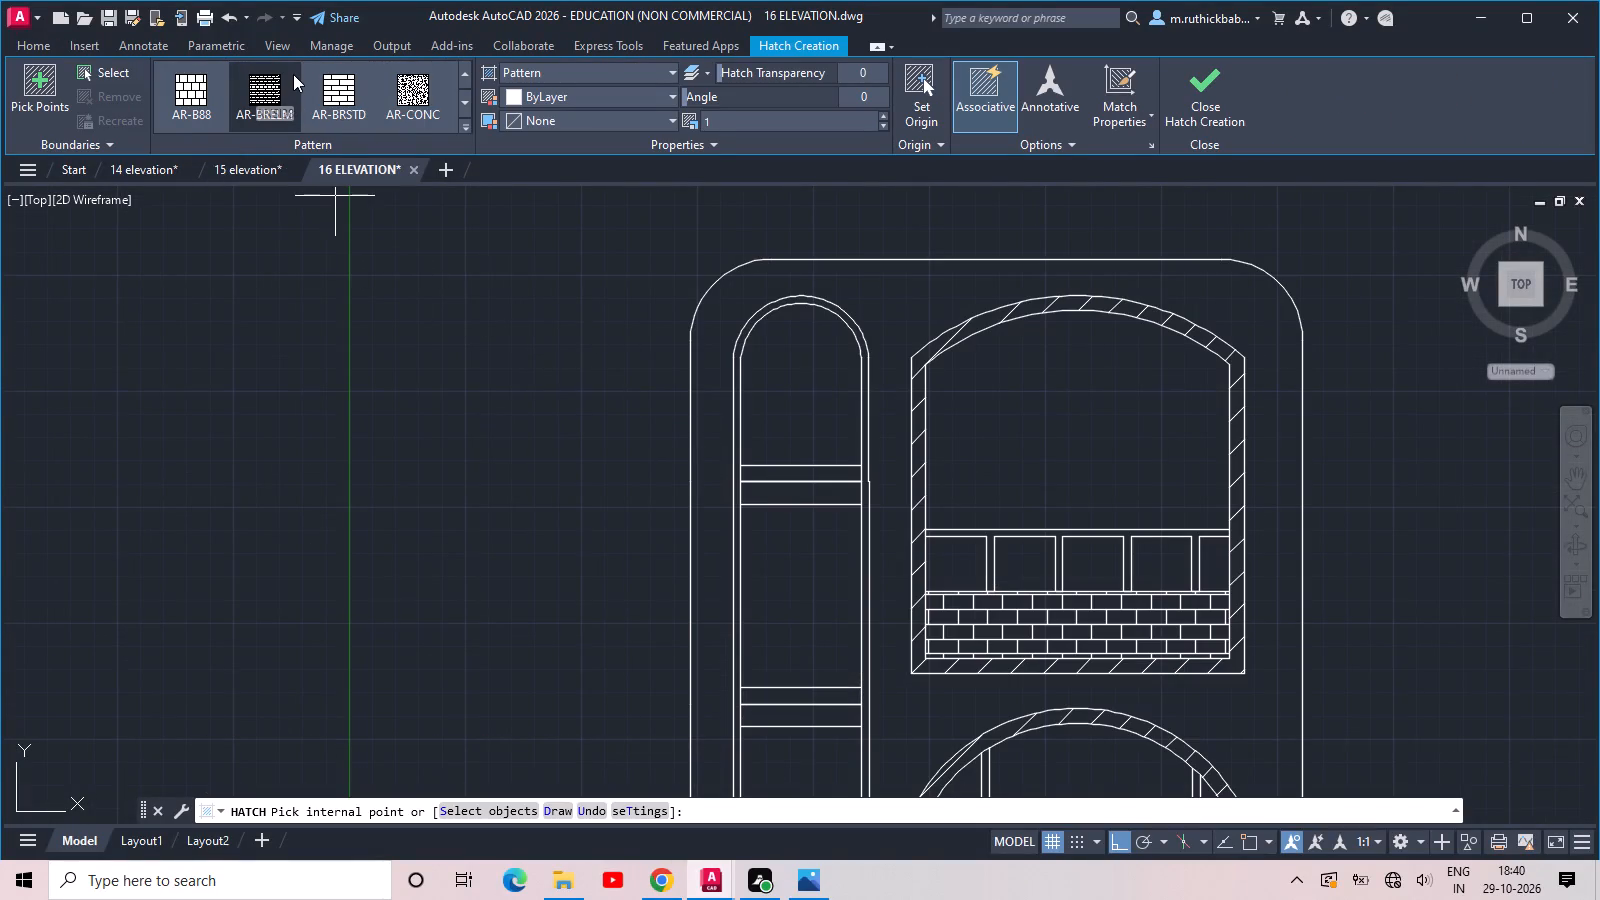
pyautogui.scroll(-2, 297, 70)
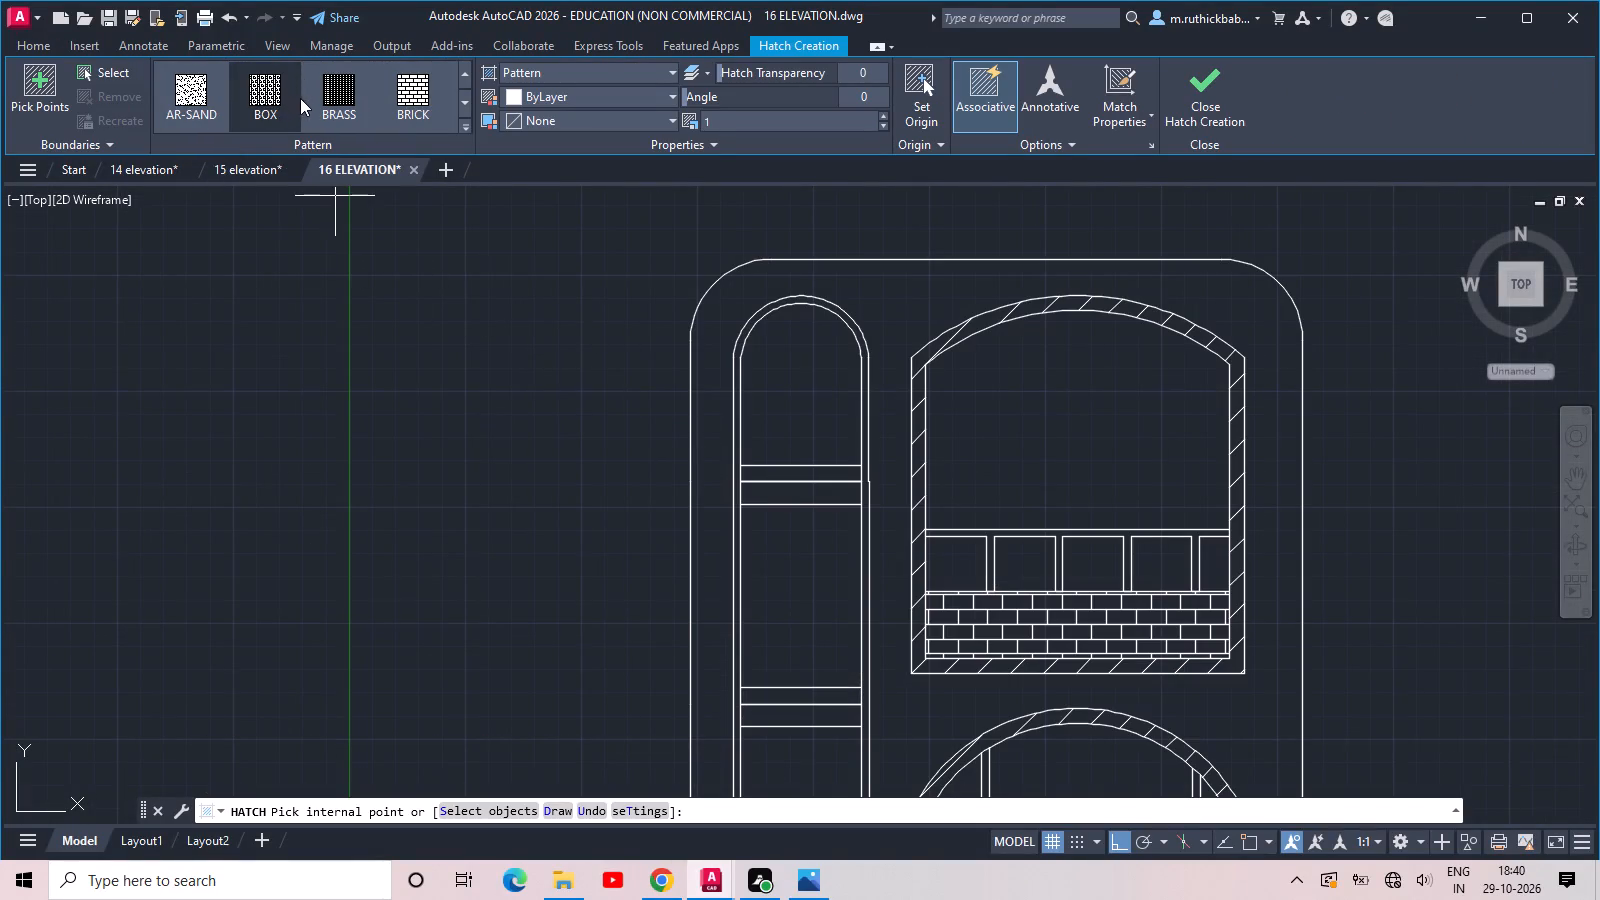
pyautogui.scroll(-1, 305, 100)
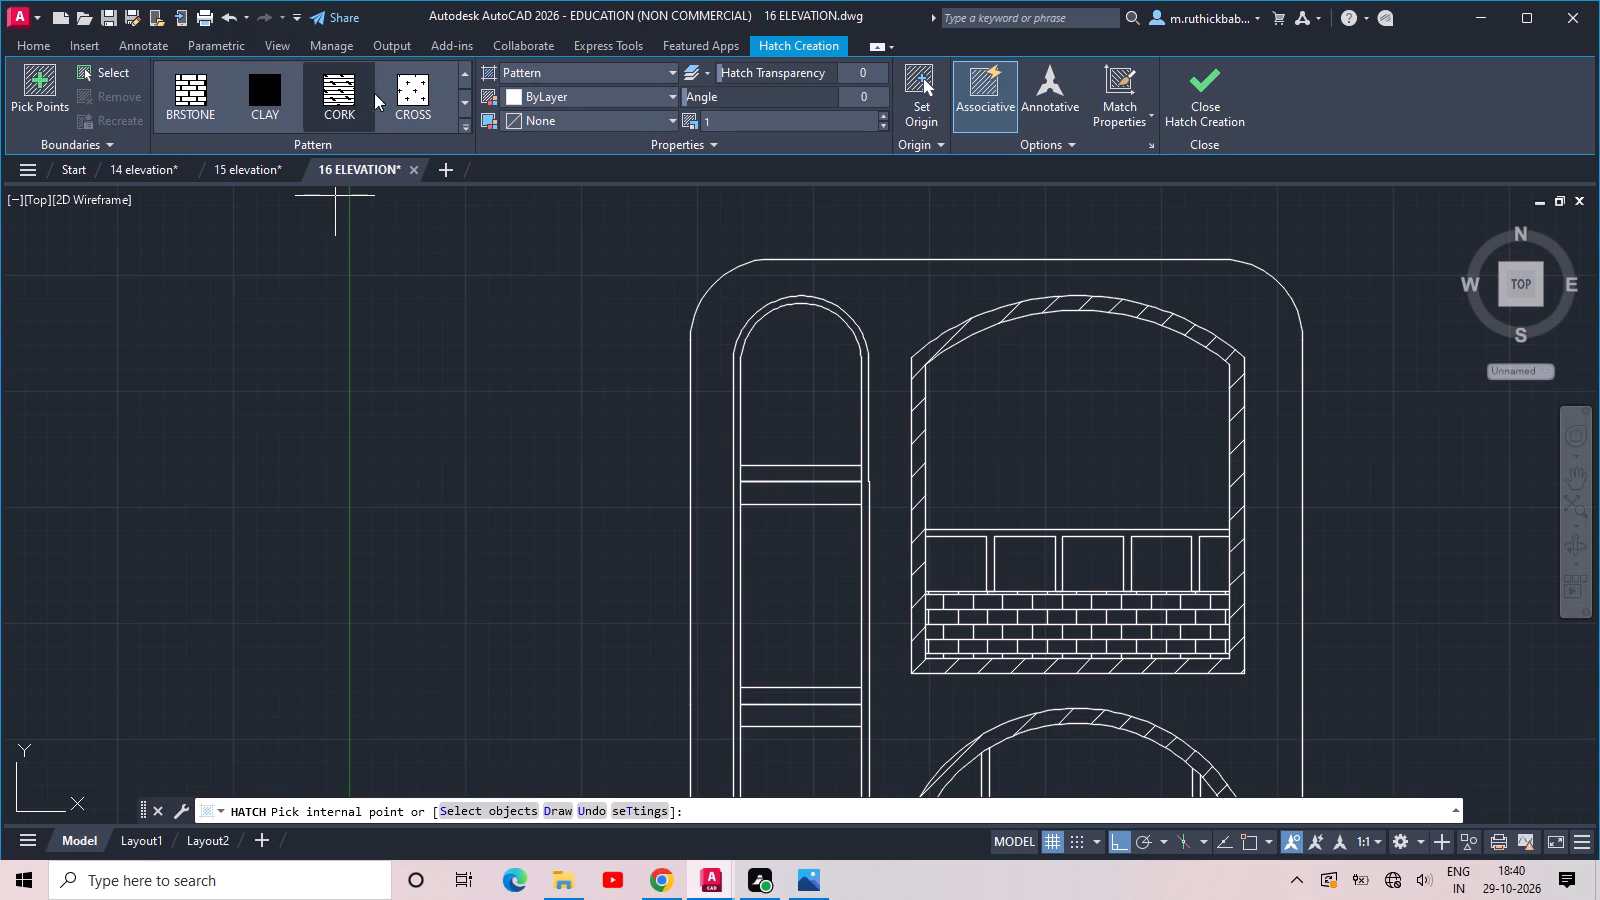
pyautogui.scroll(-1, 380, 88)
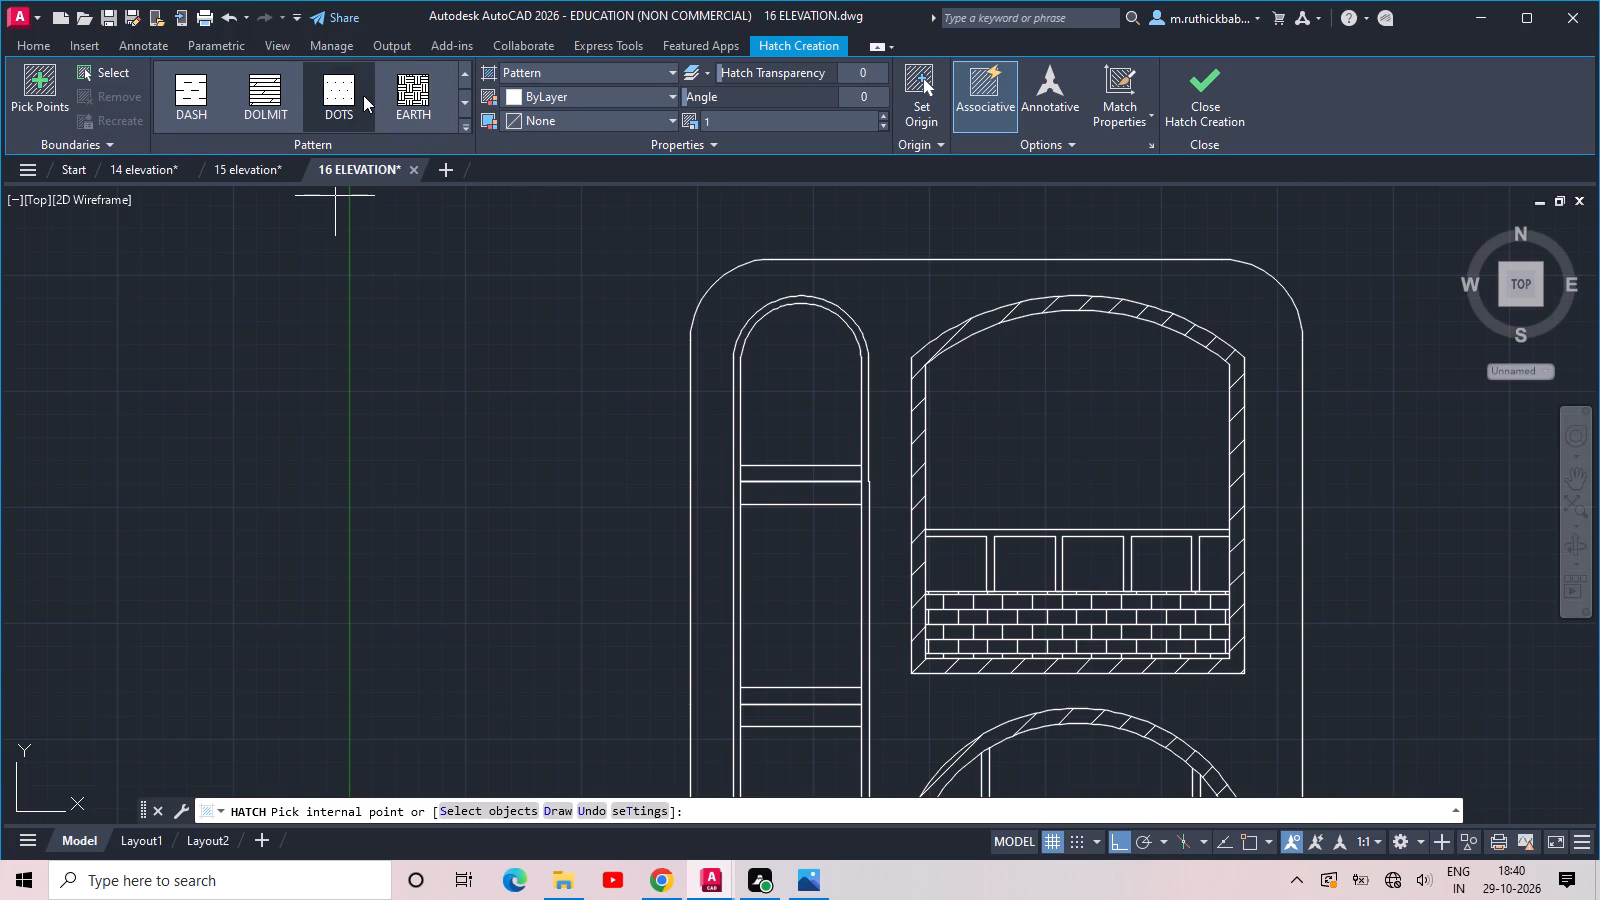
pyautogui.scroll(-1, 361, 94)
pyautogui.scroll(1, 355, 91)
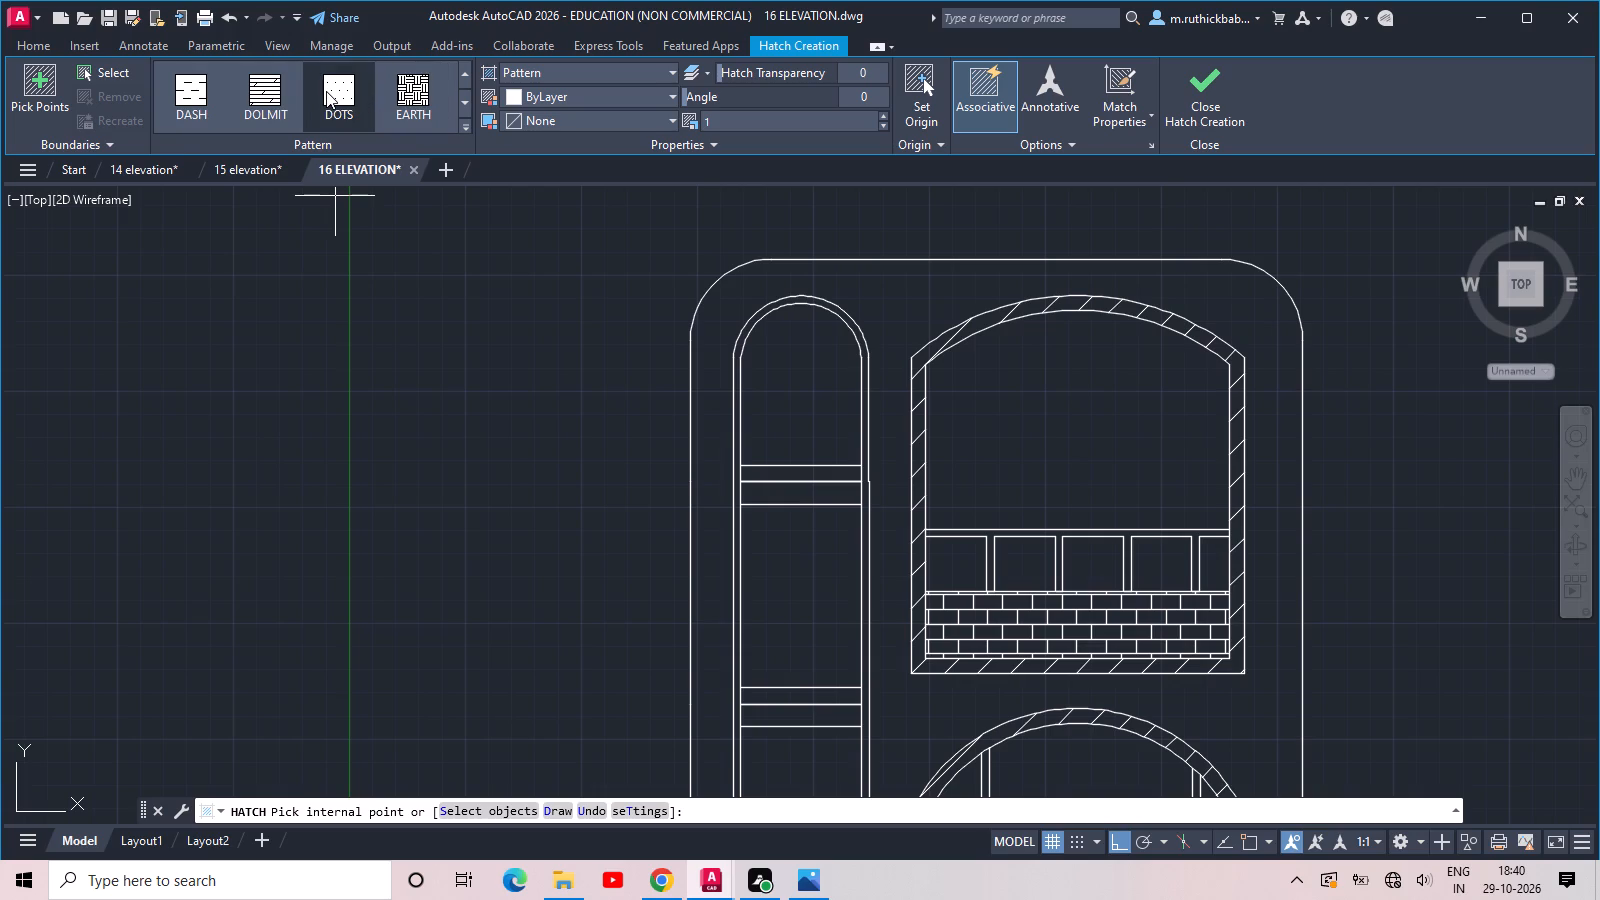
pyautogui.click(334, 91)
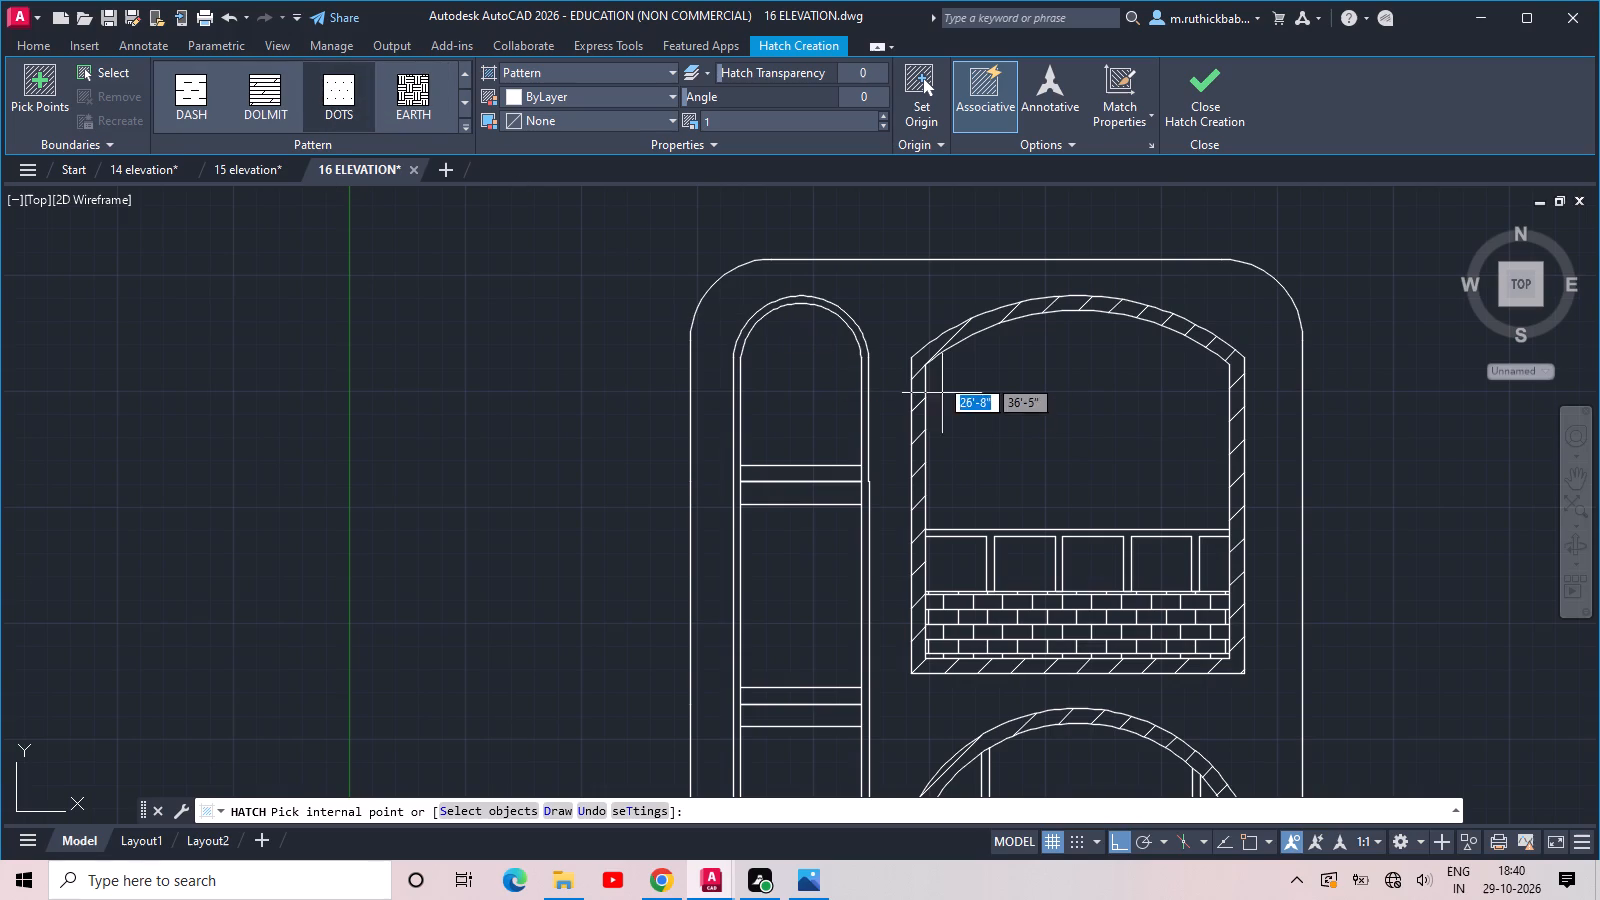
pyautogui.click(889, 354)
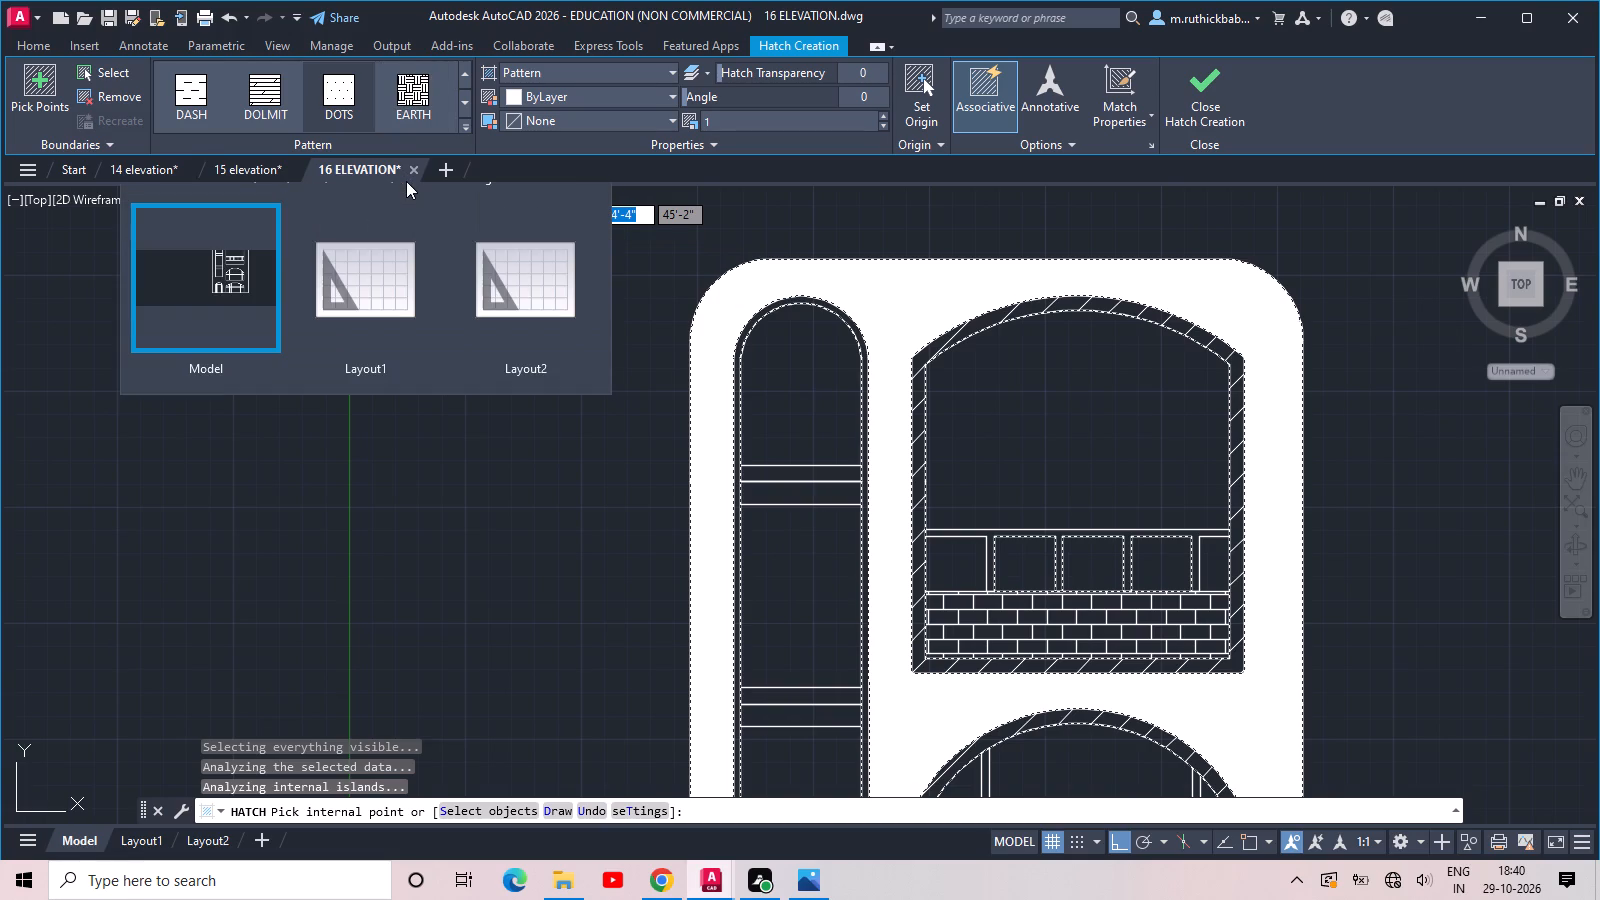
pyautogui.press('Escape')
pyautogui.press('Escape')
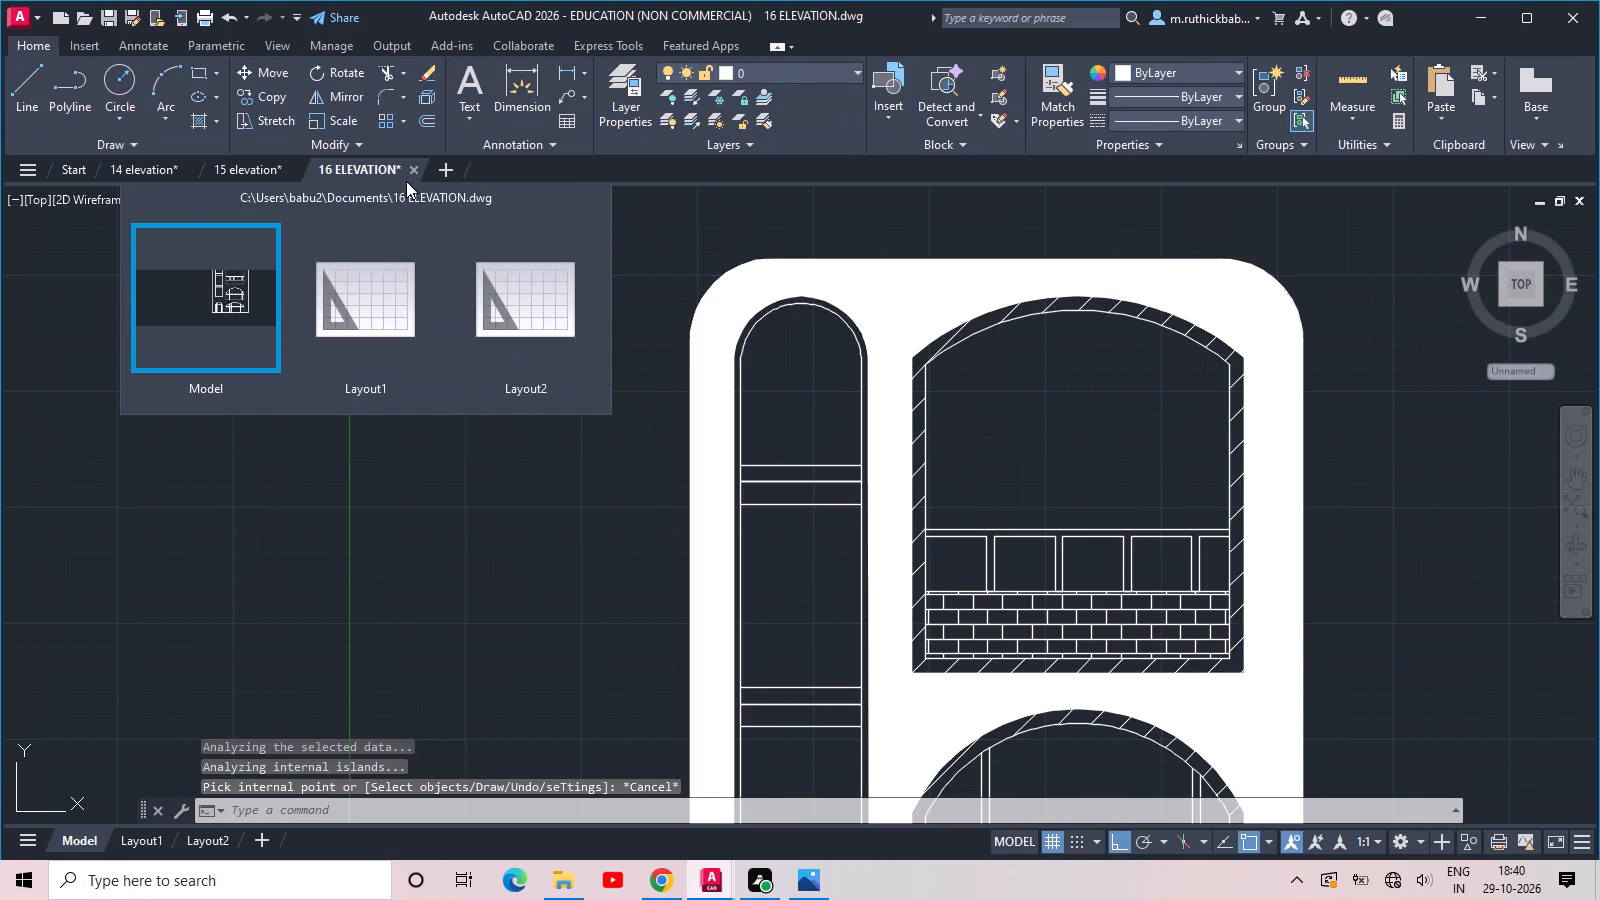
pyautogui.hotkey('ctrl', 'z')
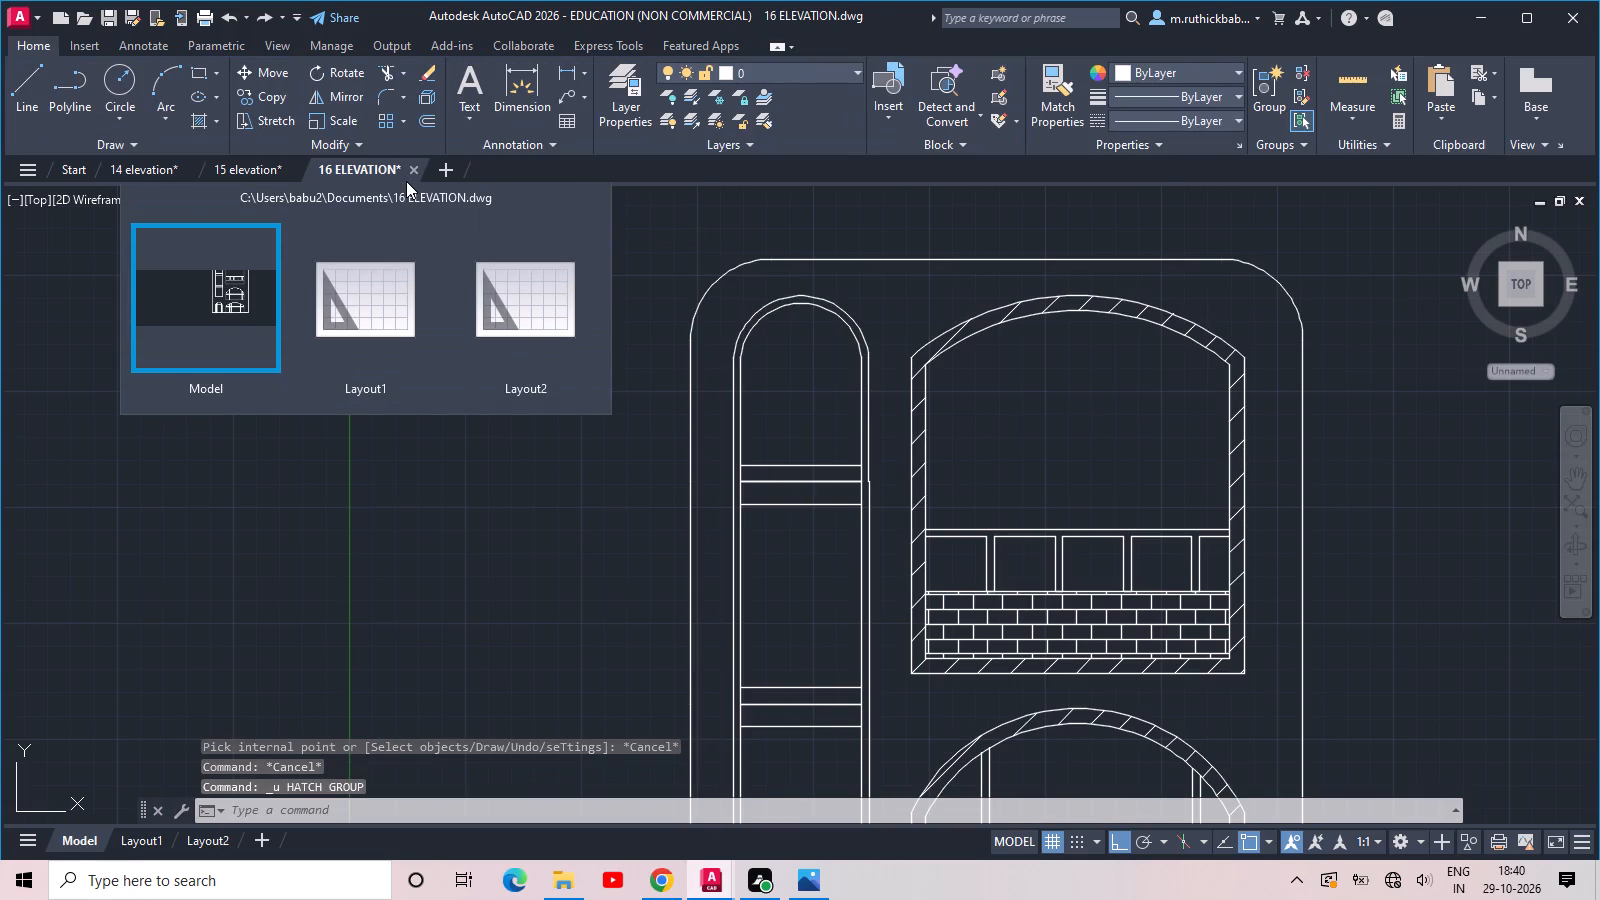
# Hatch the upper horizontal band of the tall narrow arched window with the SWAMP pattern.
pyautogui.click(201, 125)
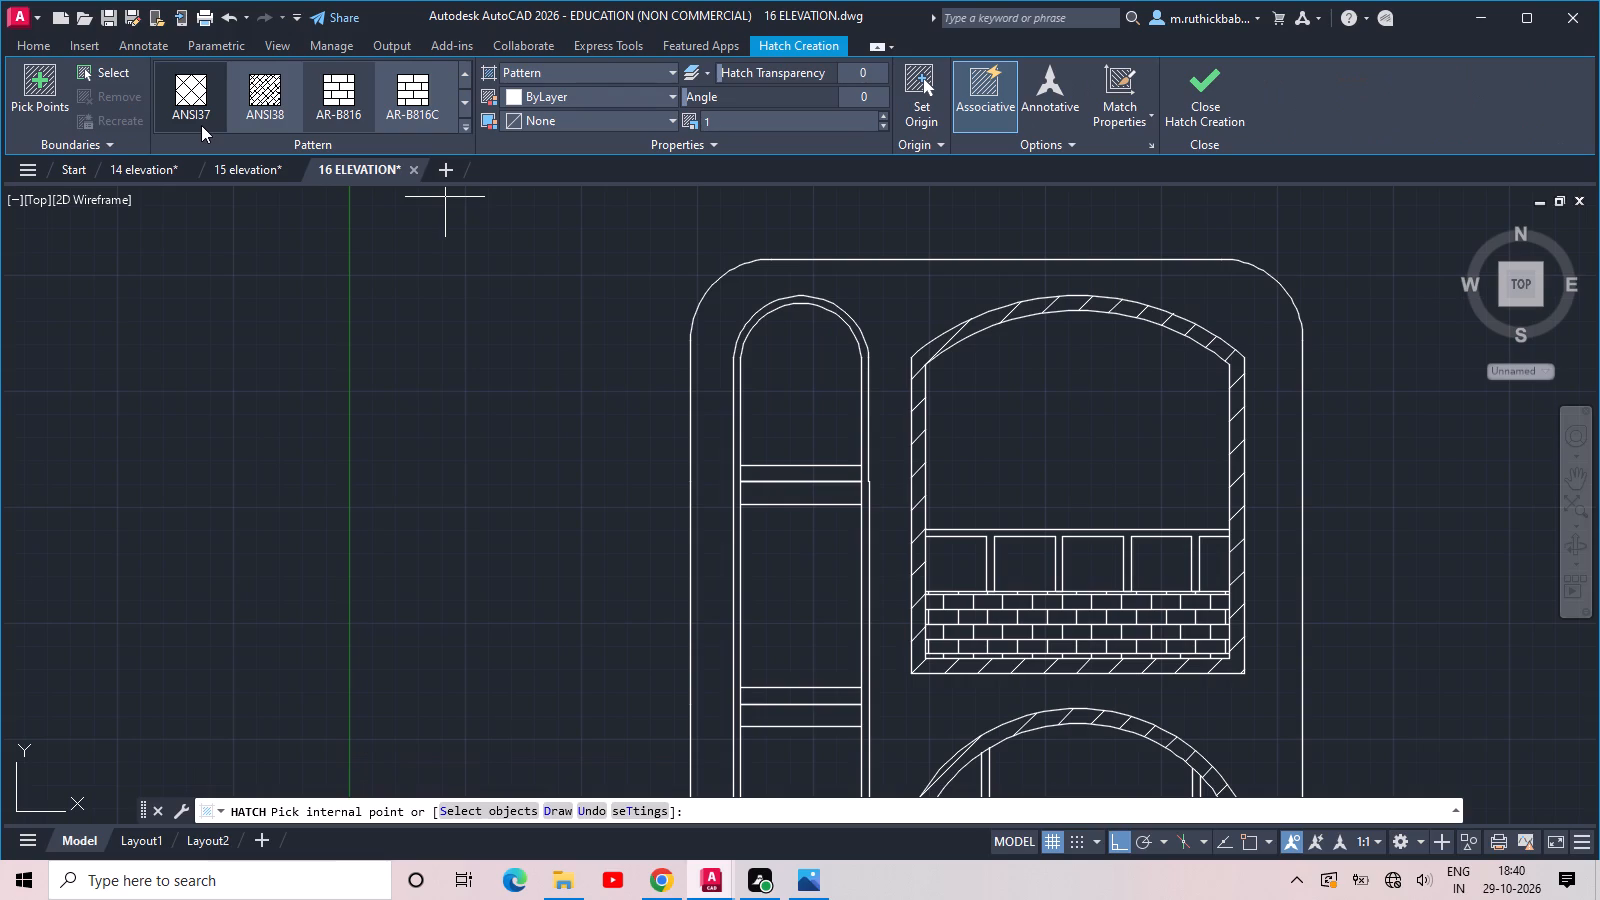
pyautogui.scroll(-2, 214, 80)
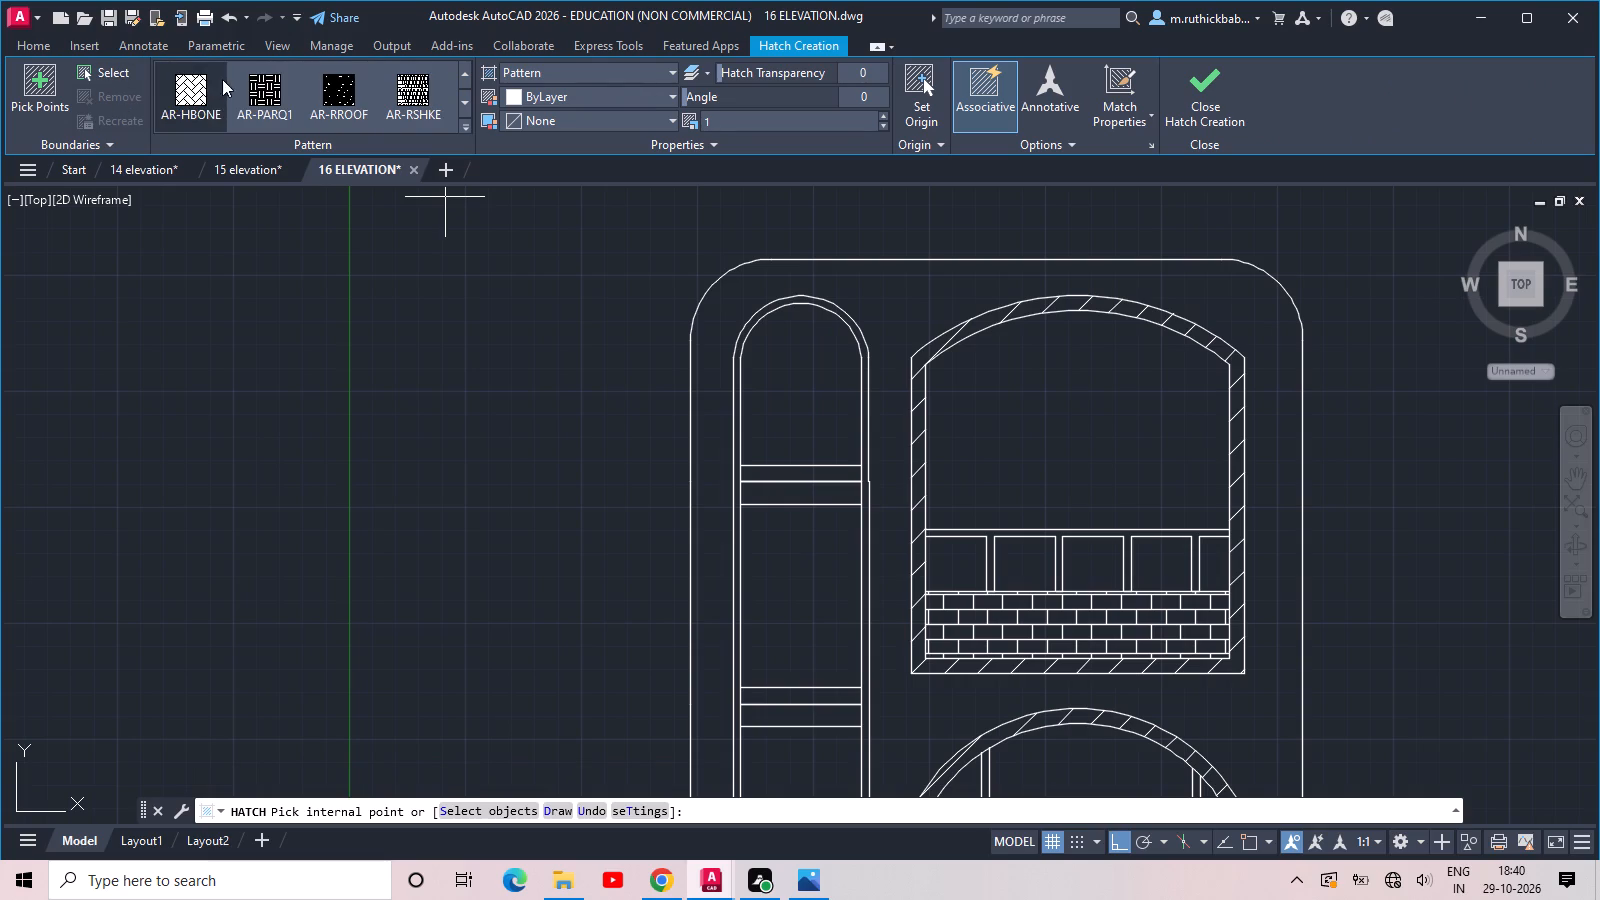
pyautogui.scroll(-1, 260, 90)
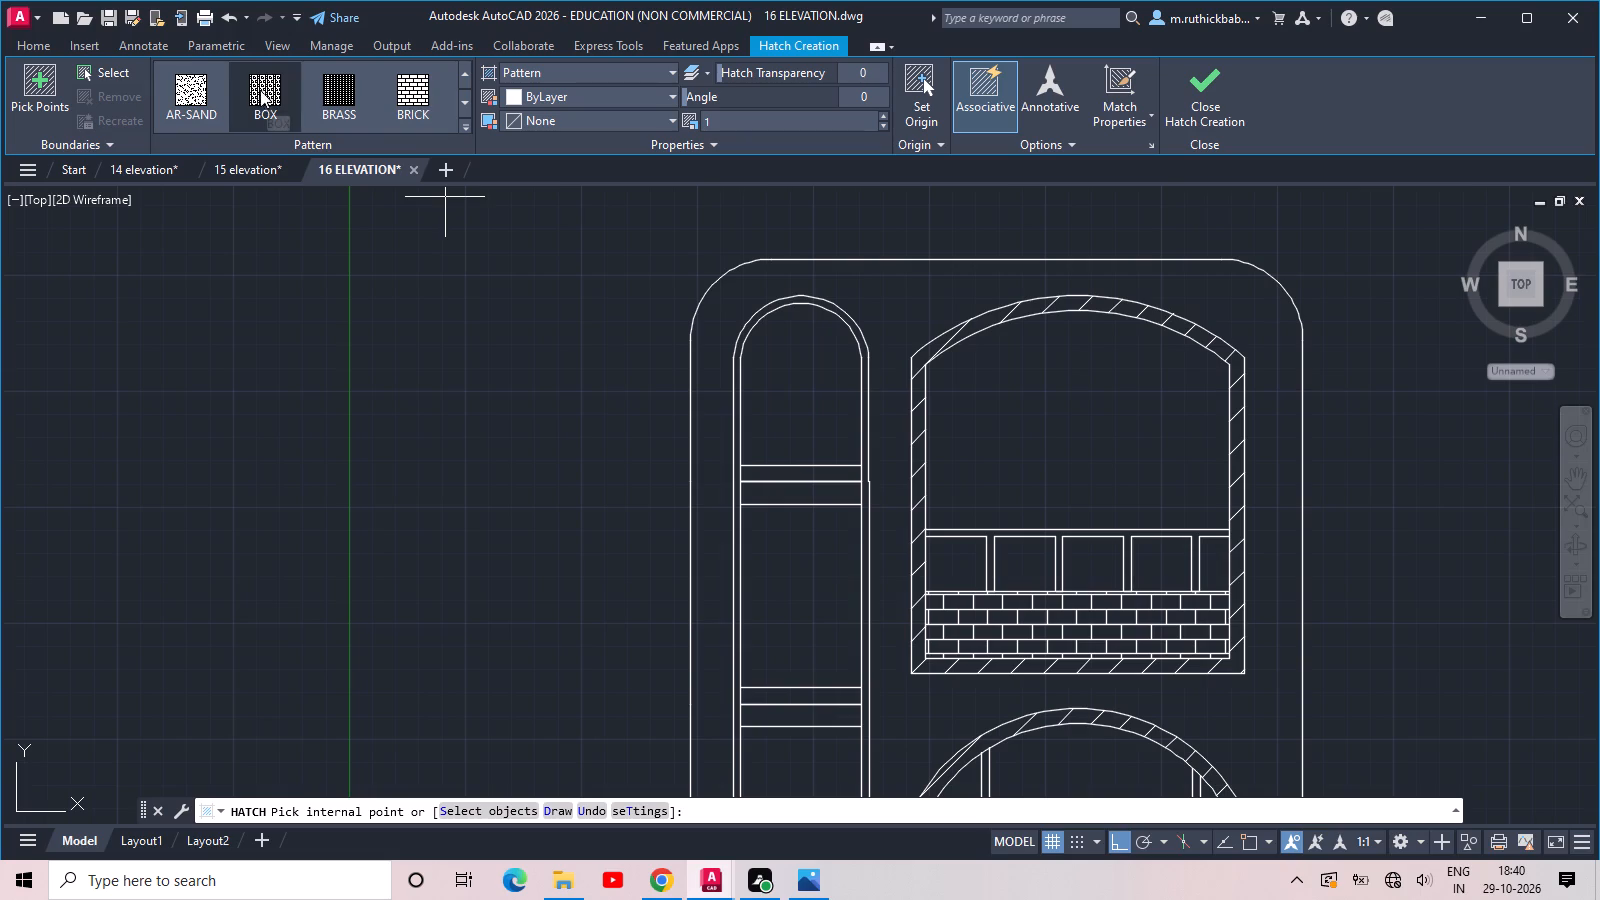
pyautogui.scroll(-1, 218, 93)
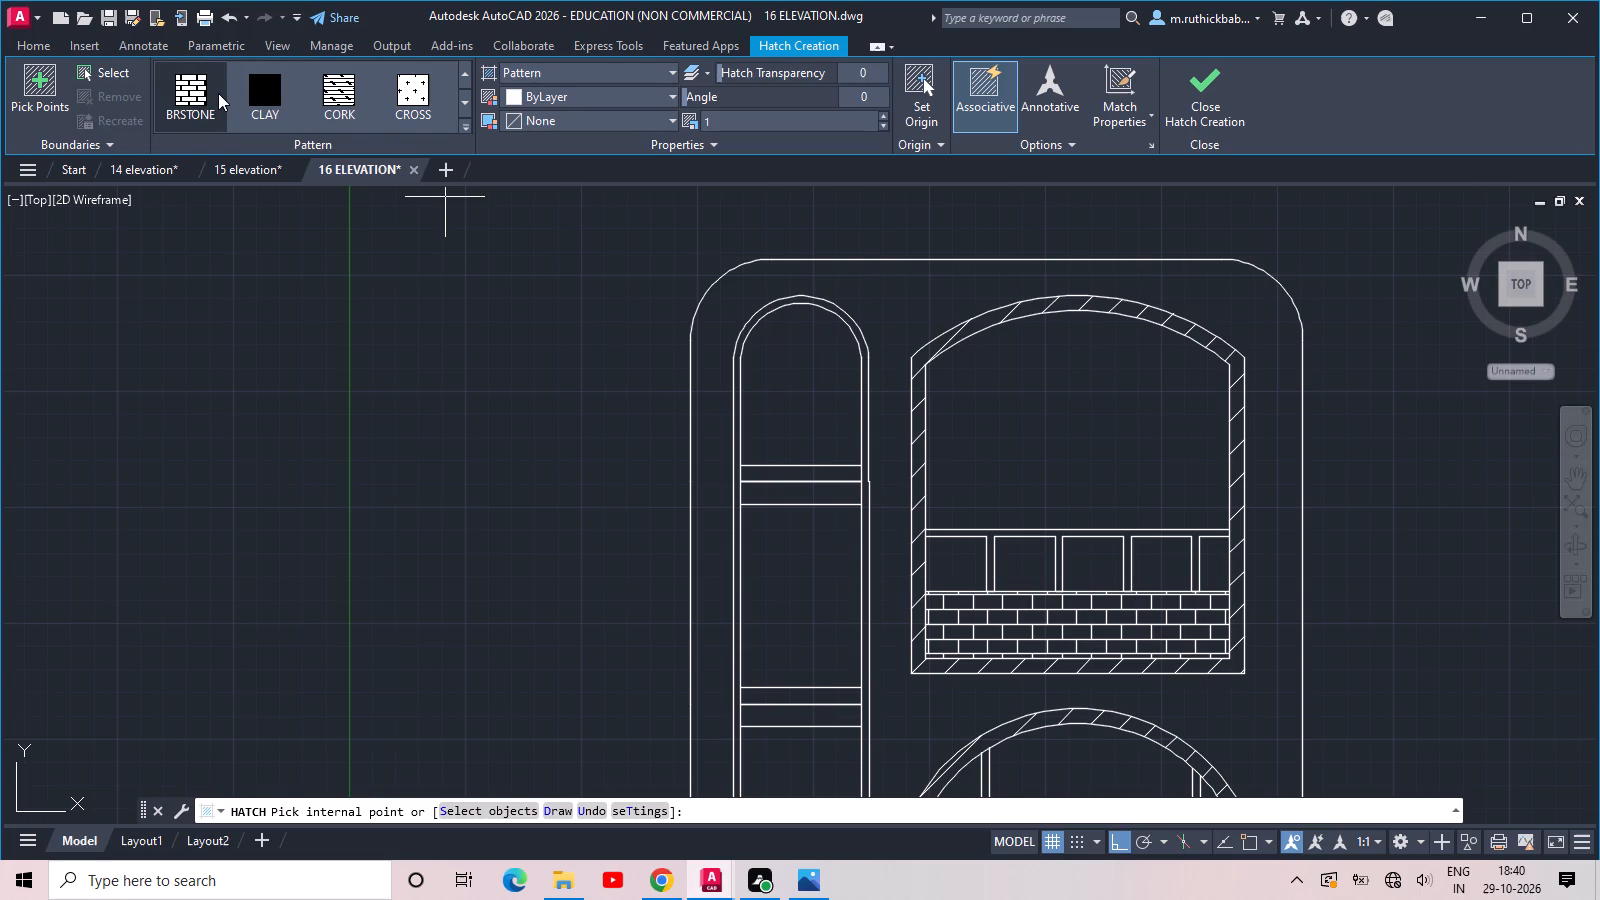
pyautogui.scroll(-2, 310, 92)
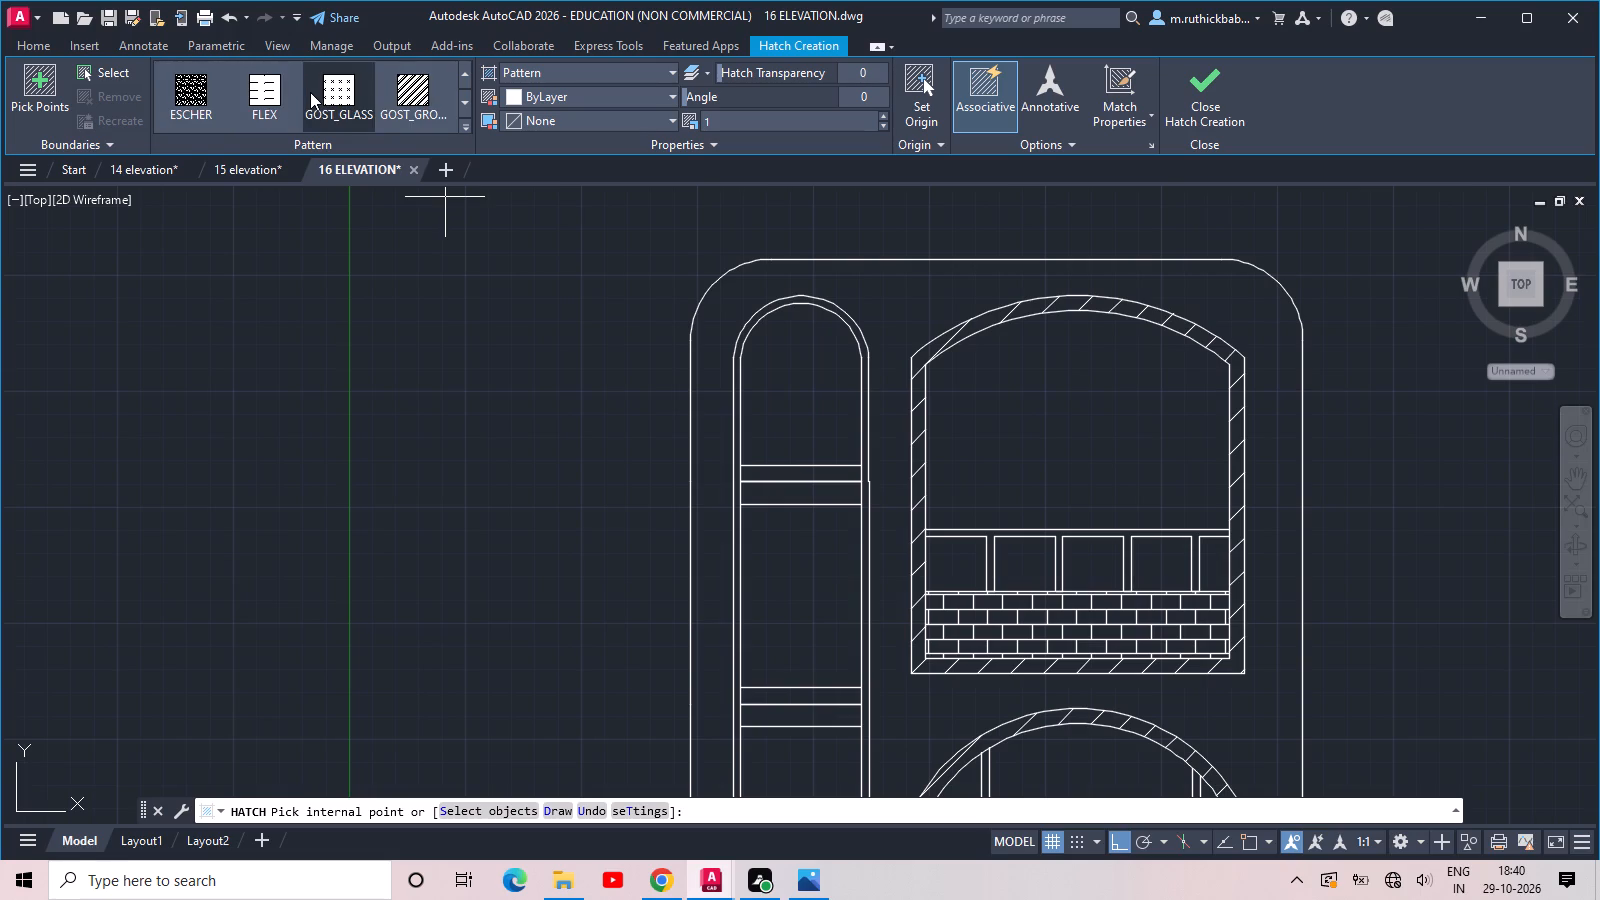
pyautogui.scroll(-2, 310, 92)
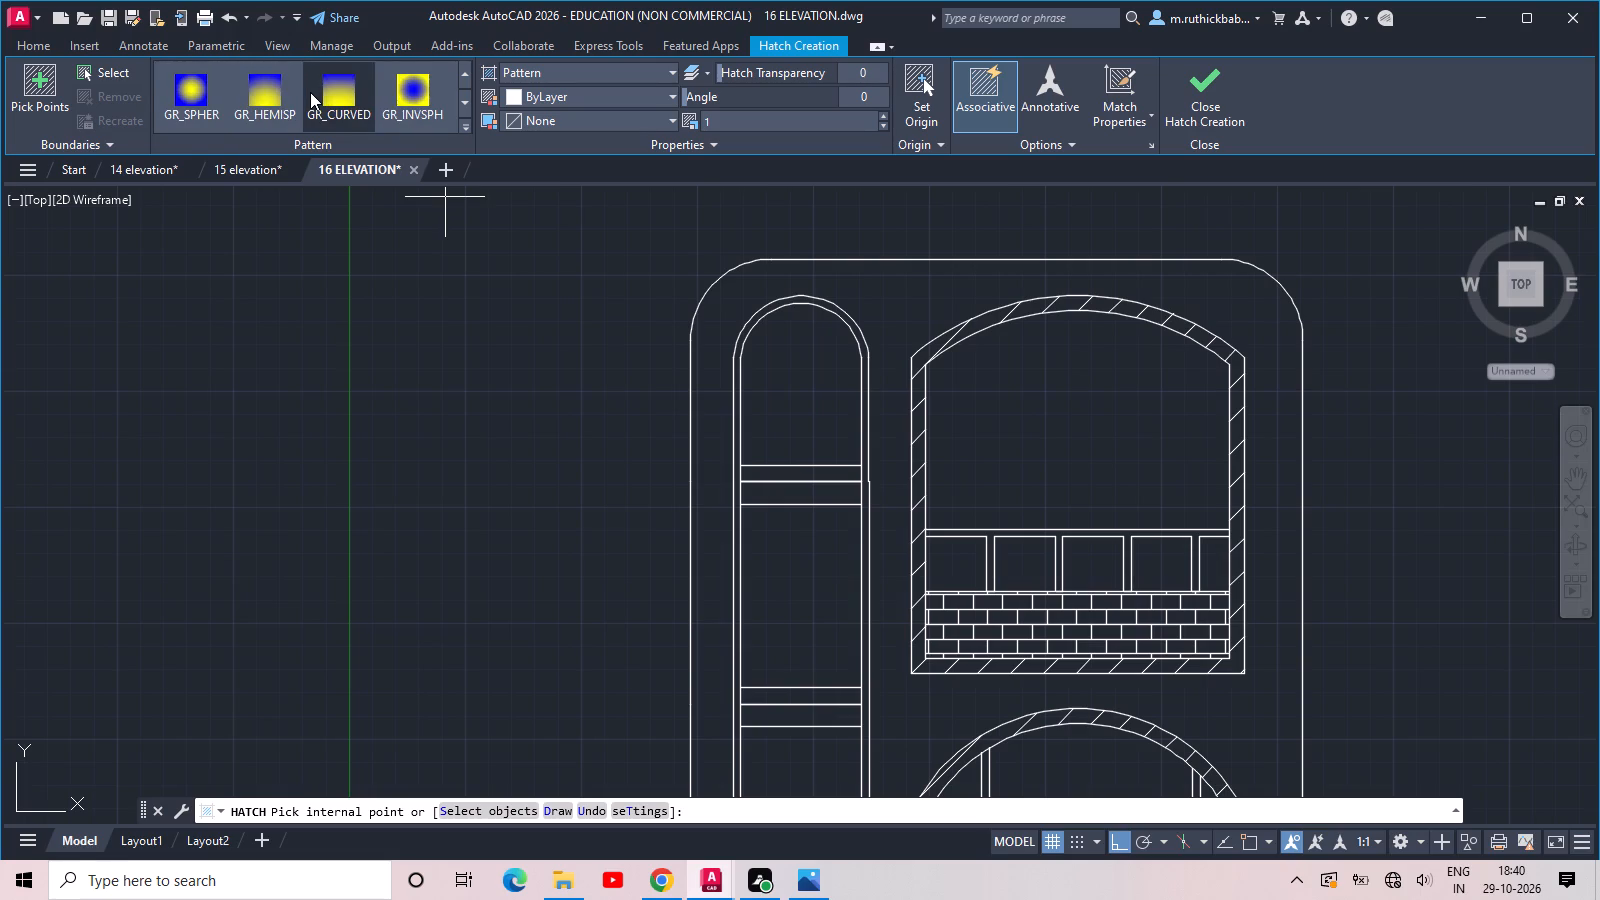
pyautogui.scroll(-3, 310, 92)
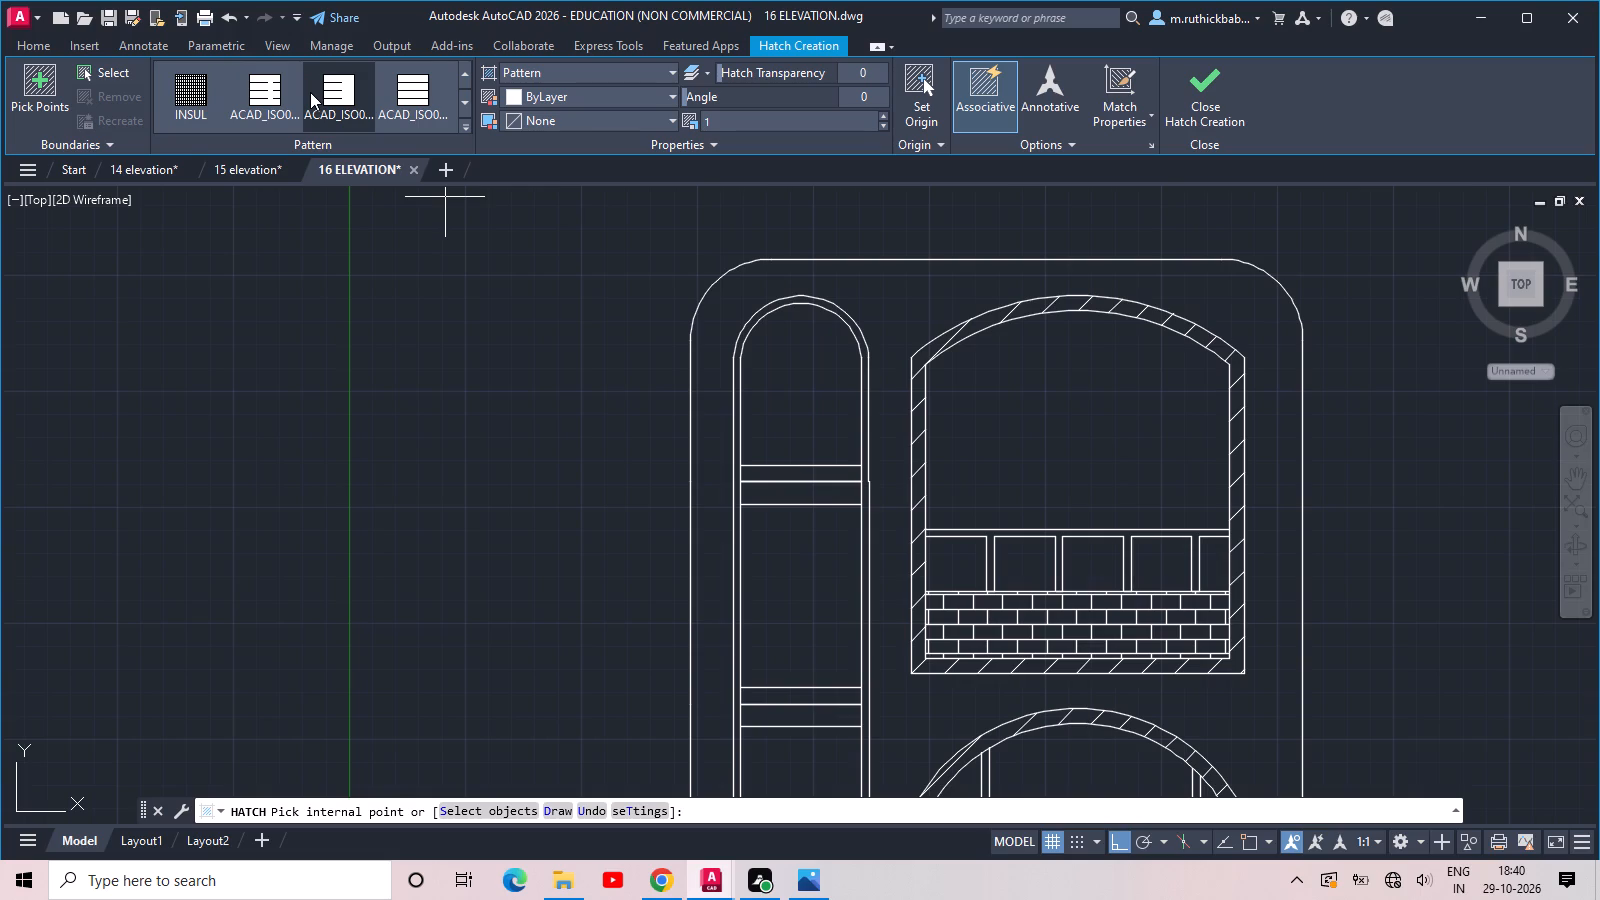
pyautogui.scroll(-4, 310, 92)
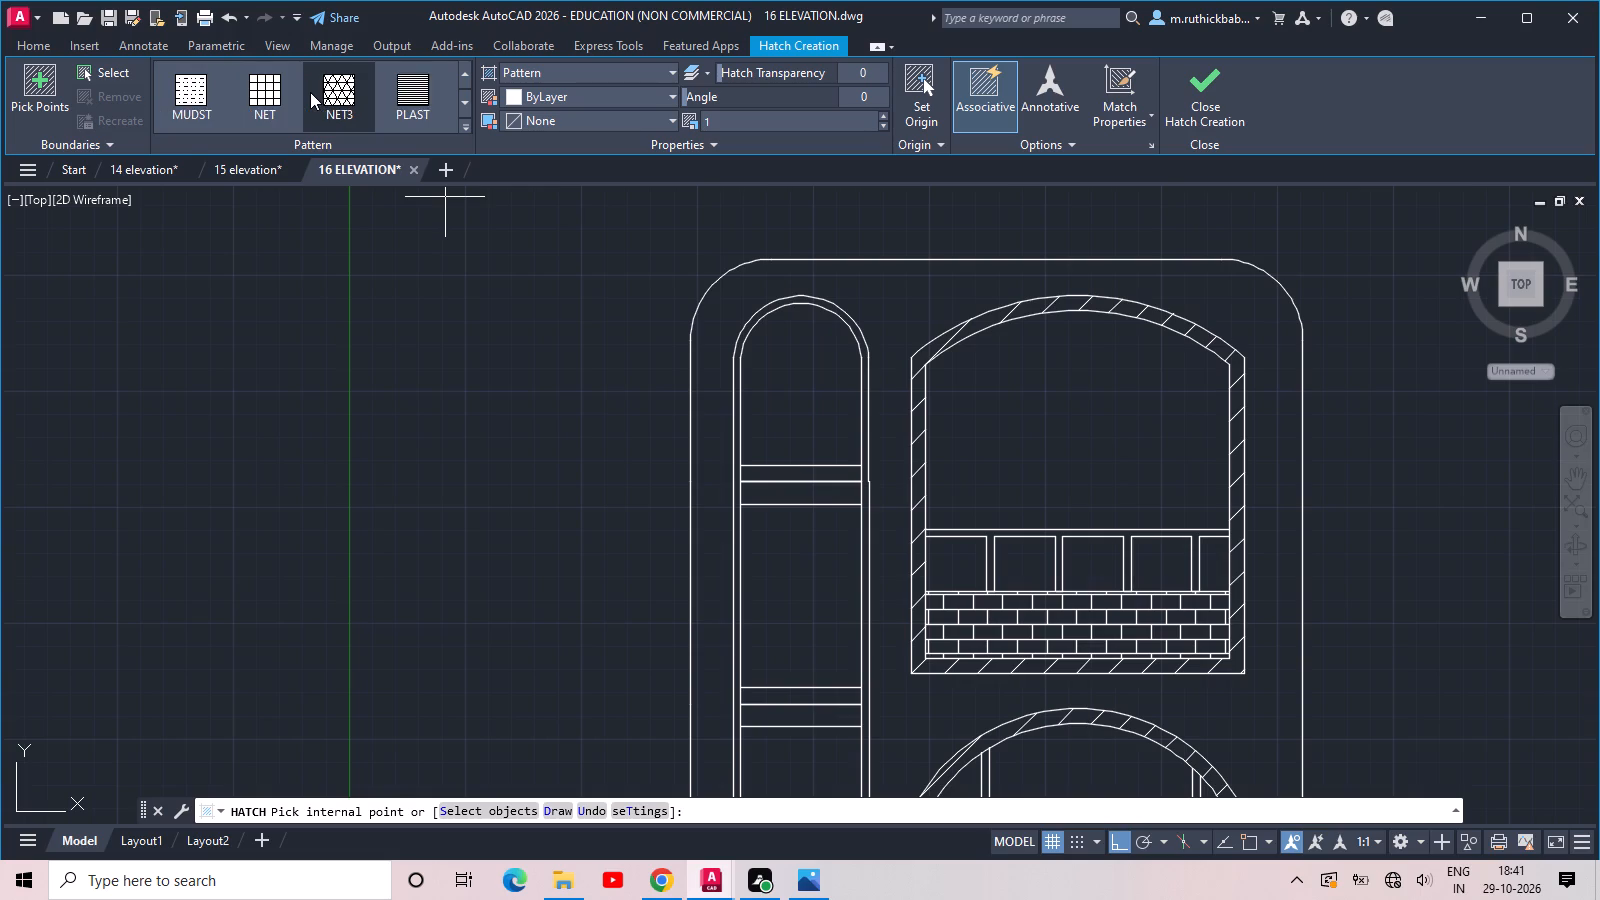
pyautogui.scroll(-2, 310, 92)
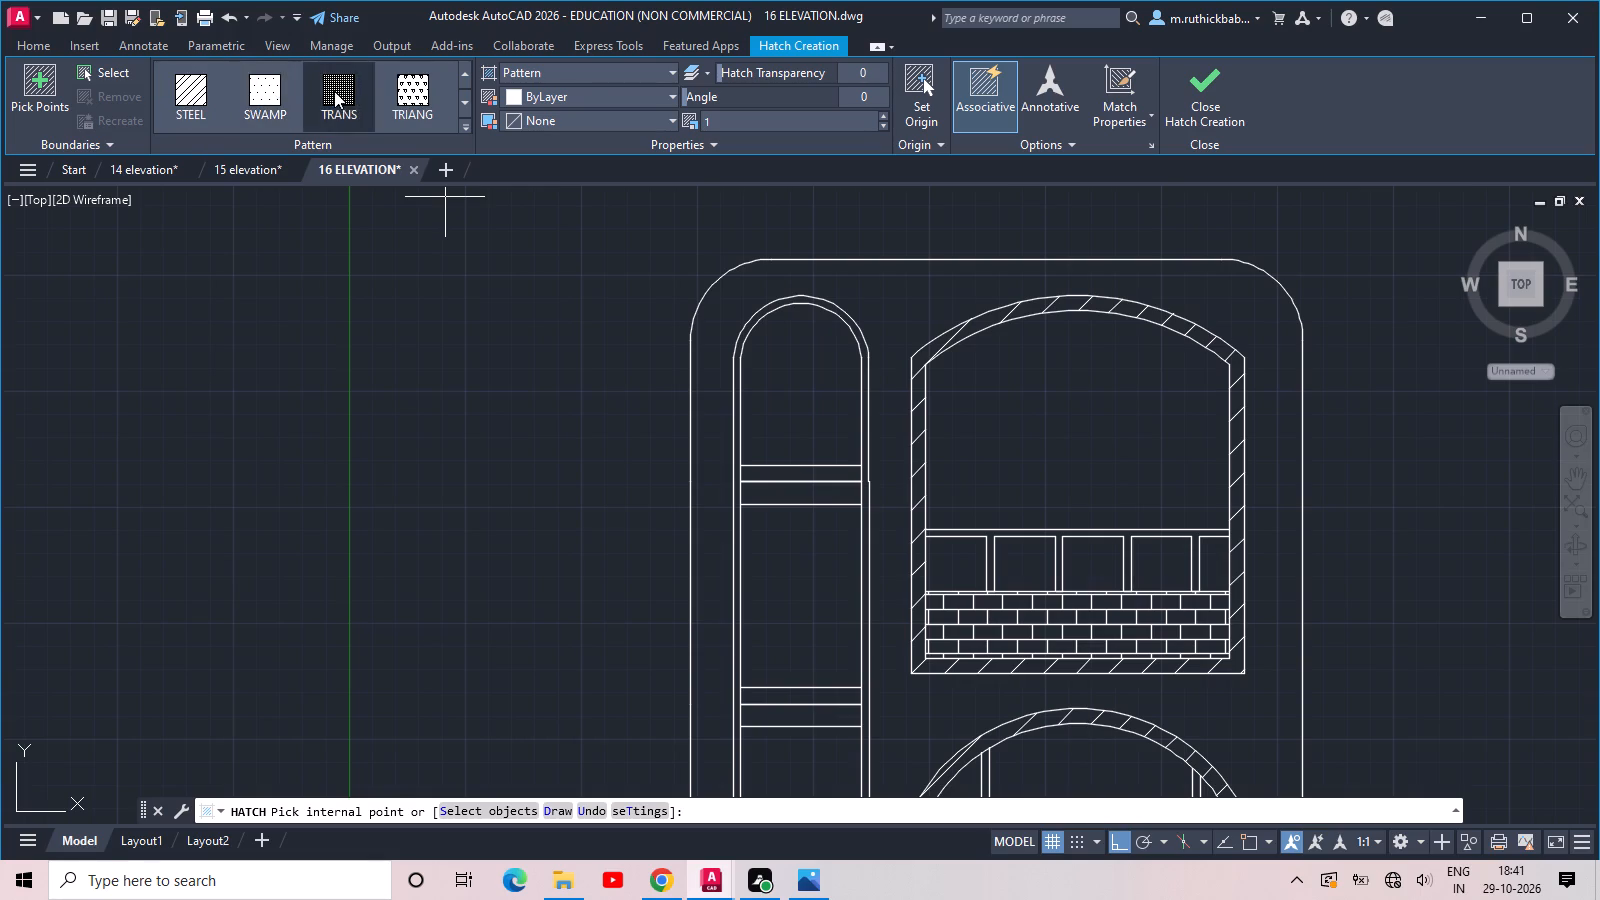
pyautogui.click(266, 97)
pyautogui.scroll(2, 798, 496)
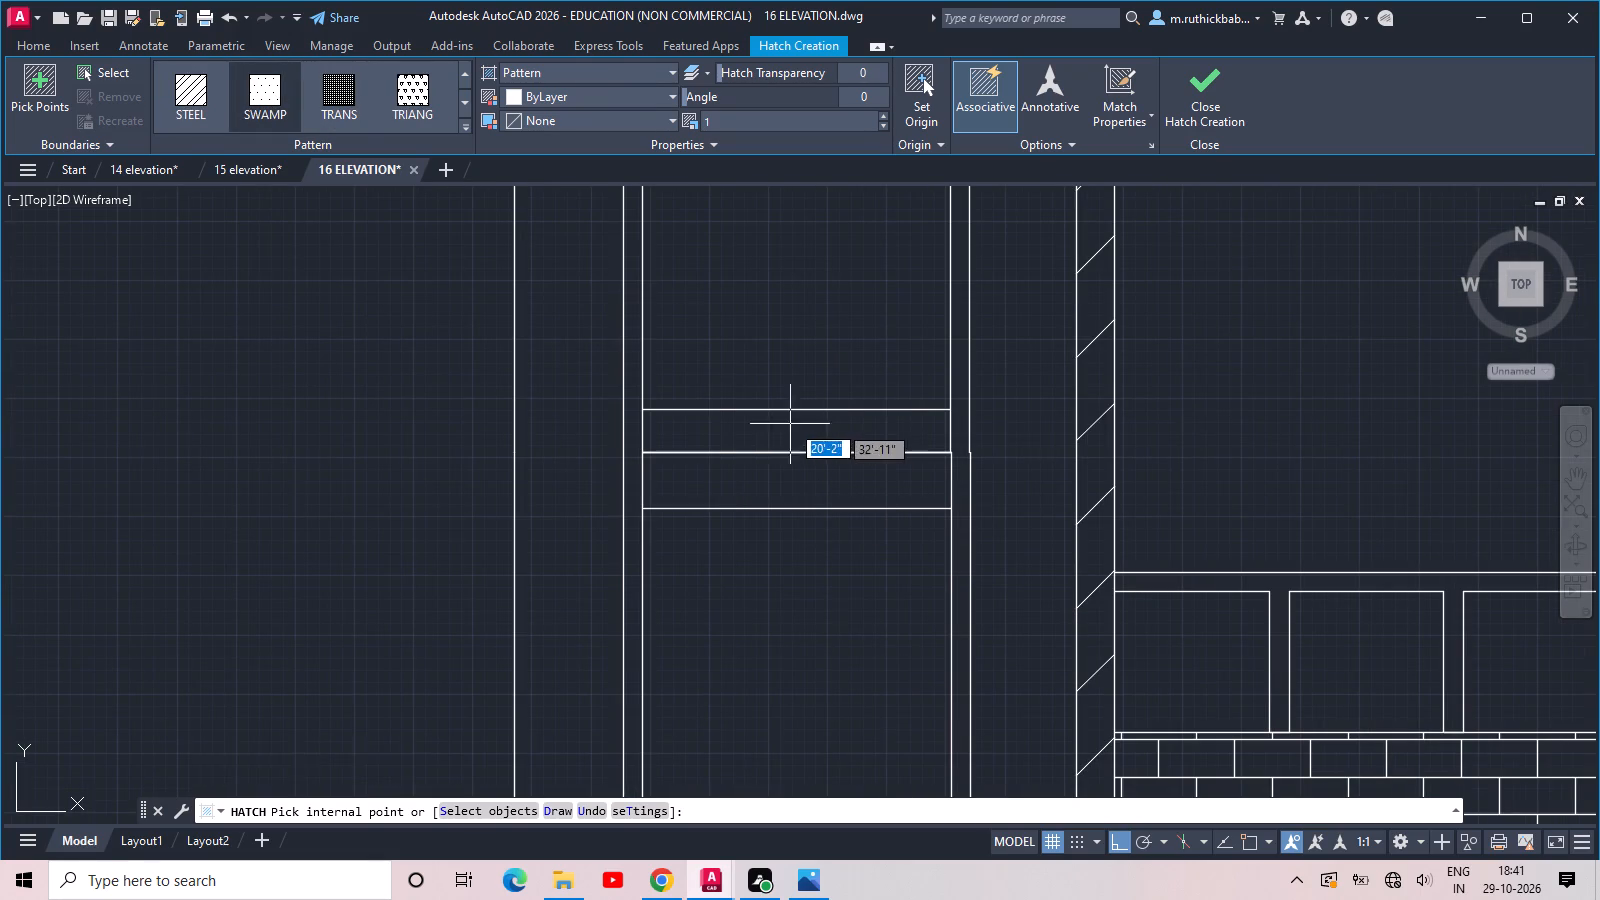
pyautogui.click(790, 423)
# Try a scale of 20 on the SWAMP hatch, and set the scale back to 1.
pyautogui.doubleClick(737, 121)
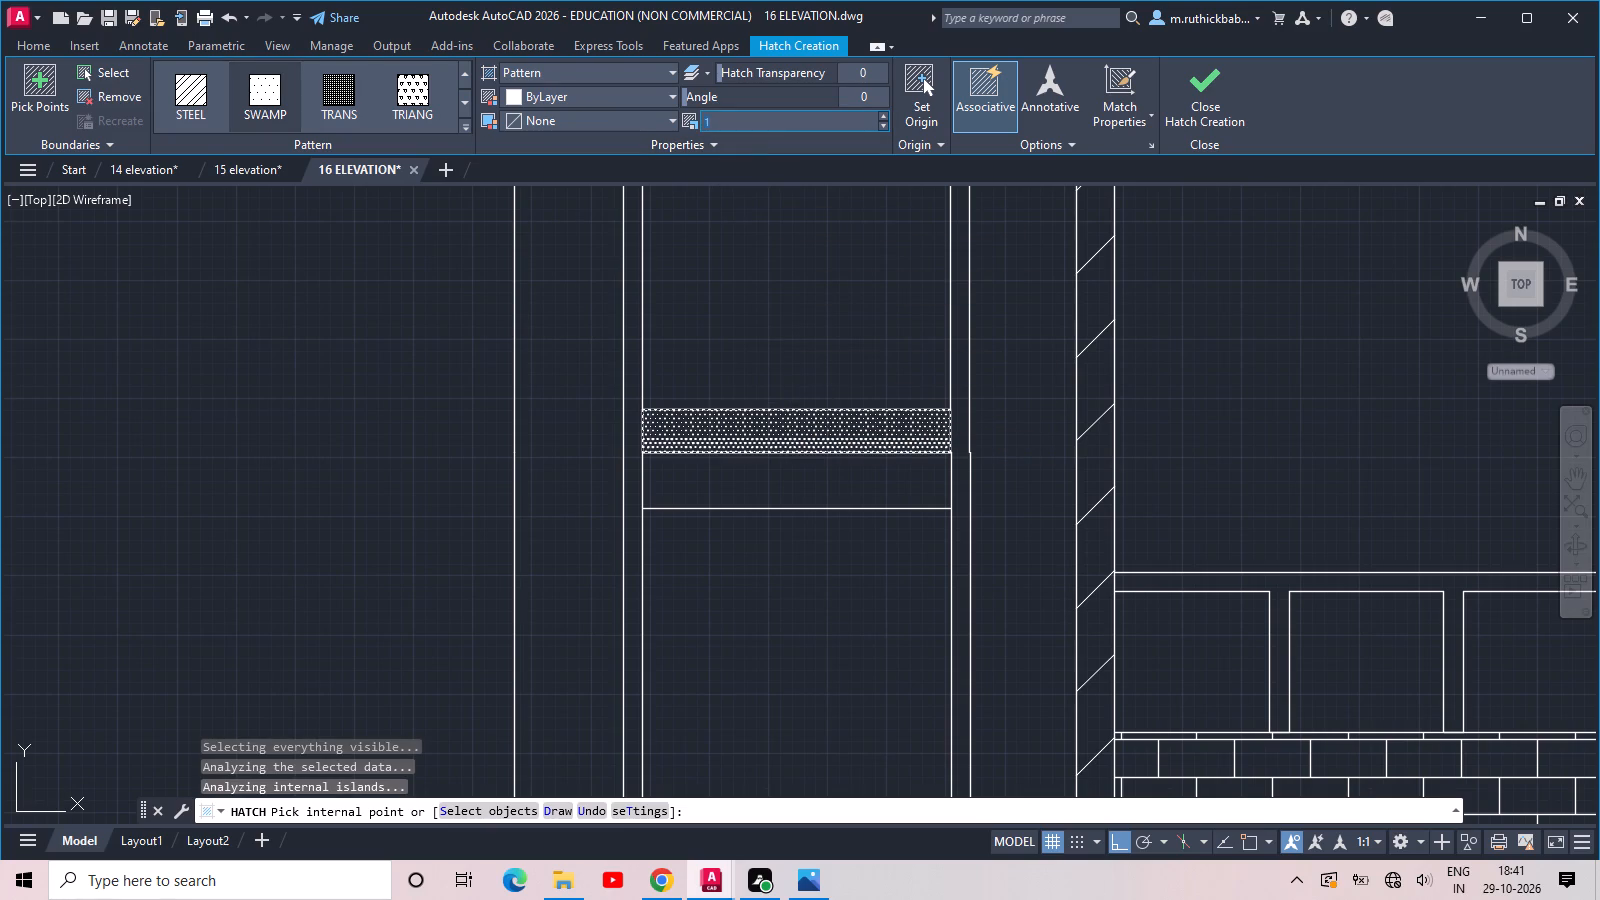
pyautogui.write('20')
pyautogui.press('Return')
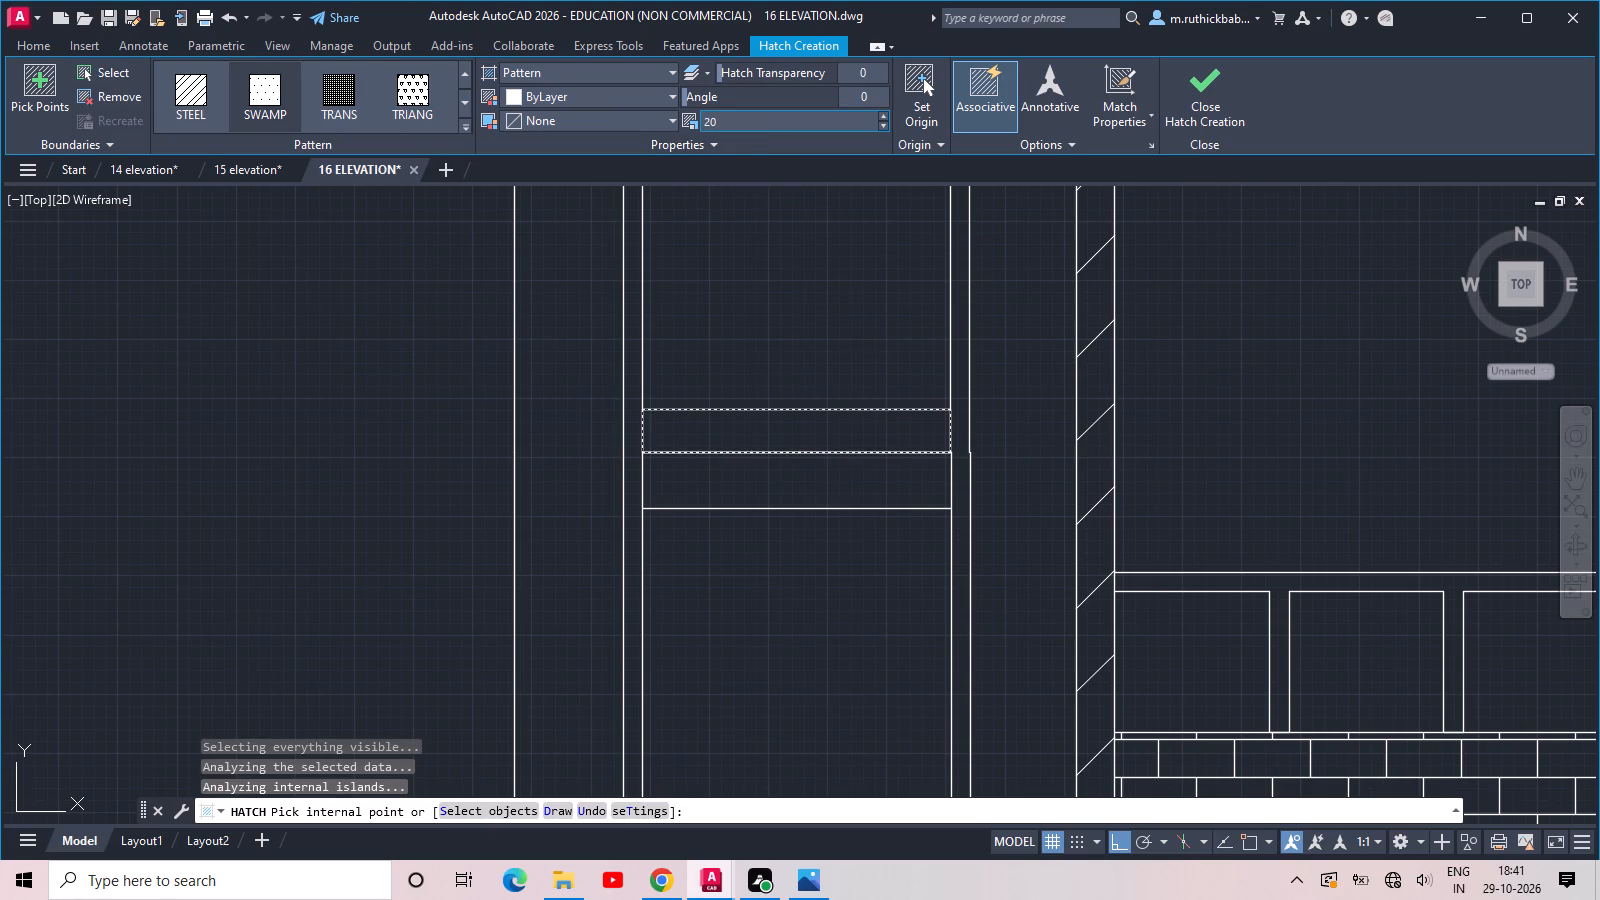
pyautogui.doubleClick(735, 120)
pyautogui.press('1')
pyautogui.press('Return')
# Hatch the lower horizontal band of the tall arched window with the same SWAMP pattern and finish the hatch.
pyautogui.scroll(-2, 735, 120)
pyautogui.scroll(-2, 761, 256)
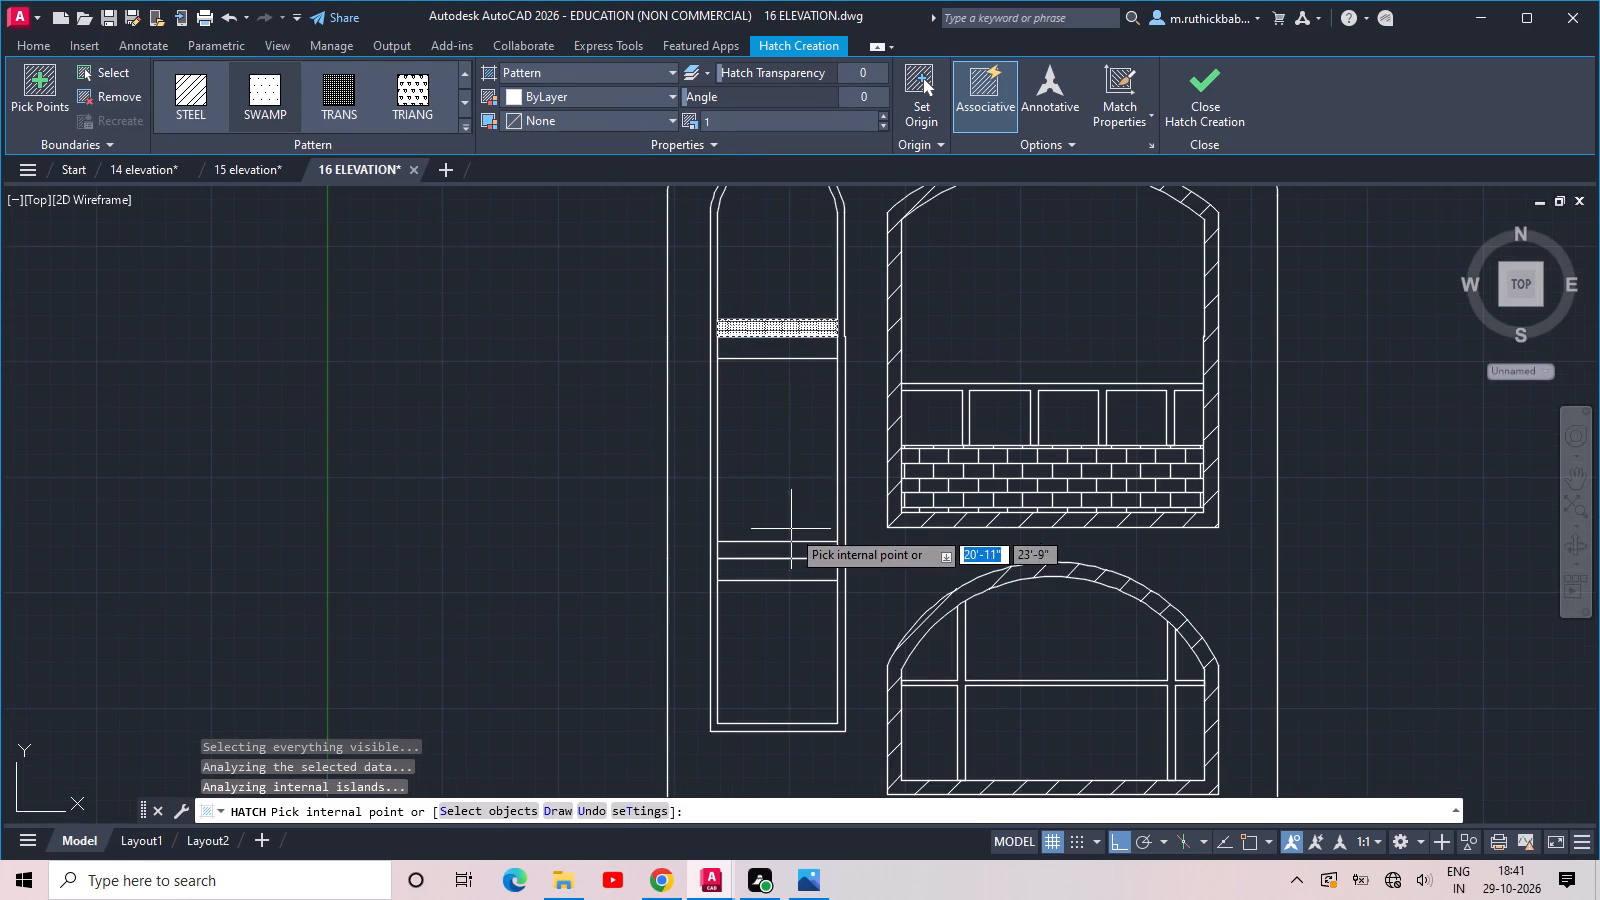
pyautogui.scroll(3, 790, 560)
pyautogui.click(774, 535)
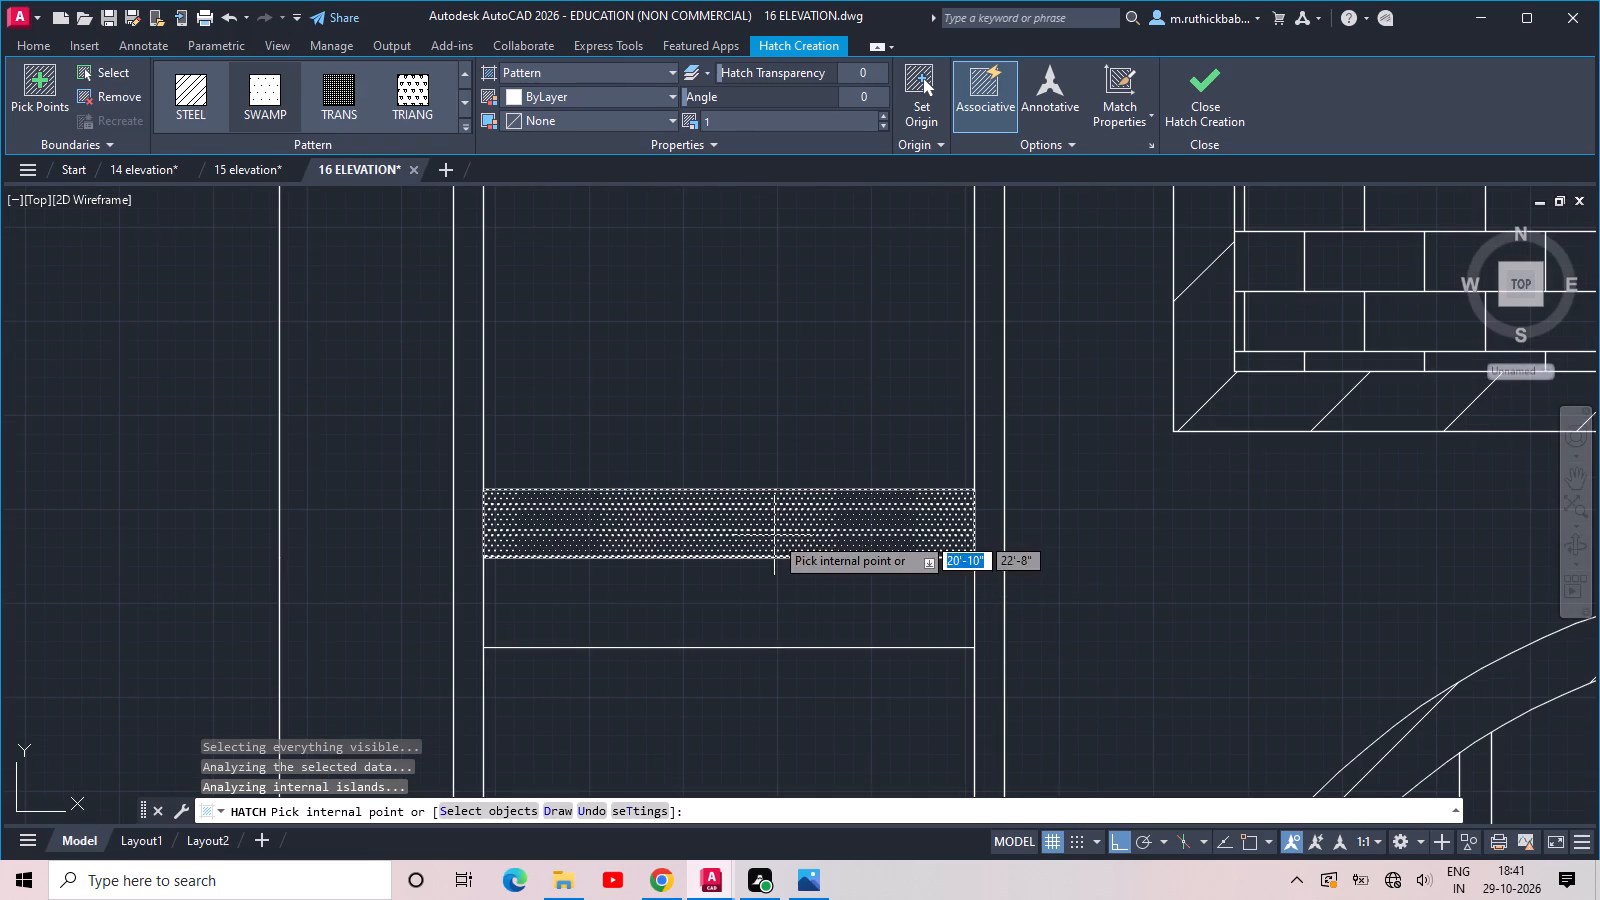
pyautogui.scroll(-5, 781, 526)
pyautogui.scroll(-2, 839, 469)
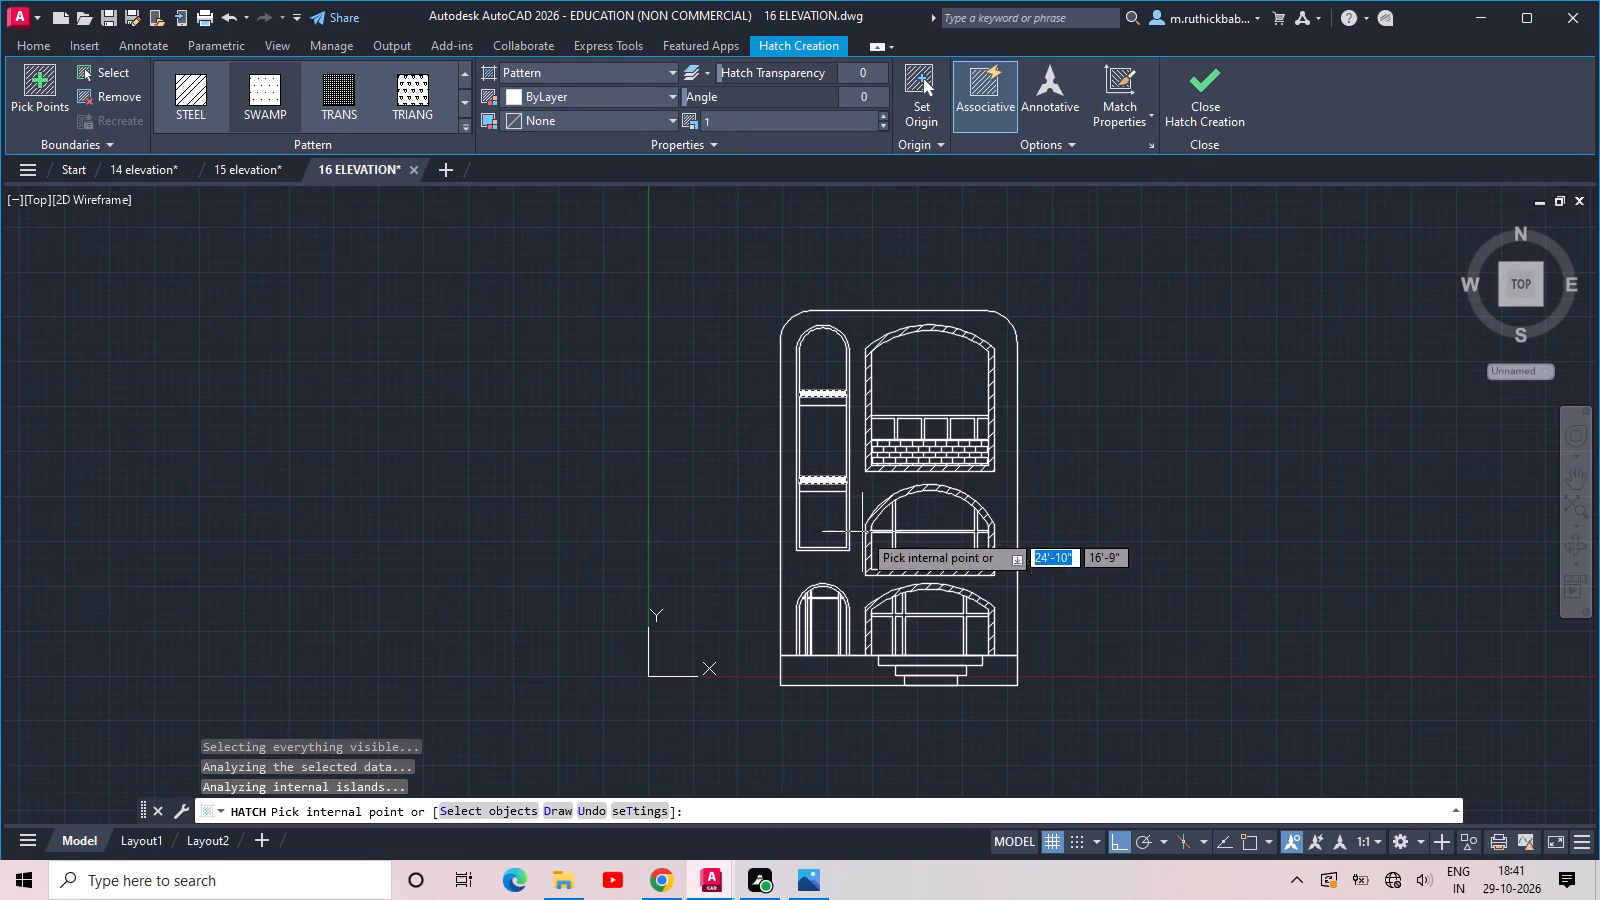
pyautogui.press('Return')
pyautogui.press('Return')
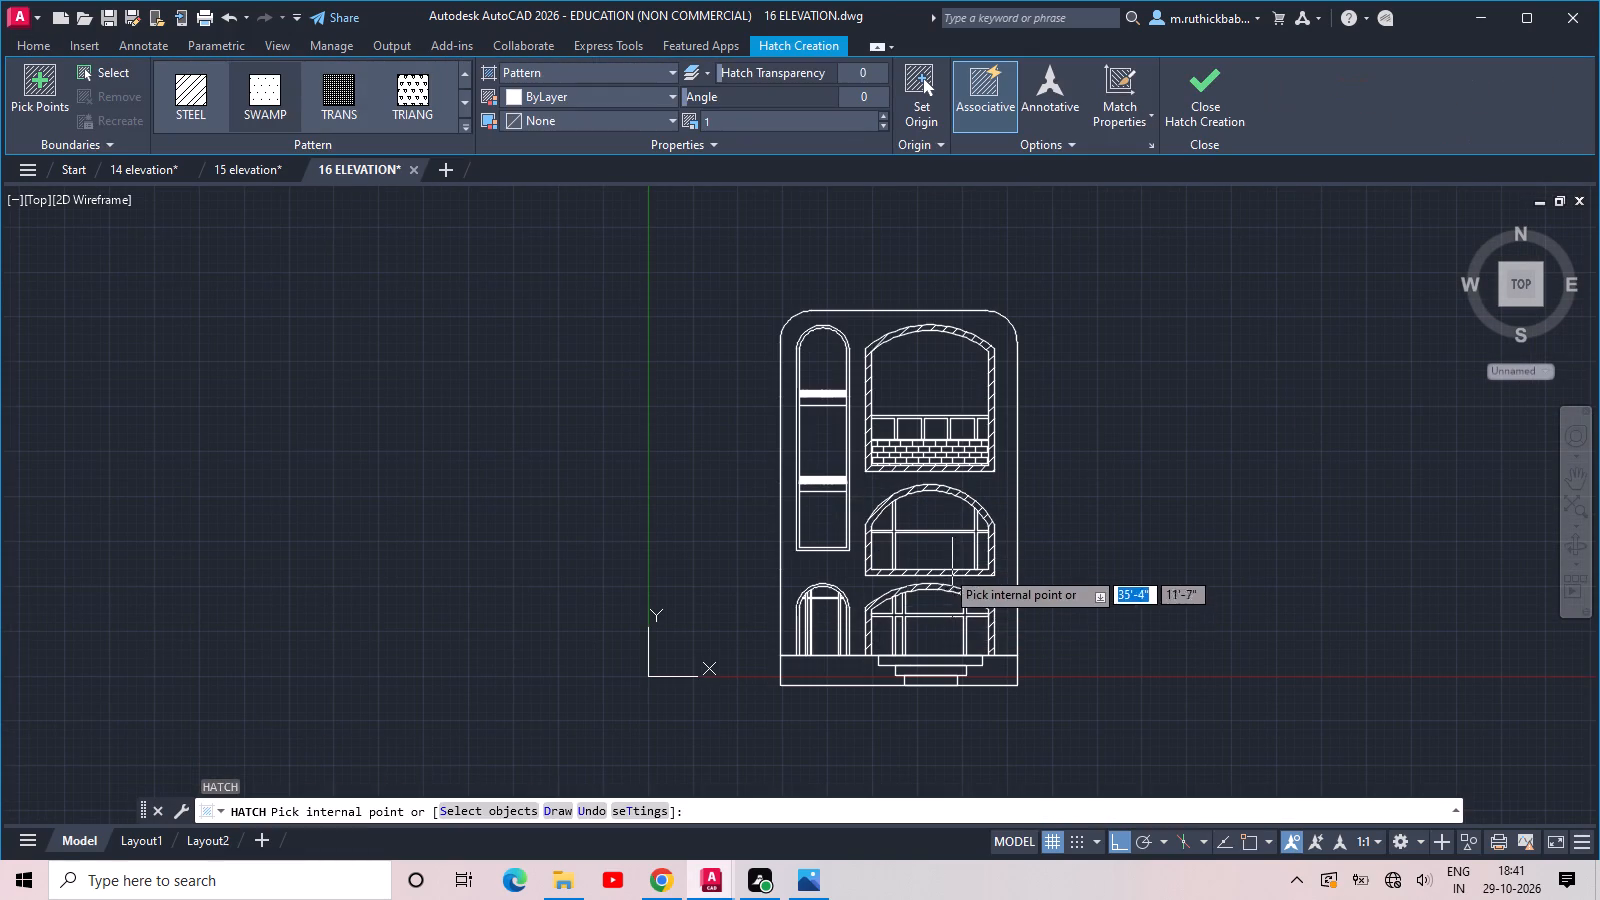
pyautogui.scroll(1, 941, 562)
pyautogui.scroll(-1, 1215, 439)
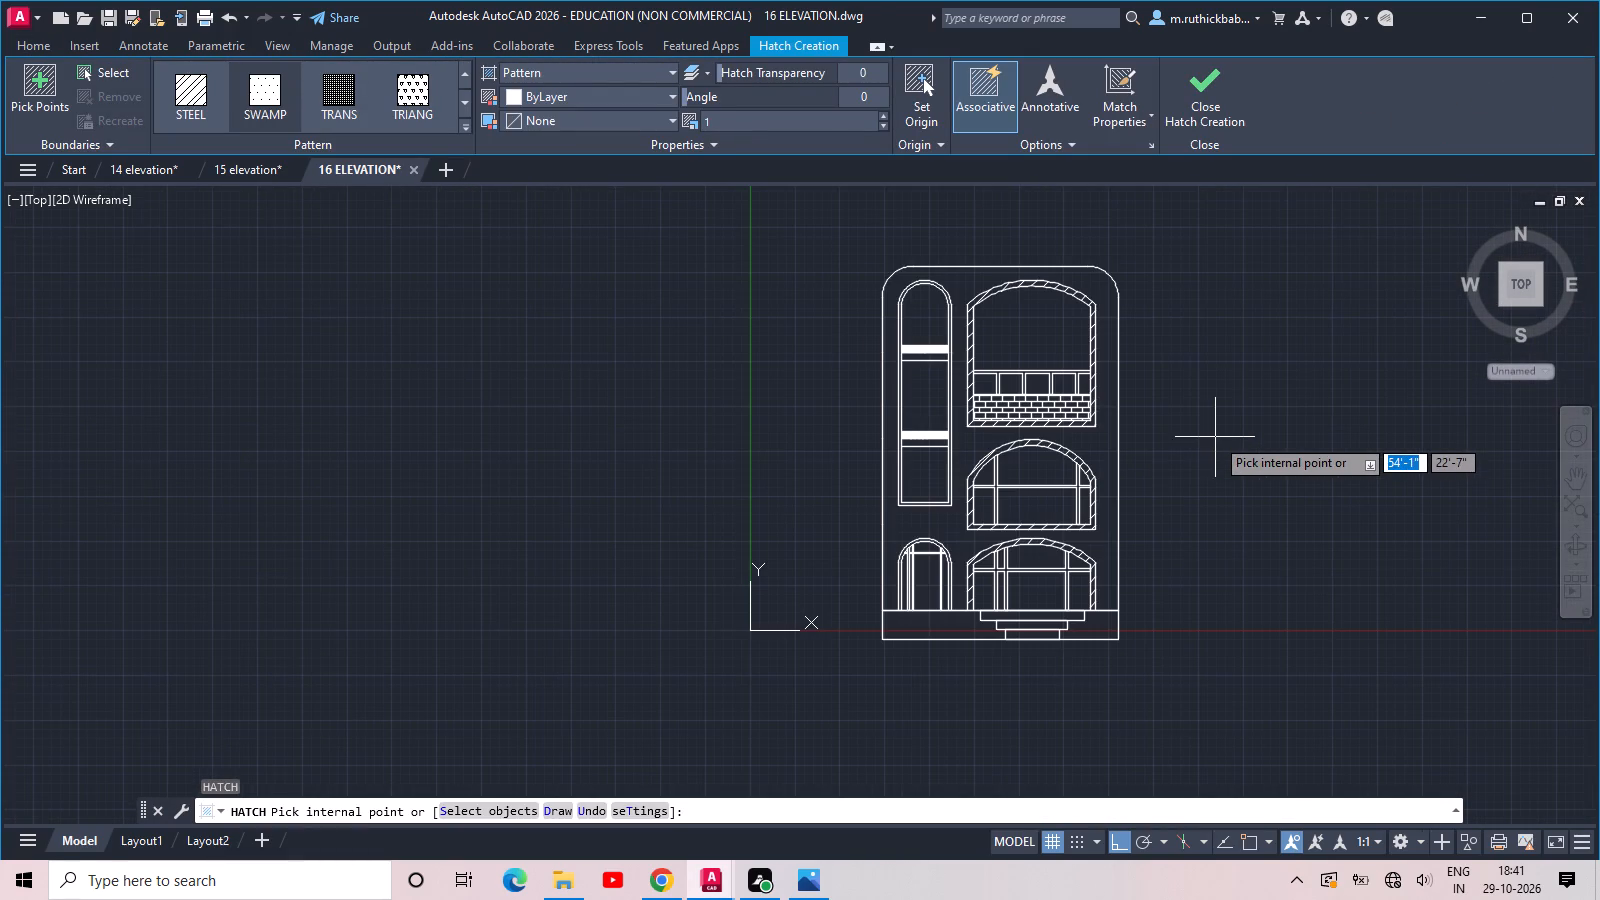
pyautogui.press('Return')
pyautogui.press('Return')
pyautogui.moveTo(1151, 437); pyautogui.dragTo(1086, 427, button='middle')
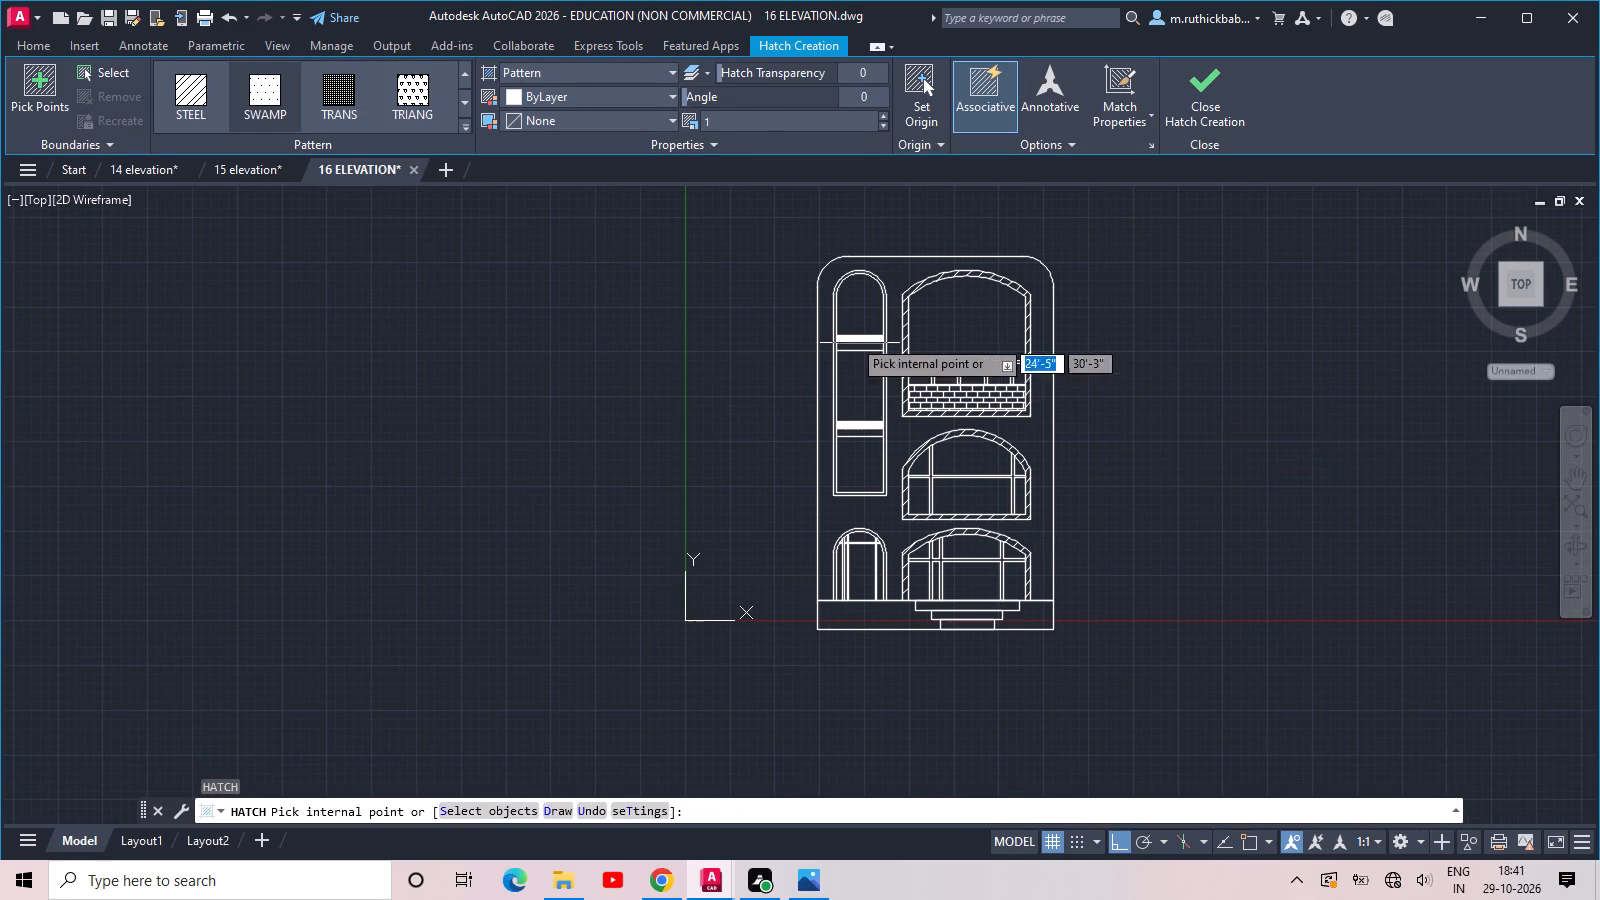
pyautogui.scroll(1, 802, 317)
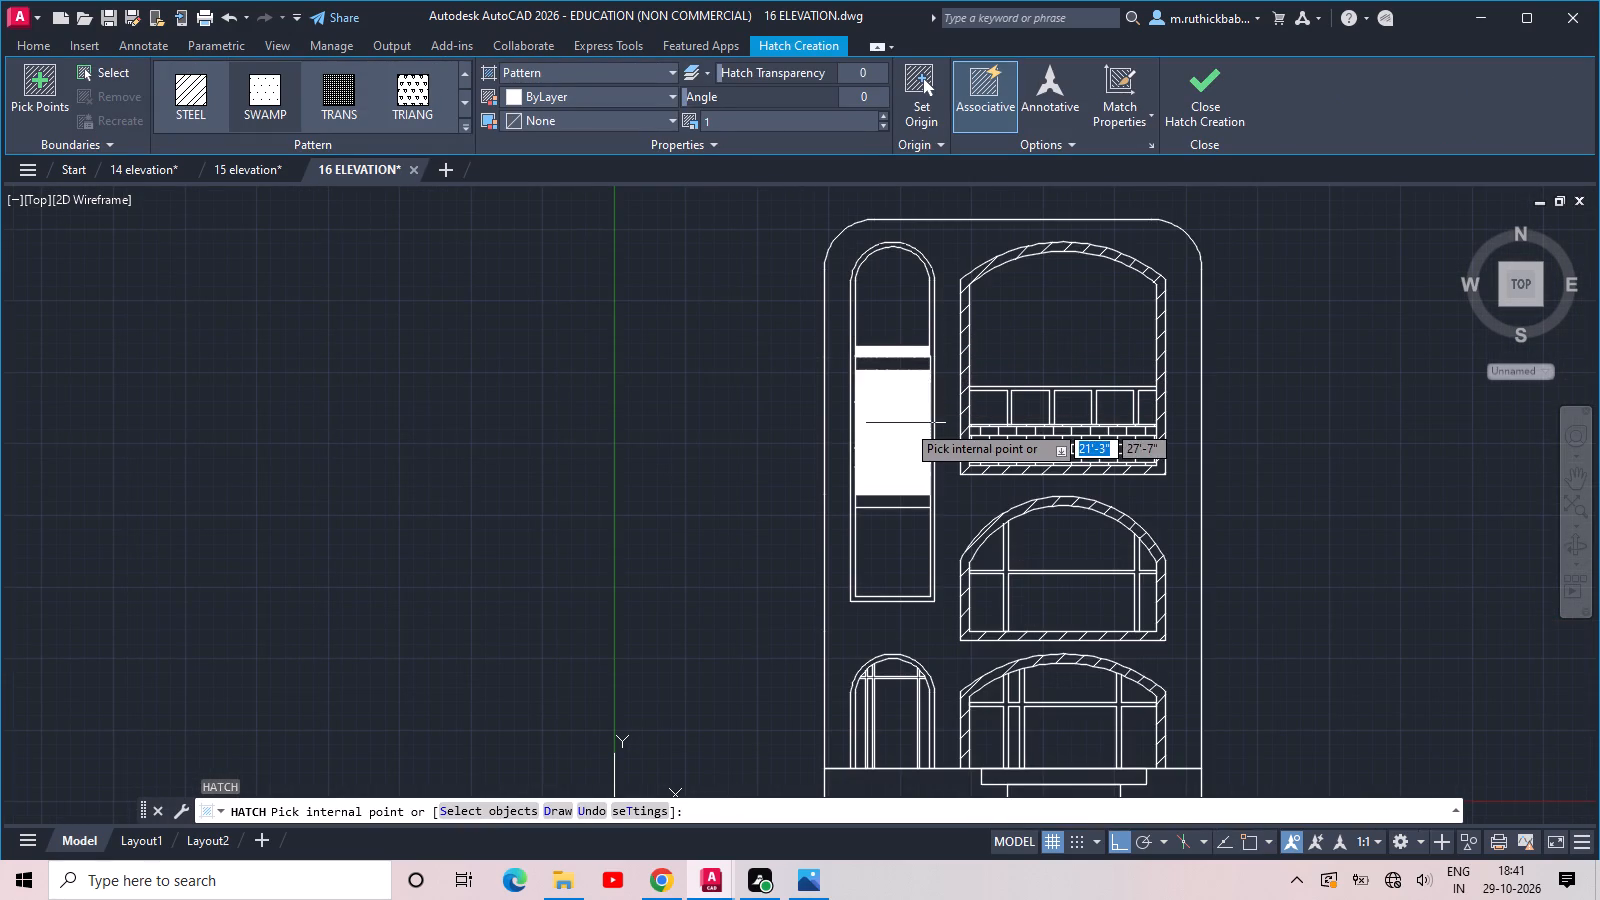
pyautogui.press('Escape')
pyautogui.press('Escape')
# Insert the Door Elevation - Imperial block from the tool palettes beside the tall arched window, and close the palettes.
pyautogui.moveTo(1067, 380); pyautogui.dragTo(1011, 414, button='middle')
pyautogui.scroll(1, 995, 417)
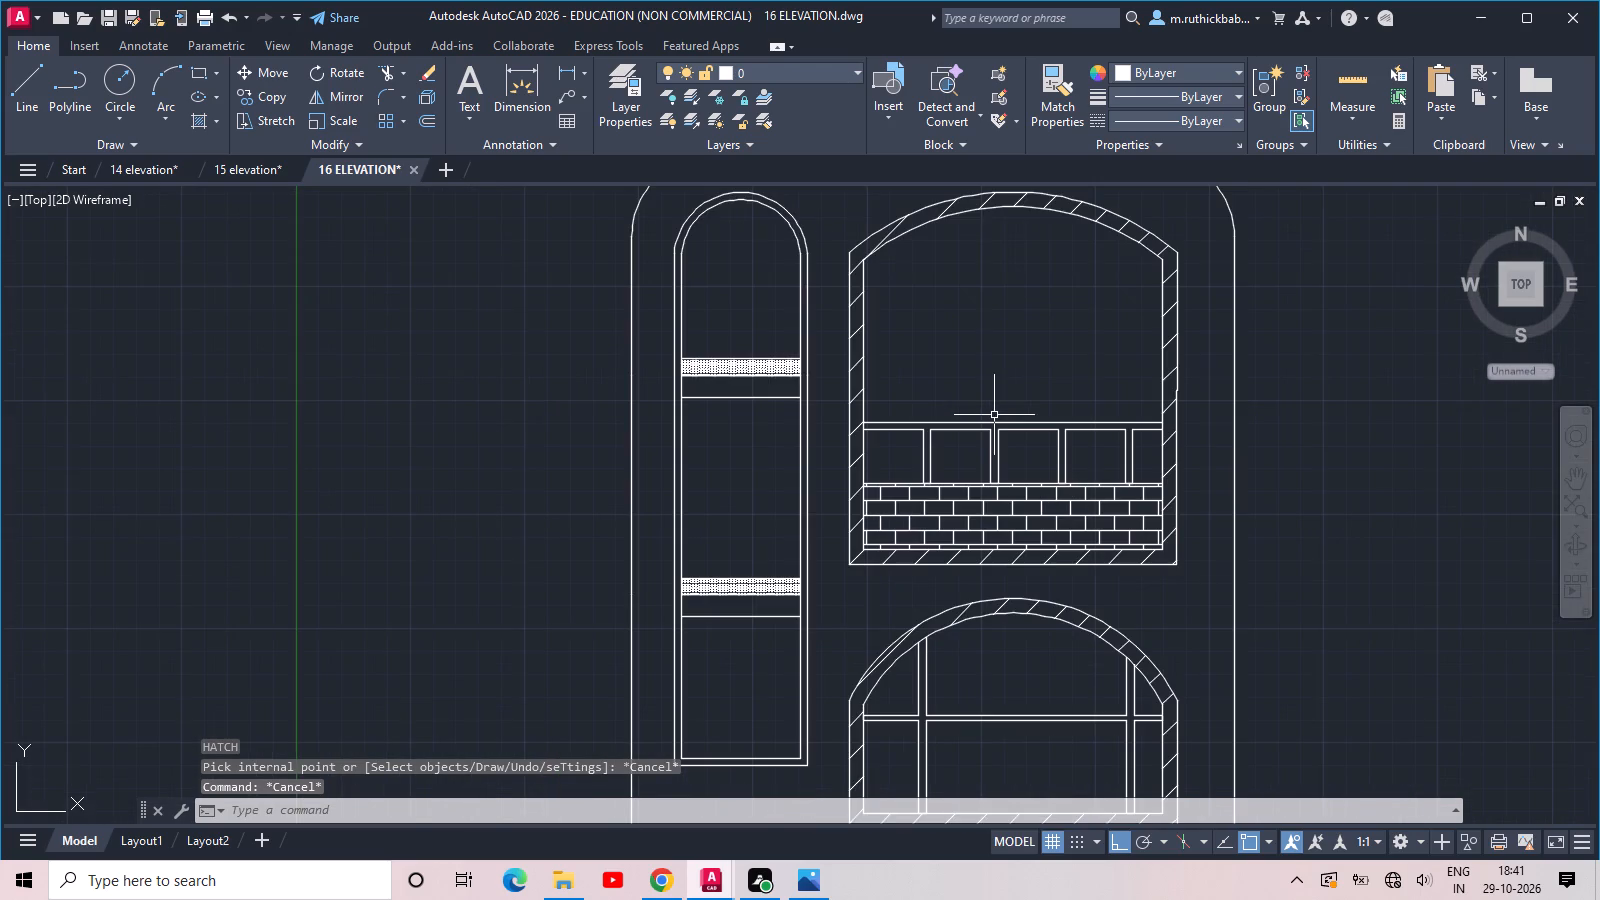
pyautogui.scroll(1, 992, 401)
pyautogui.scroll(-1, 992, 401)
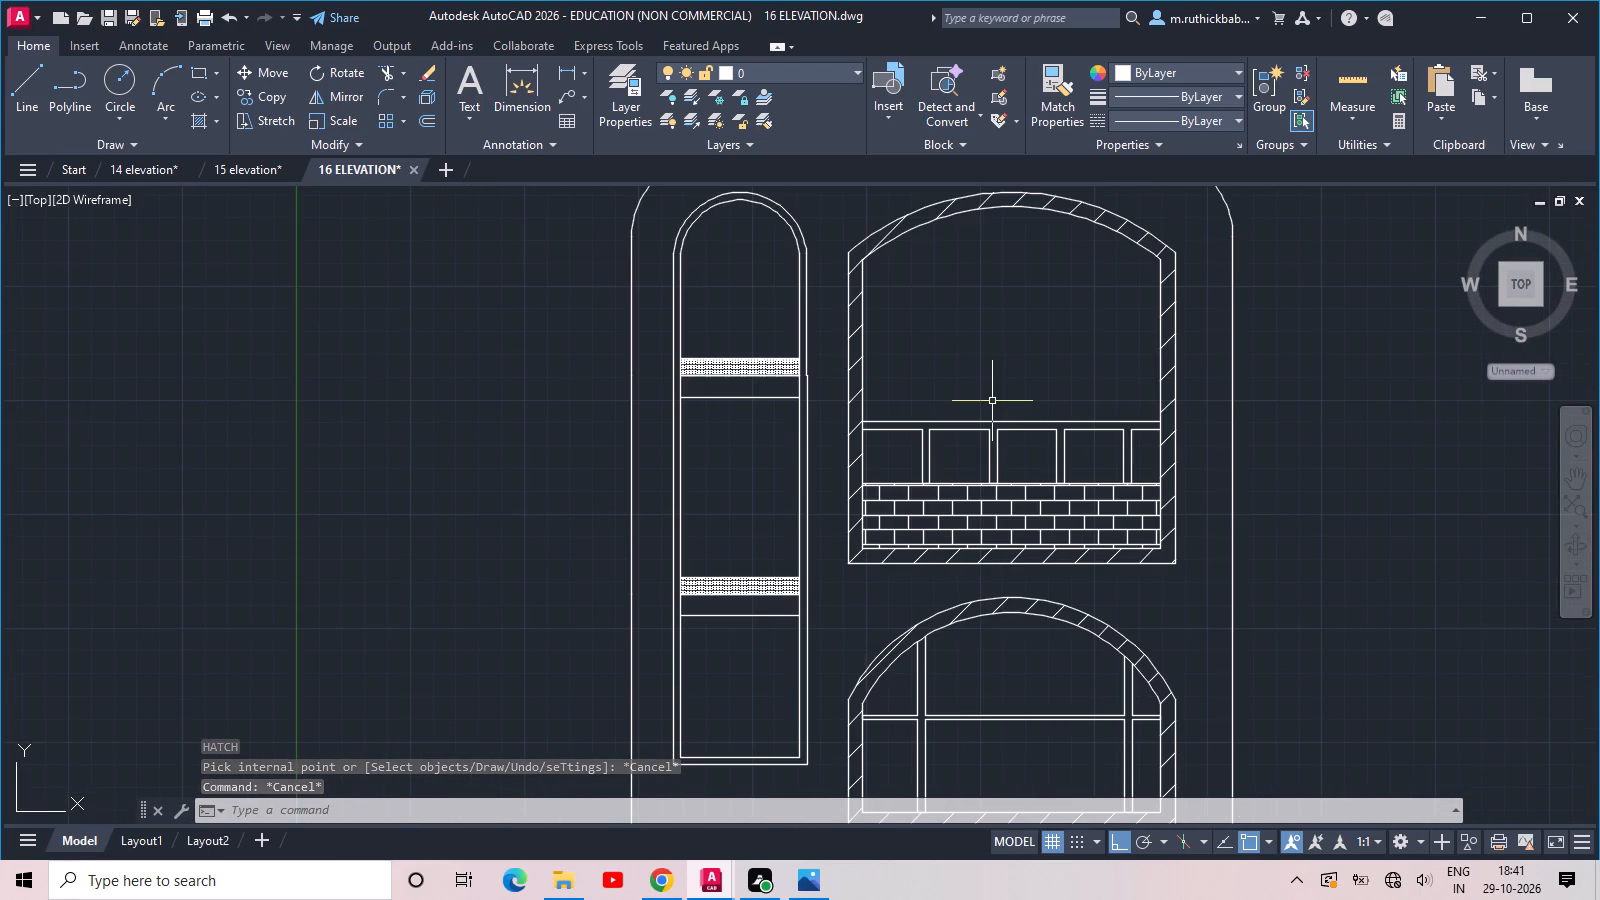
pyautogui.hotkey('ctrl', '3')
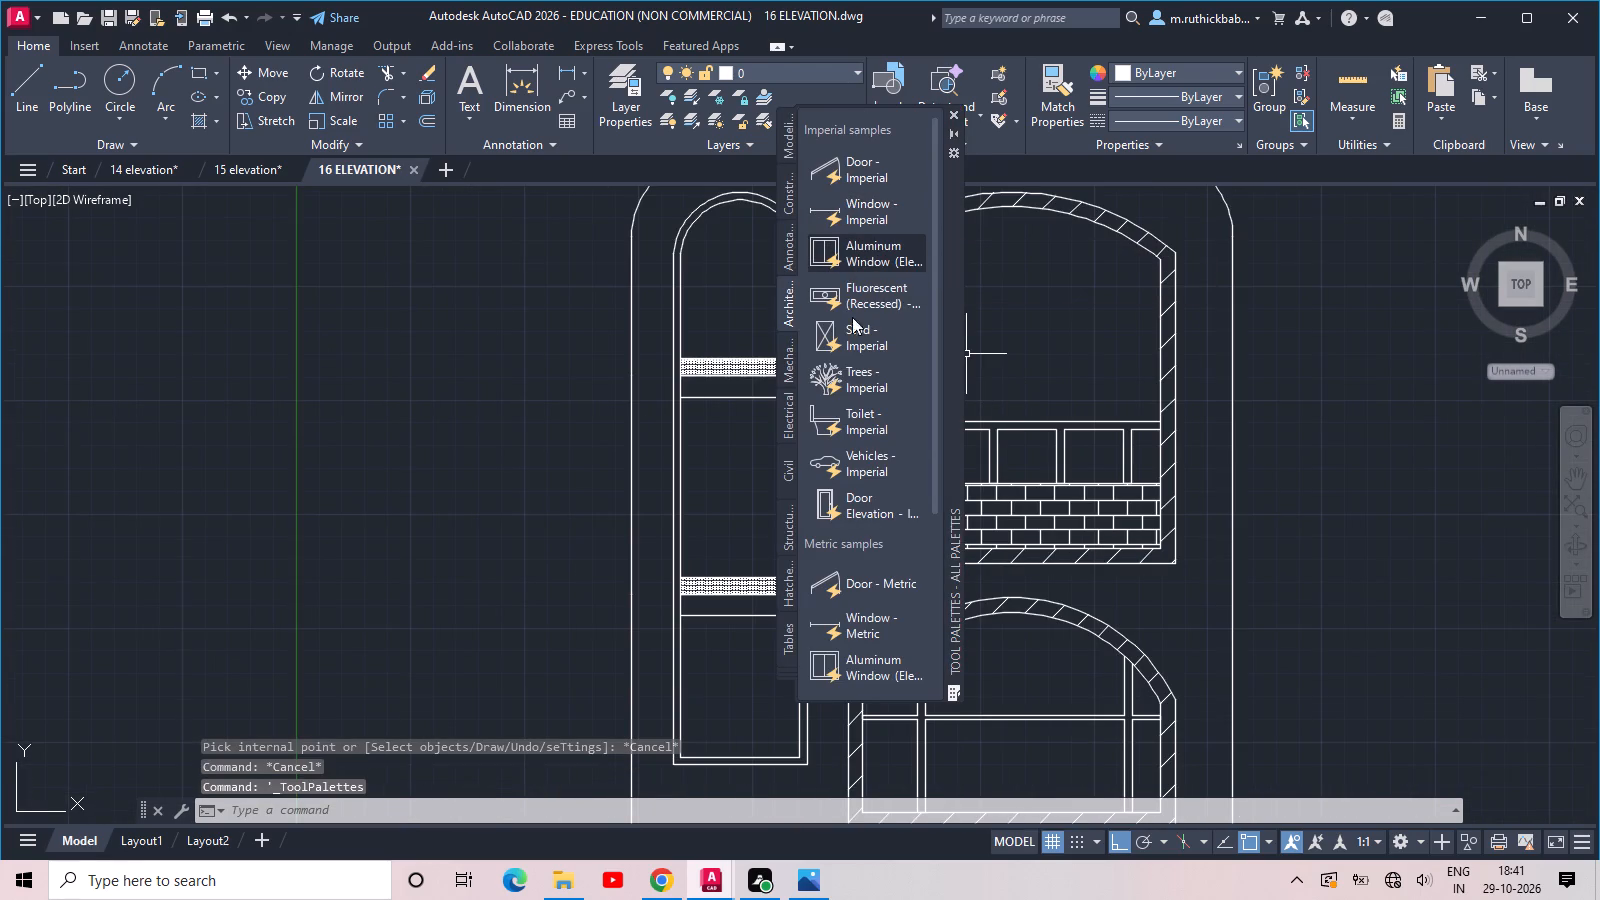
pyautogui.moveTo(836, 502); pyautogui.dragTo(509, 531)
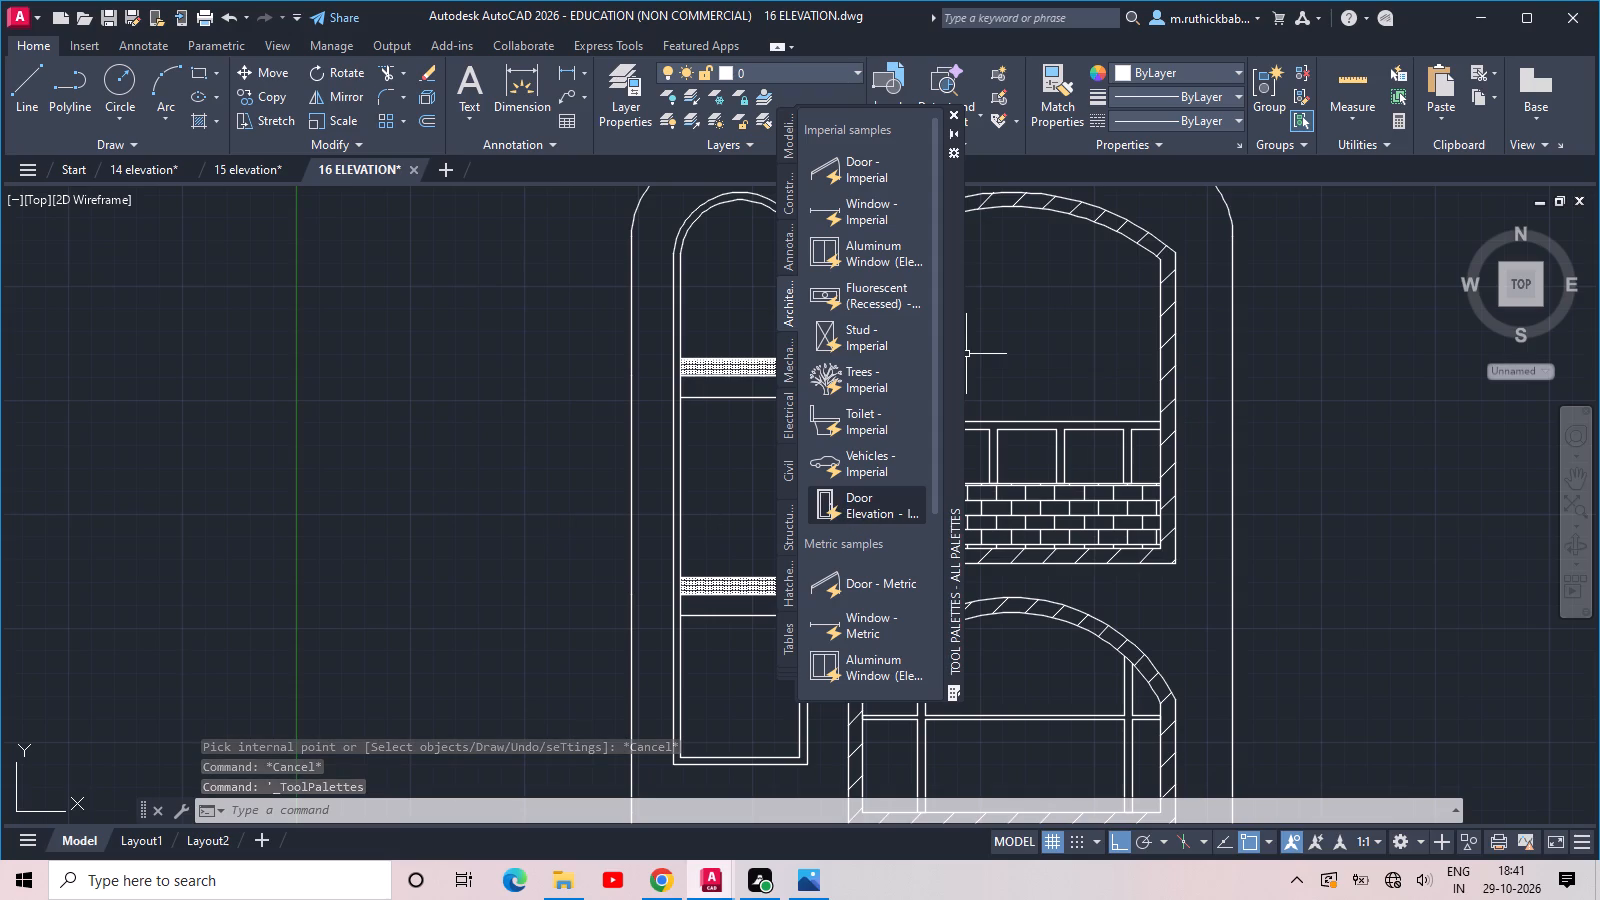
pyautogui.moveTo(509, 531); pyautogui.dragTo(483, 538)
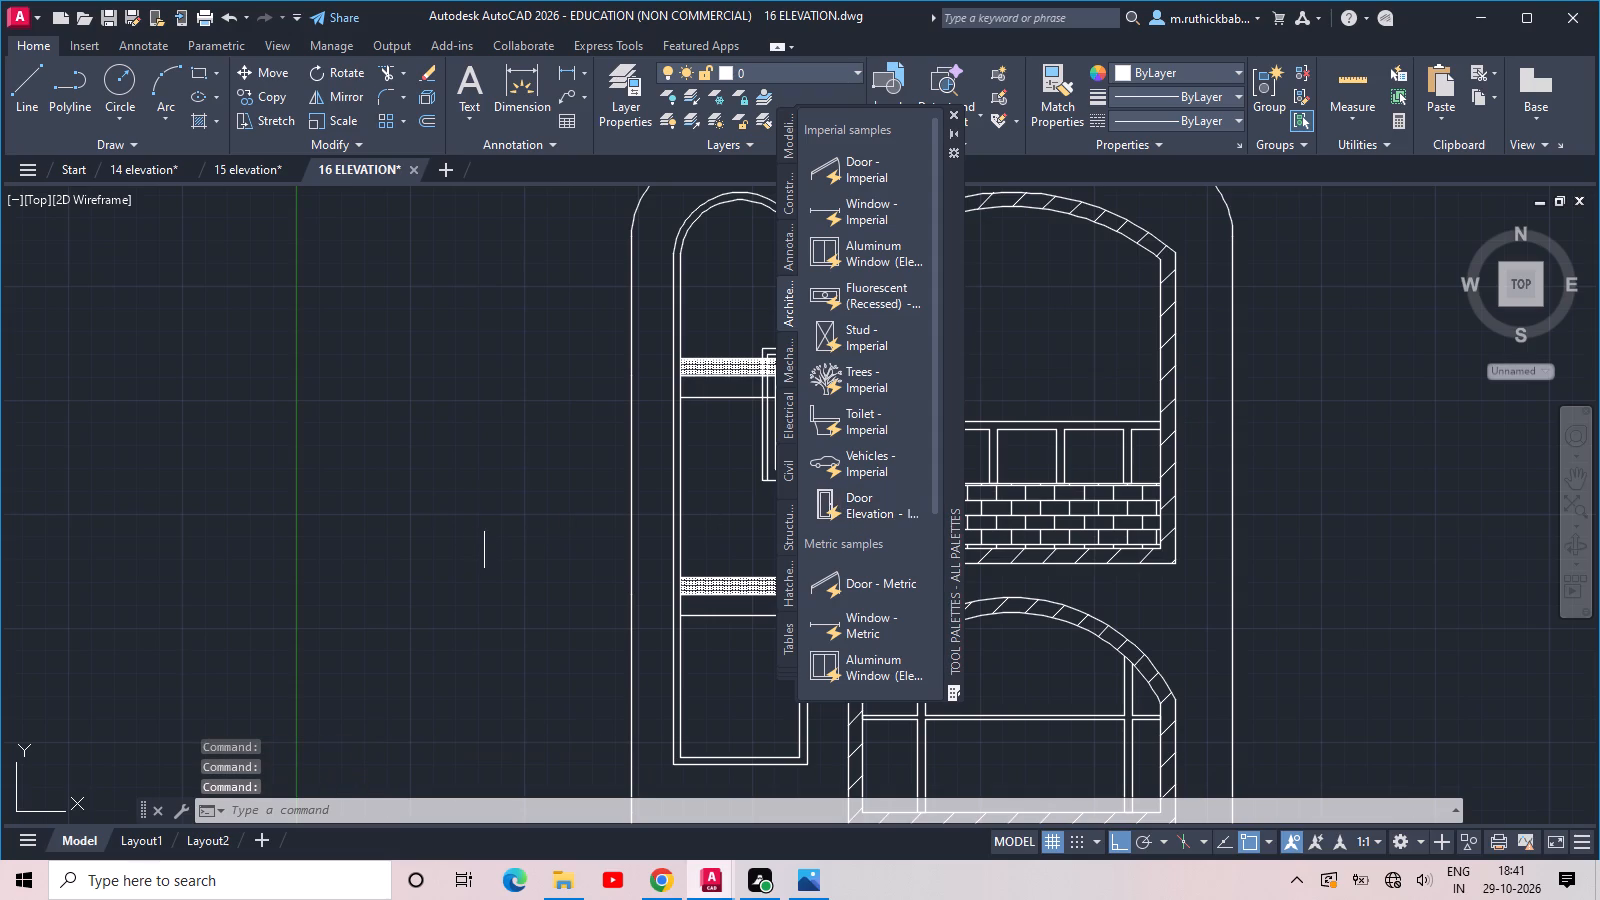
pyautogui.click(951, 111)
# Move the door block into the middle arched opening so its base sits on the inner bottom edge.
pyautogui.click(781, 459)
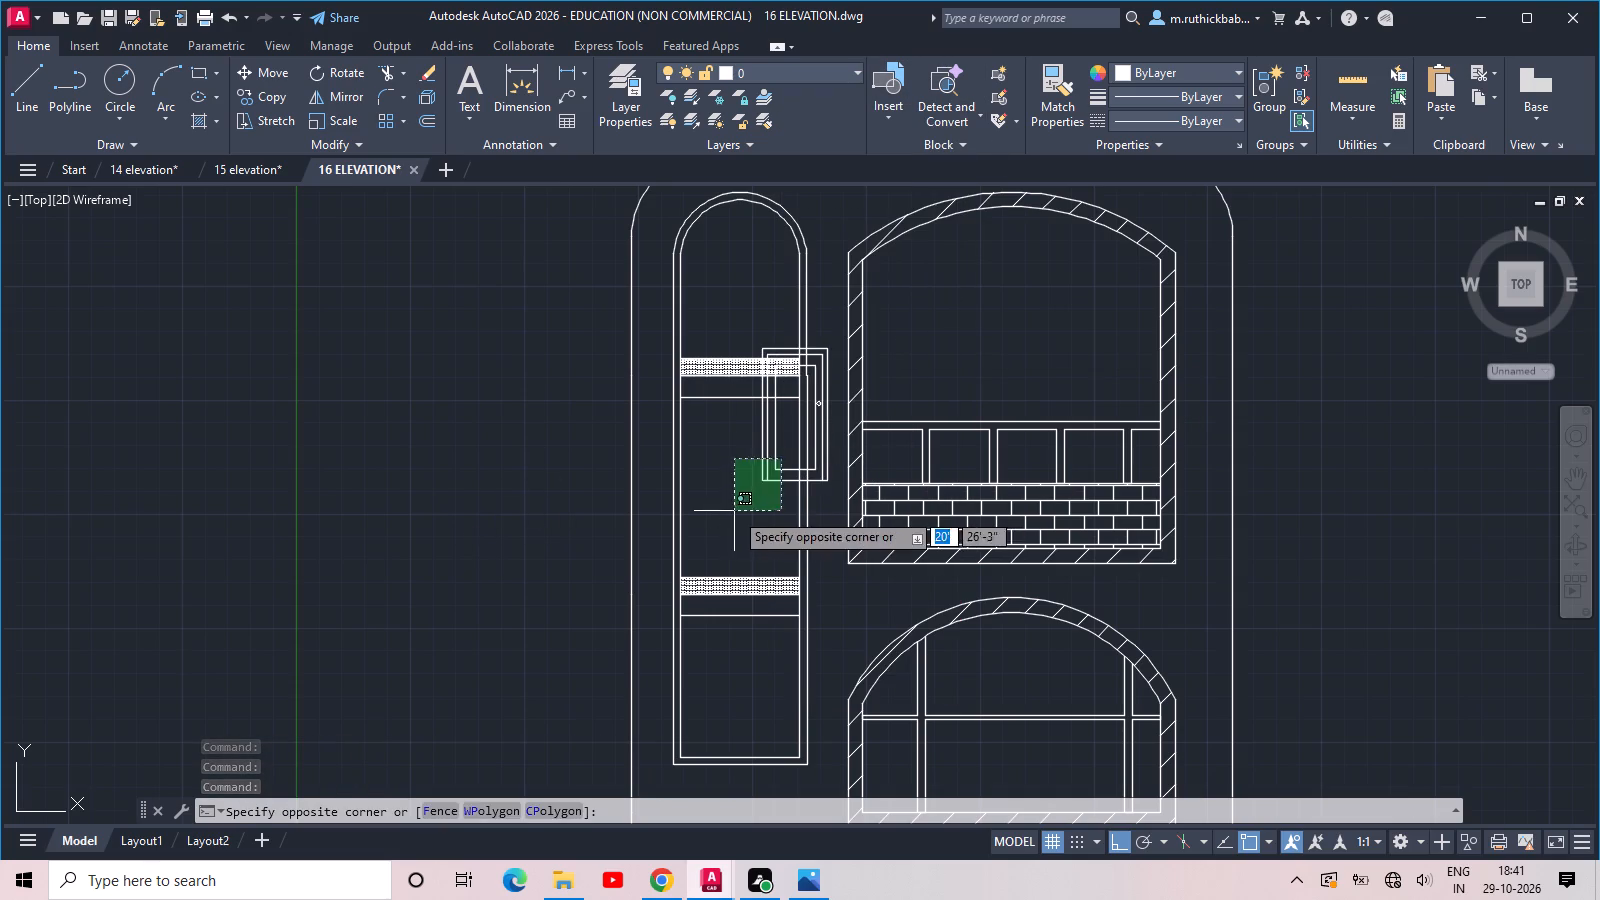
pyautogui.click(730, 513)
pyautogui.click(766, 479)
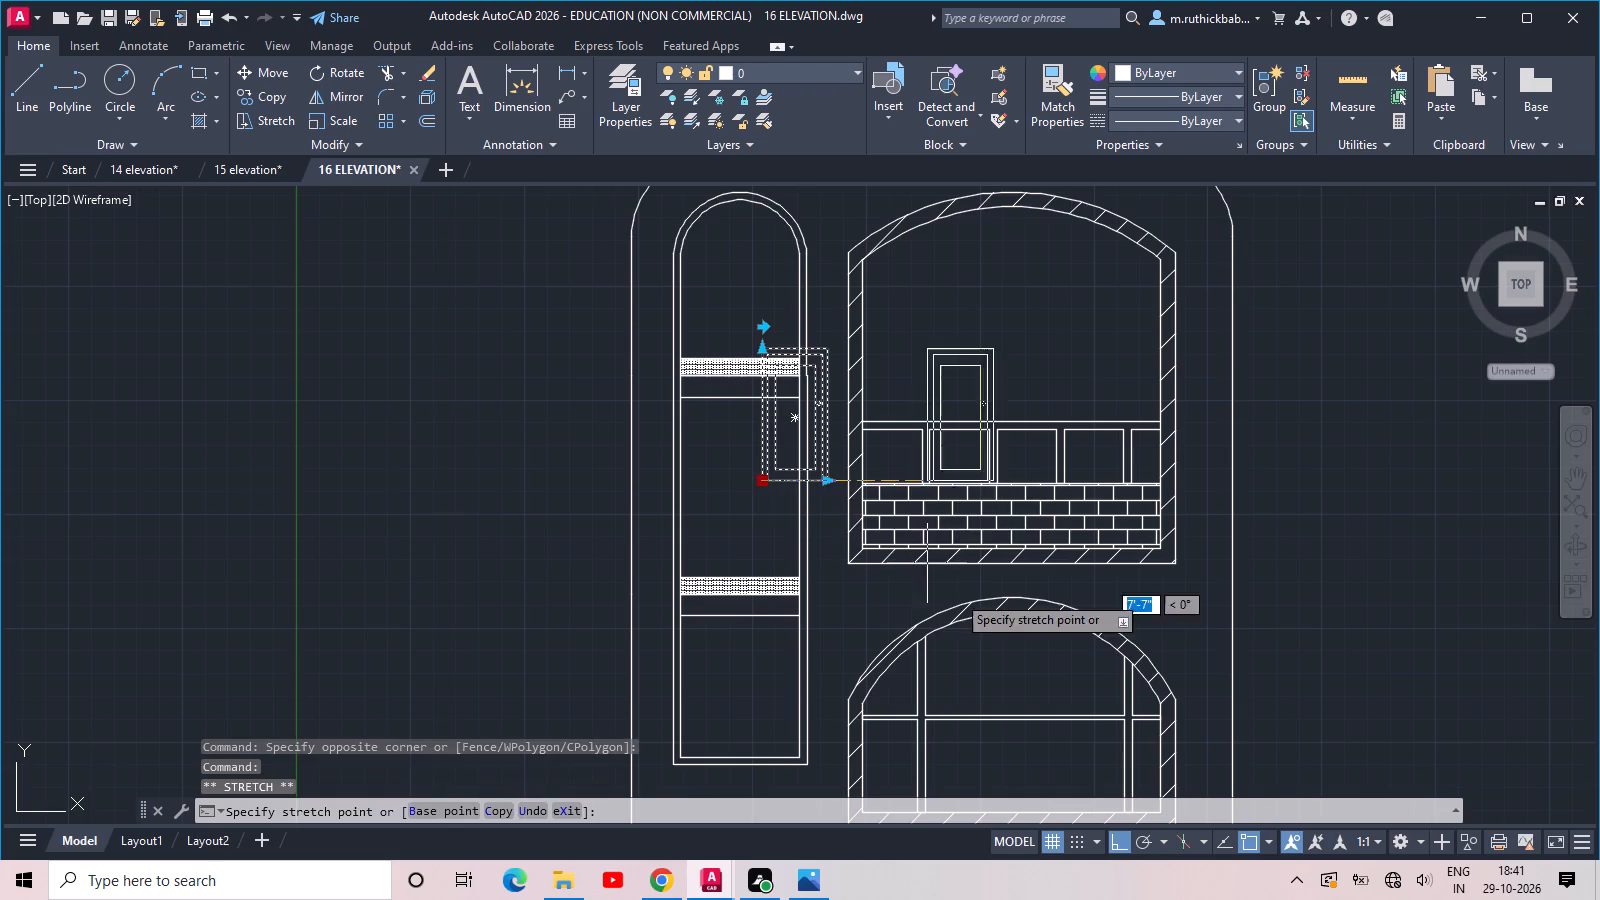
pyautogui.moveTo(969, 612); pyautogui.dragTo(994, 388, button='middle')
pyautogui.scroll(-3, 1003, 336)
pyautogui.scroll(3, 1084, 499)
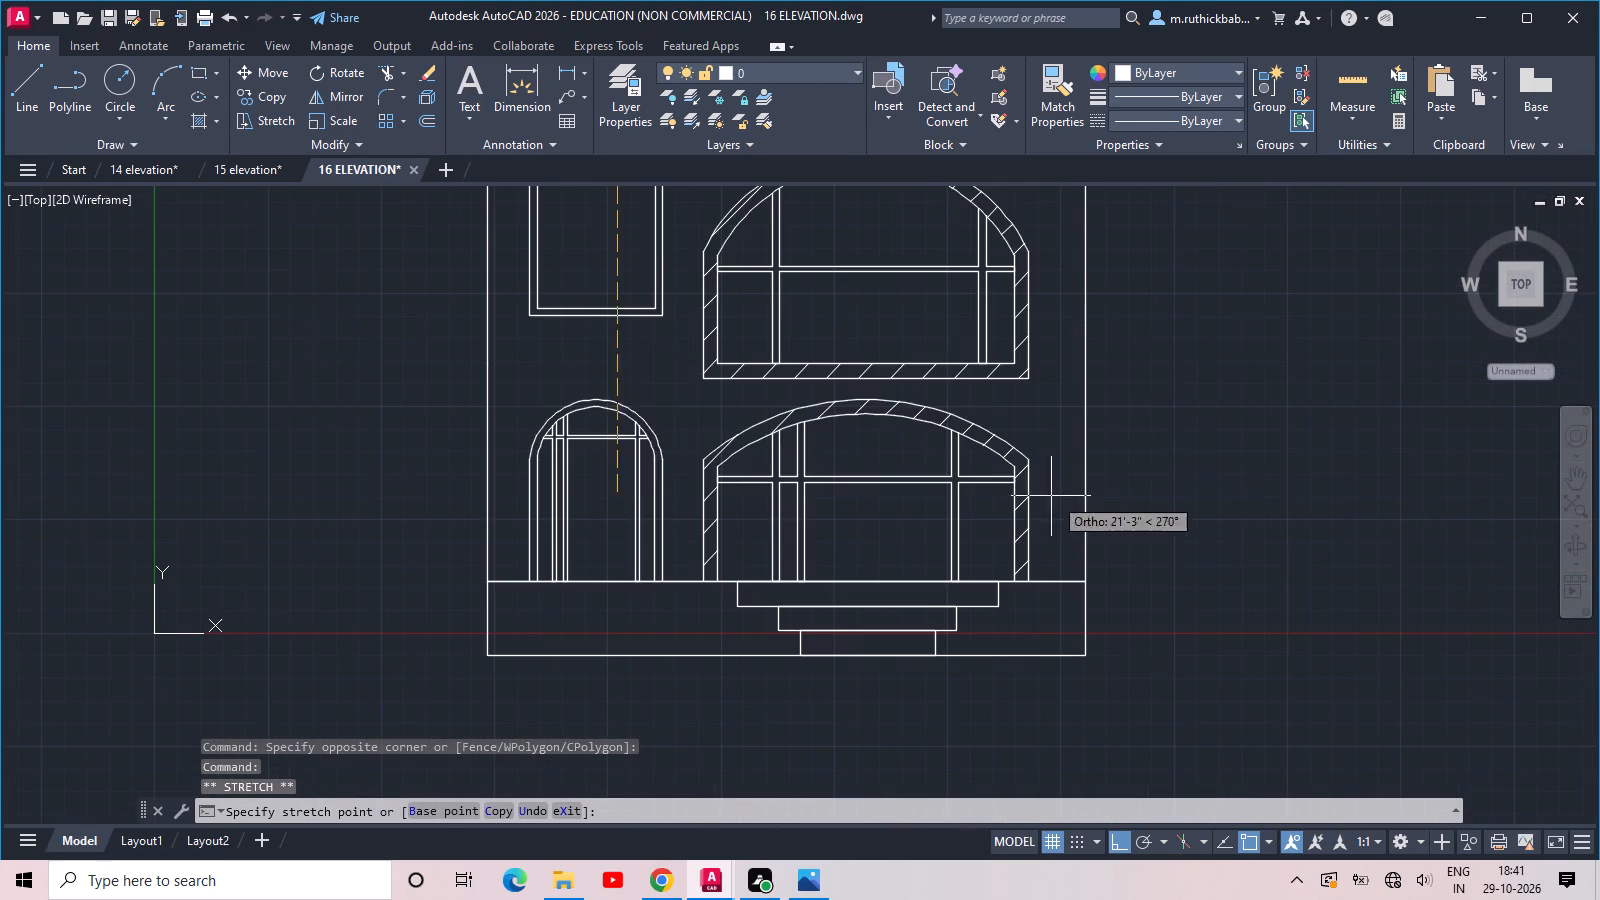
pyautogui.moveTo(858, 381); pyautogui.dragTo(922, 582, button='middle')
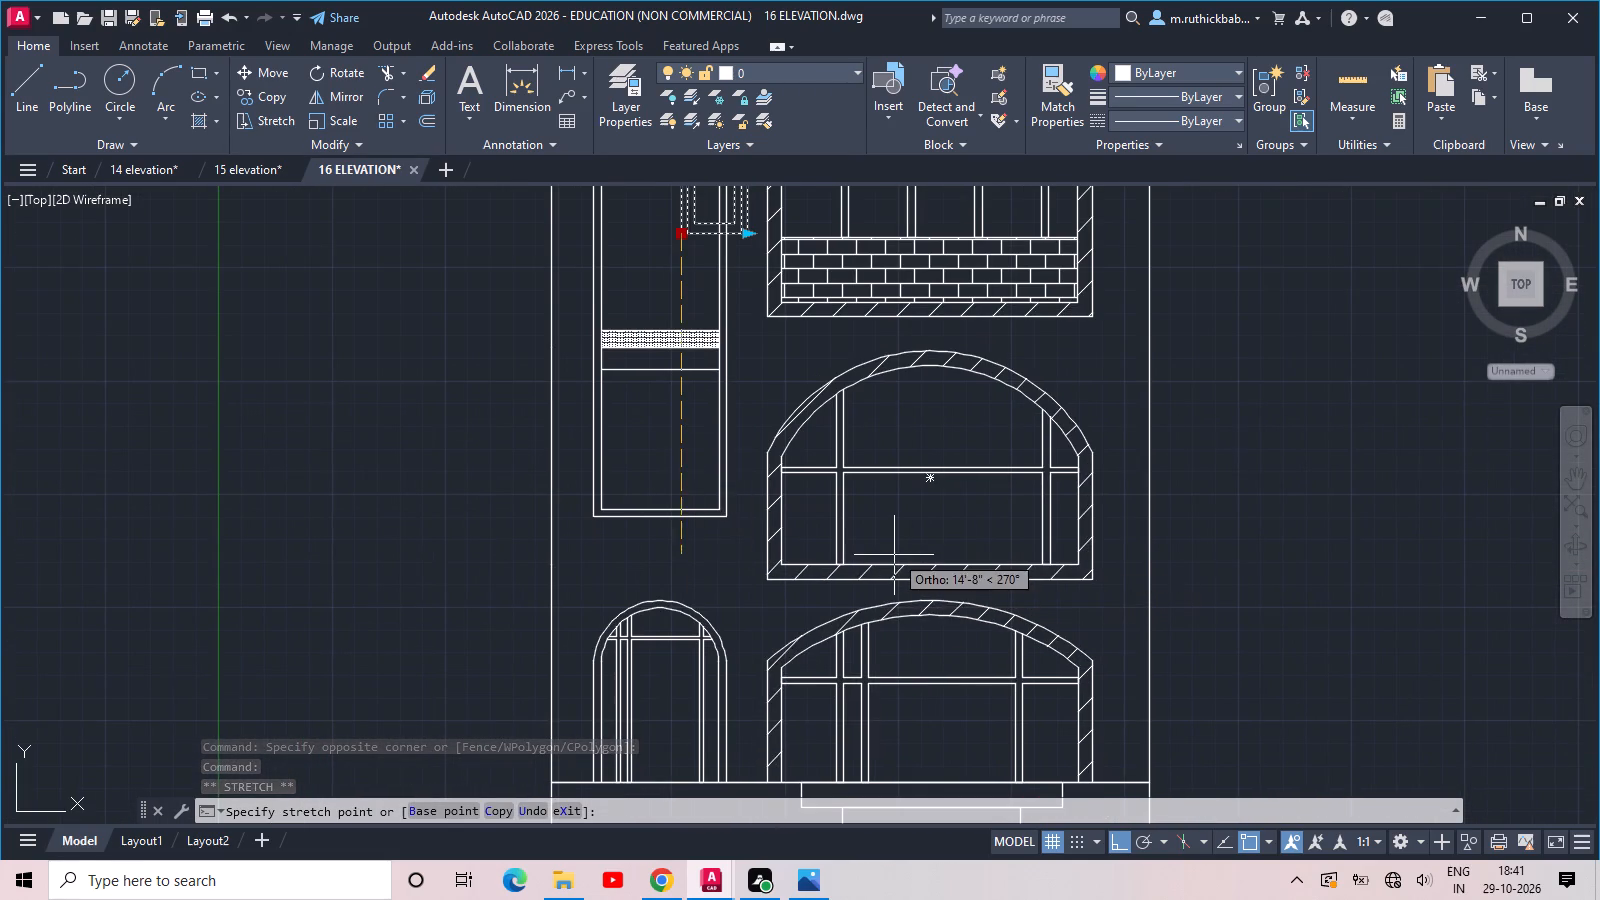
pyautogui.click(904, 564)
# Enlarge the door block in the middle arched opening to the next available height and a width of 3'-4".
pyautogui.scroll(2, 918, 442)
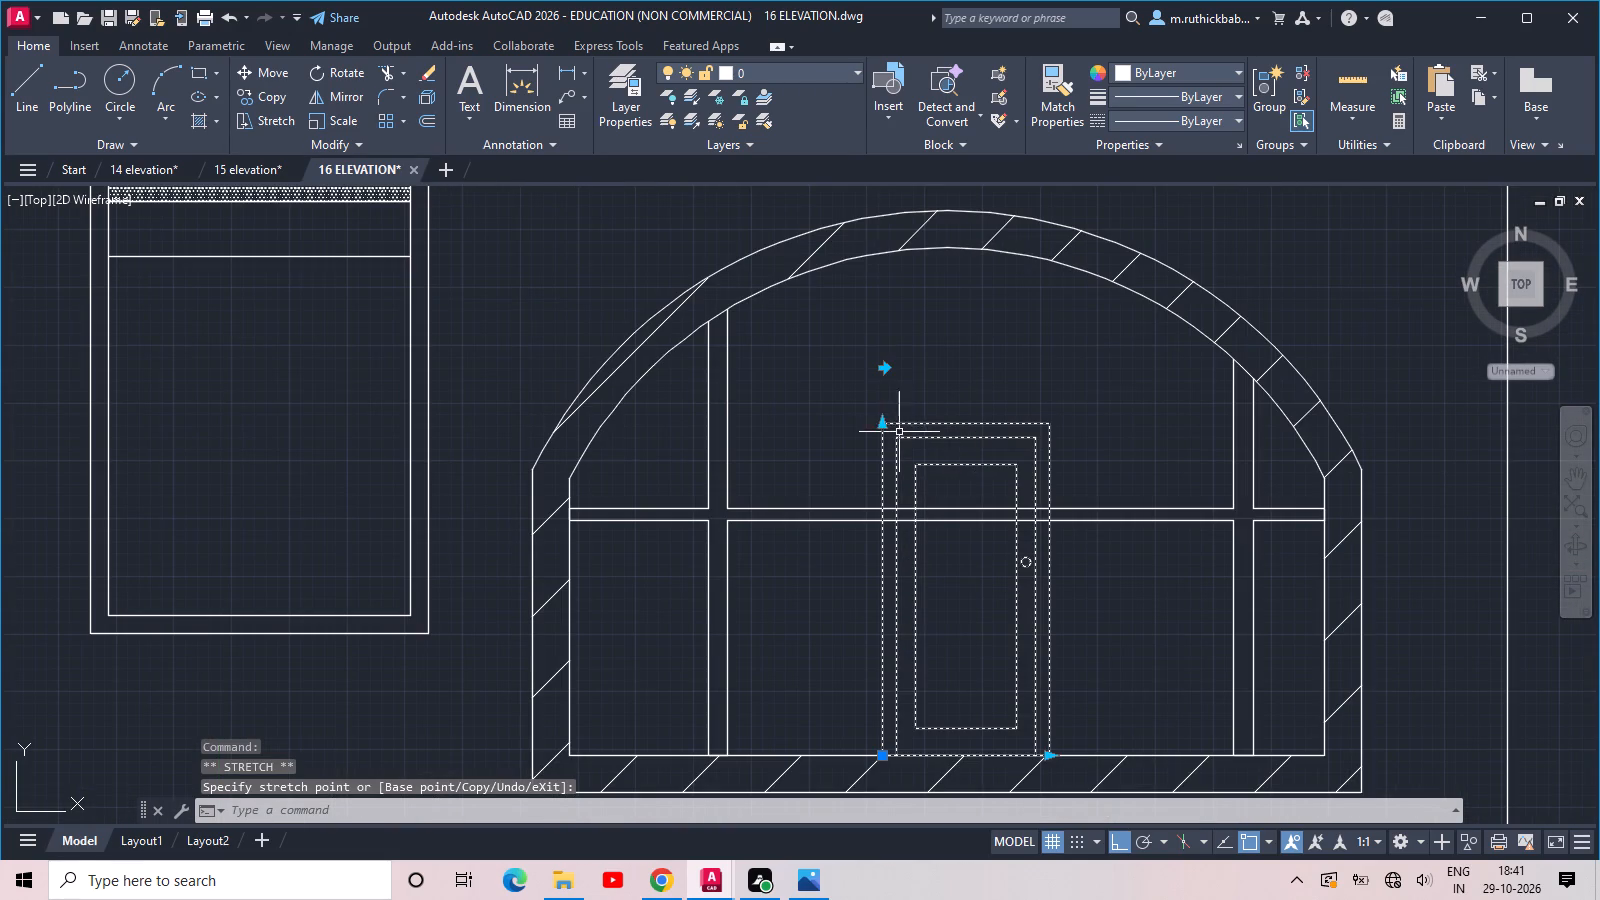
pyautogui.click(885, 426)
pyautogui.click(885, 359)
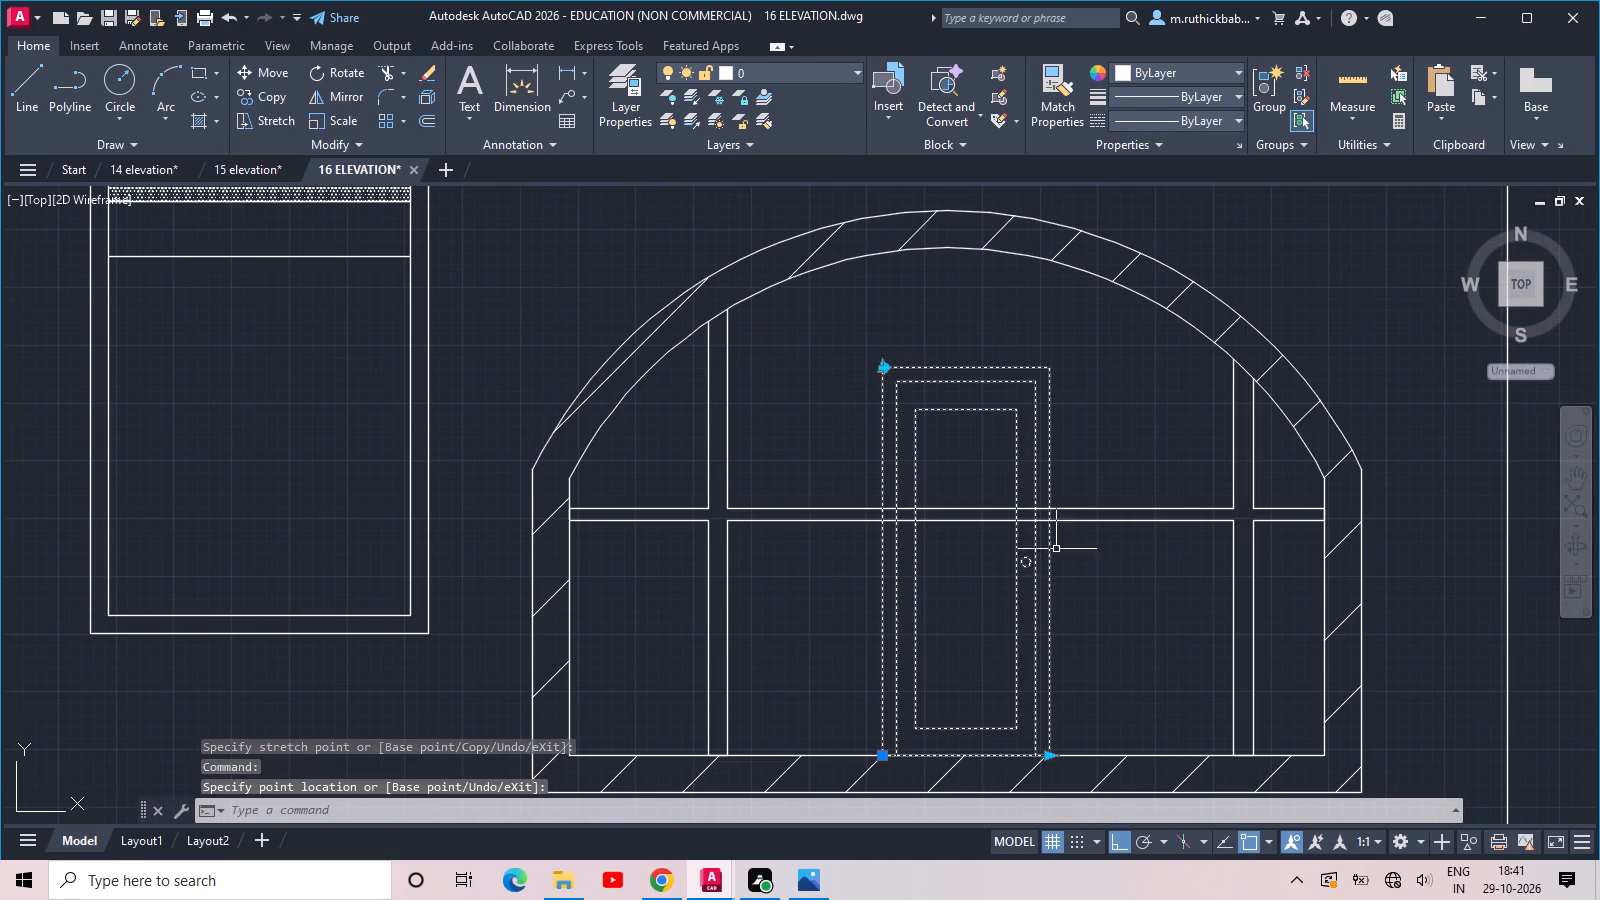
pyautogui.scroll(-2, 1068, 615)
pyautogui.scroll(2, 1068, 657)
pyautogui.click(1042, 686)
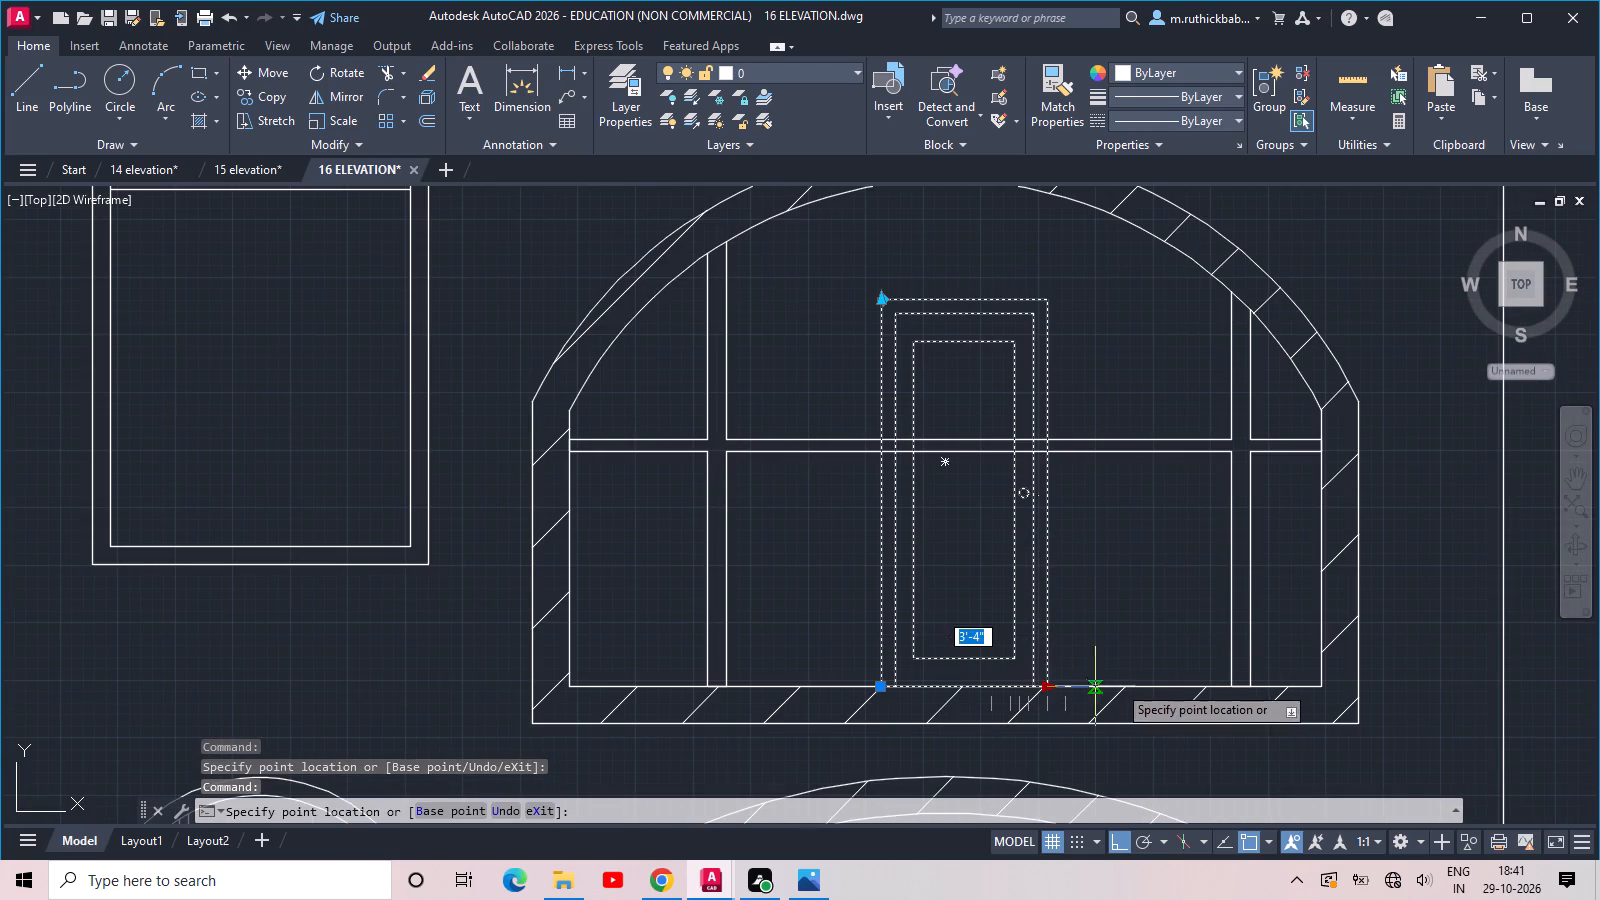
pyautogui.click(1133, 684)
# Move the enlarged door horizontally along the opening's base toward the left vertical bar.
pyautogui.click(881, 684)
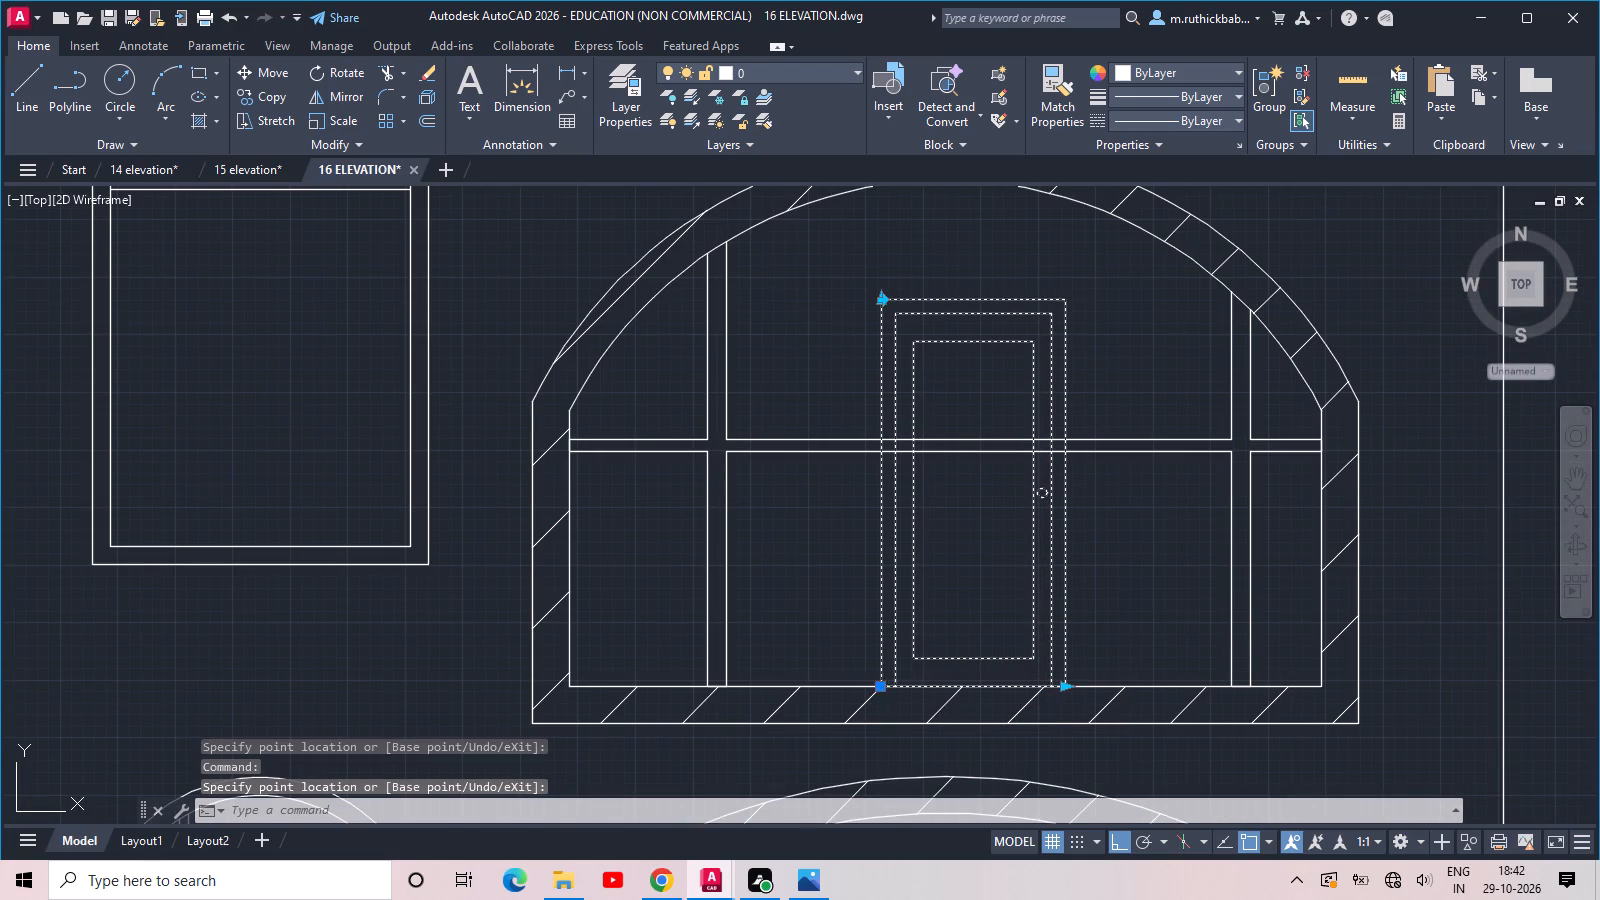
pyautogui.click(776, 688)
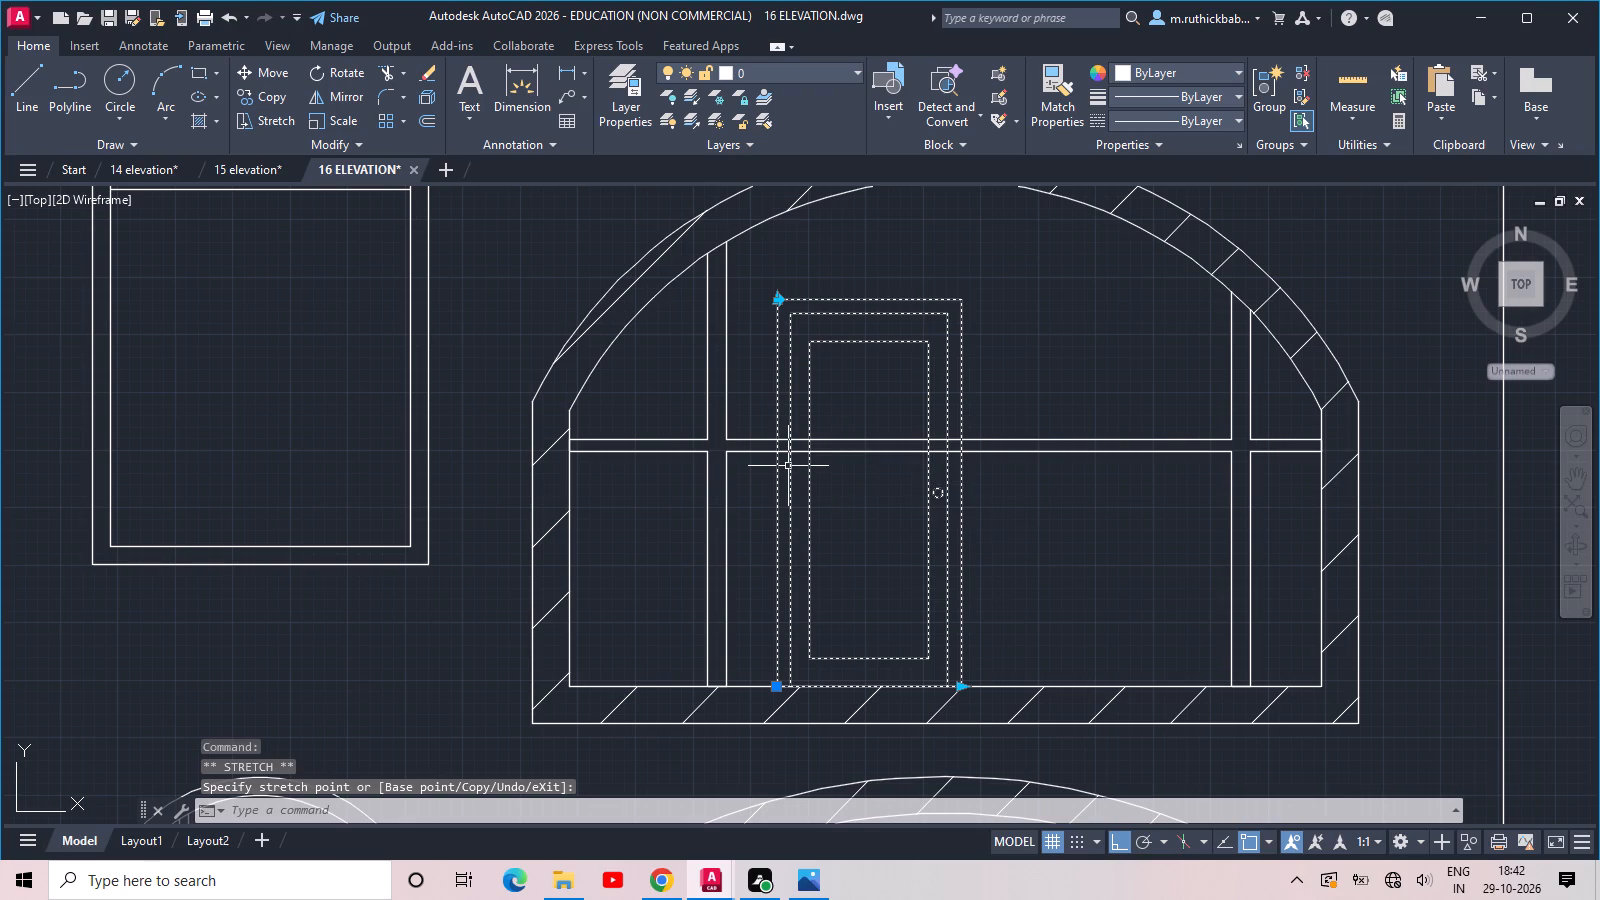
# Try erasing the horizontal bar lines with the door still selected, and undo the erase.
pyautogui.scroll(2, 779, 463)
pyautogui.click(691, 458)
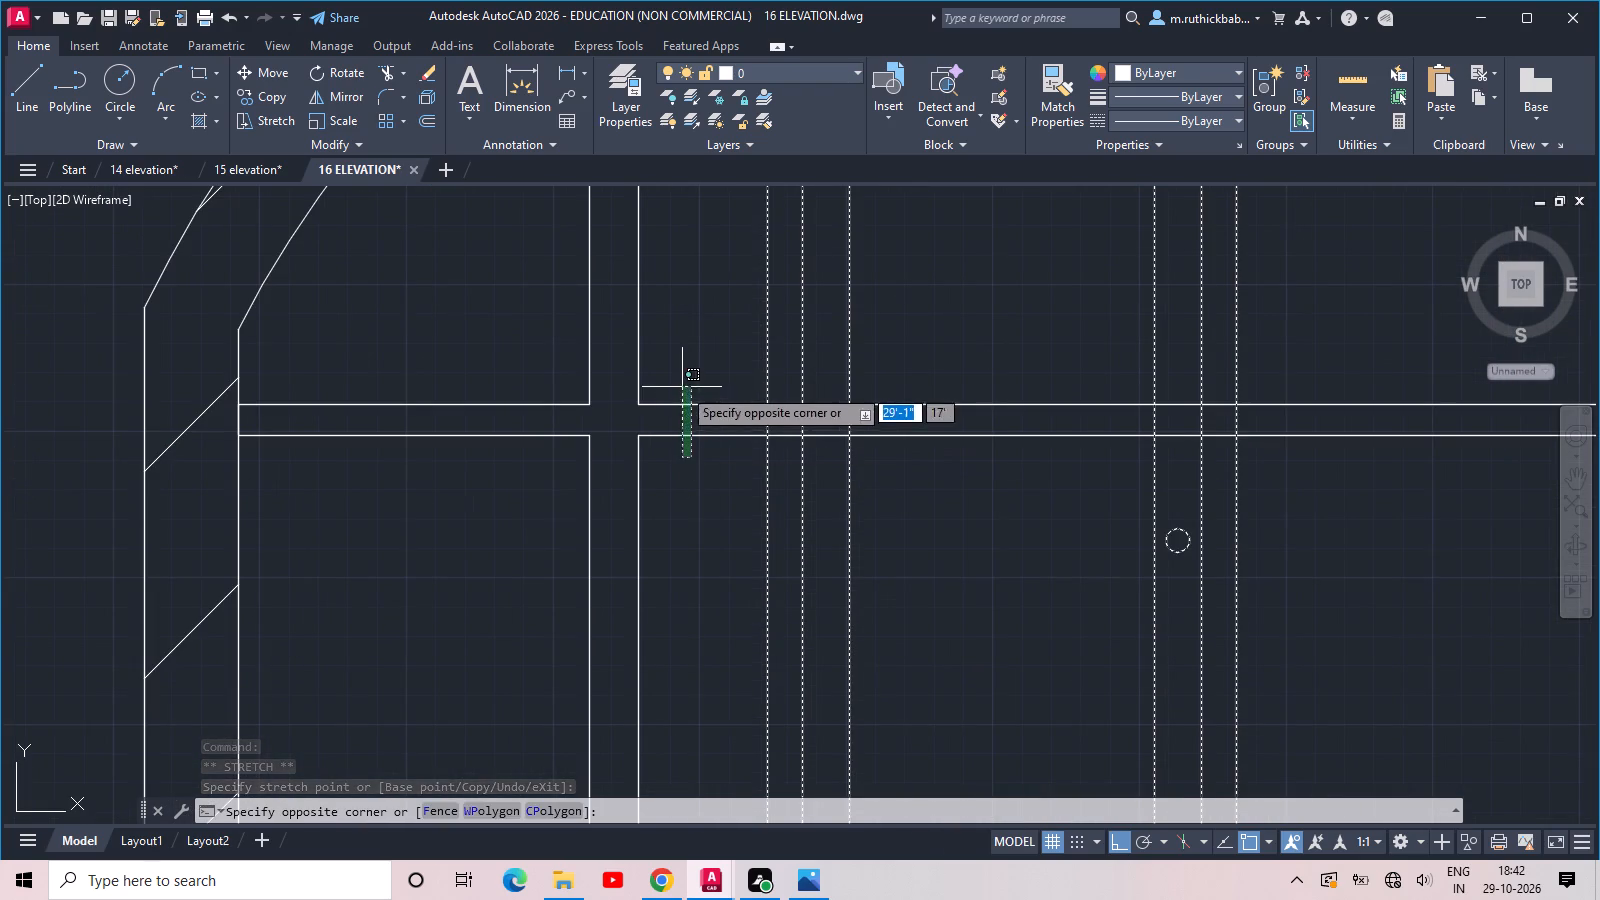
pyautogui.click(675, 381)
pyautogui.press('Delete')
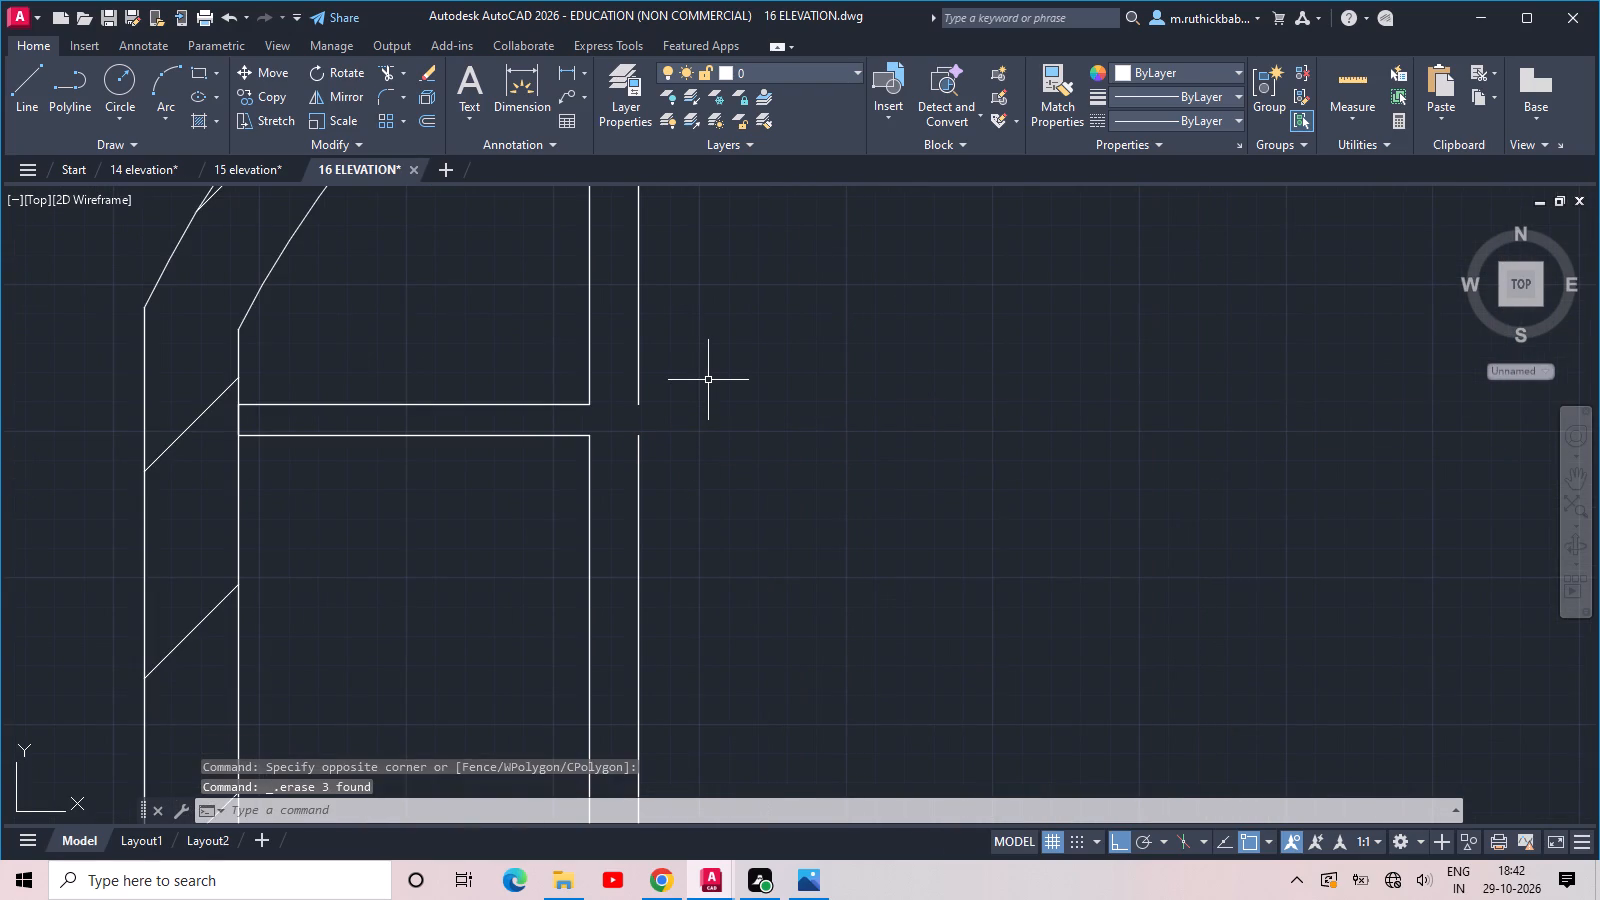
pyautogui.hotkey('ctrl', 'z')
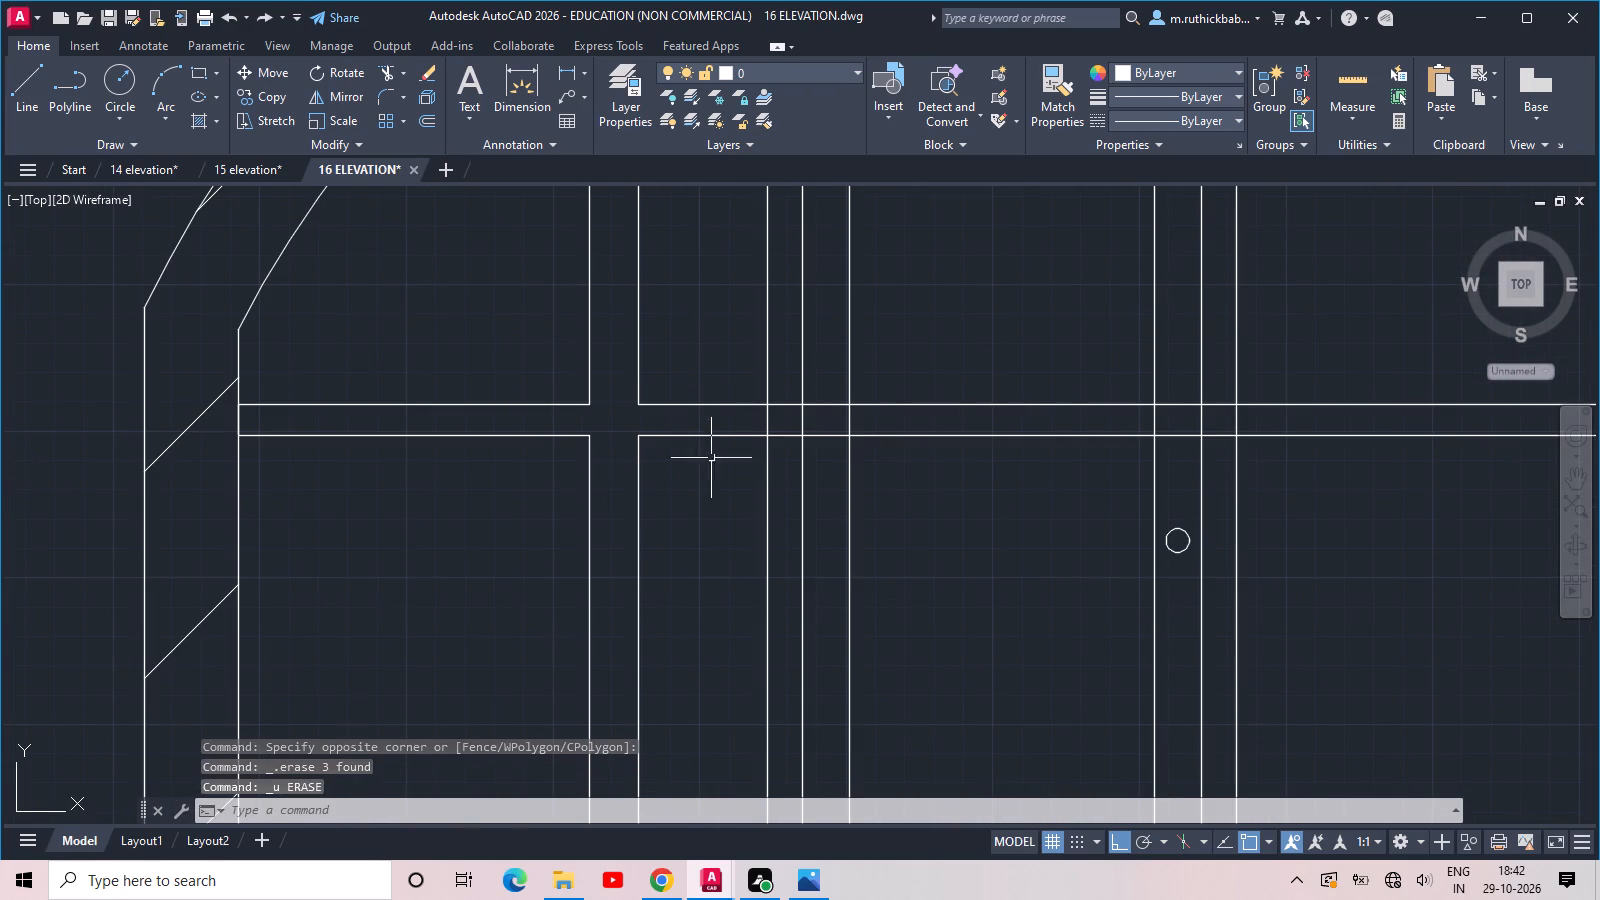
# Erase only the two horizontal bar lines that cross the door between the vertical bars of the middle opening.
pyautogui.click(718, 478)
pyautogui.click(671, 375)
pyautogui.press('Delete')
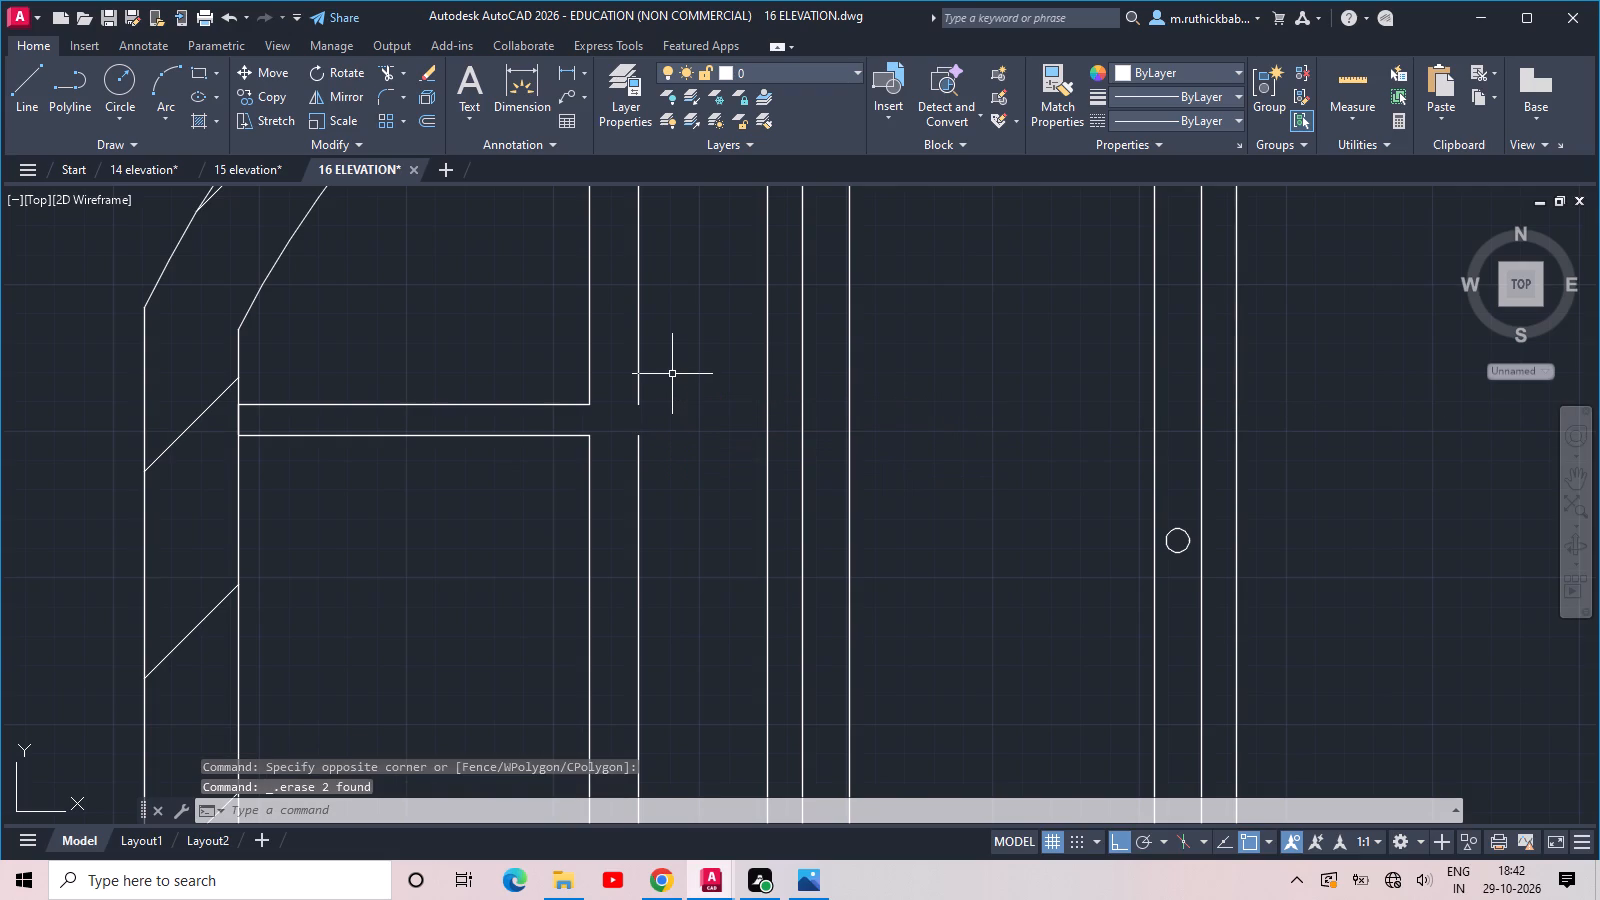
# Extend the inner lines of both vertical bars in the middle opening across the gaps at the former horizontal bar.
pyautogui.write('EX')
pyautogui.press('space')
pyautogui.press('space')
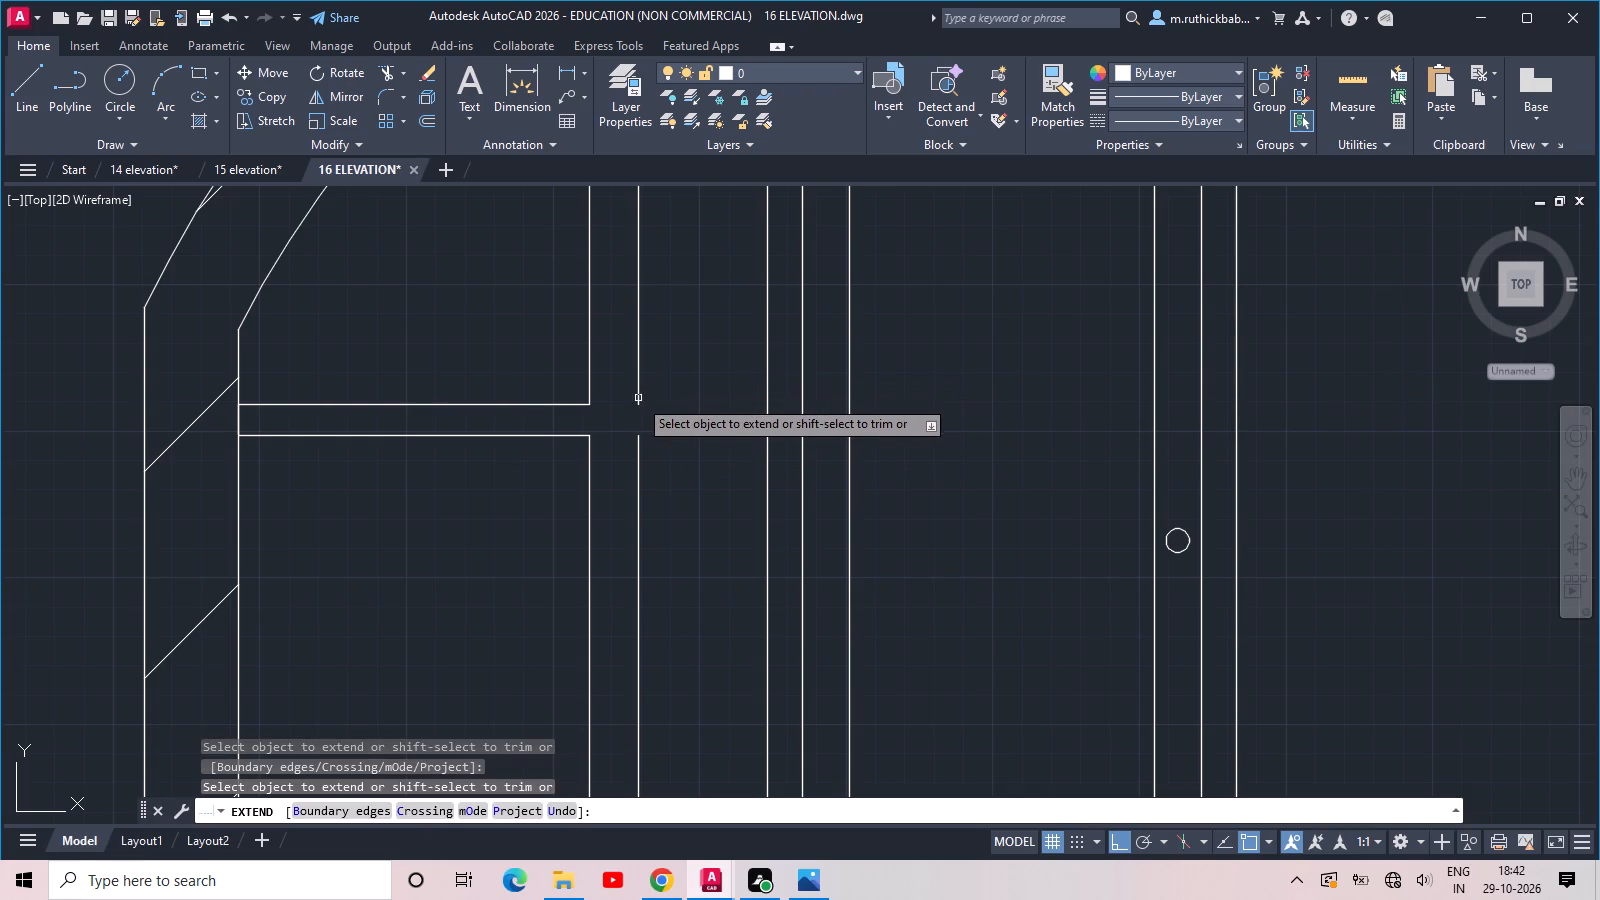
pyautogui.click(637, 398)
pyautogui.scroll(-3, 640, 397)
pyautogui.scroll(3, 964, 420)
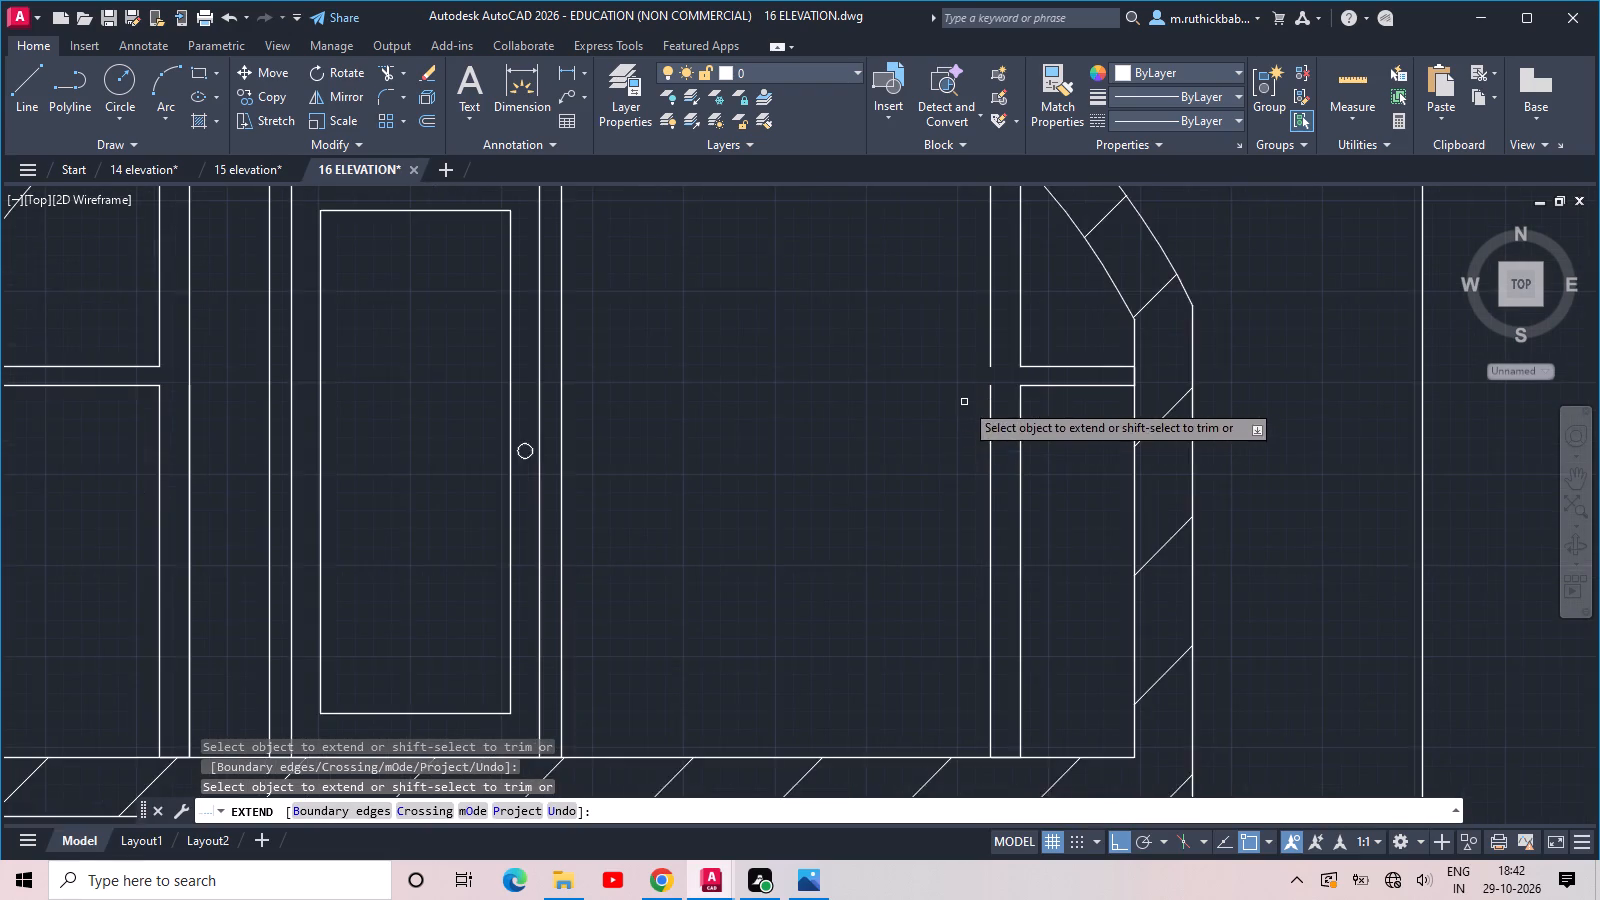
pyautogui.click(1006, 389)
pyautogui.scroll(-2, 980, 400)
pyautogui.press('Escape')
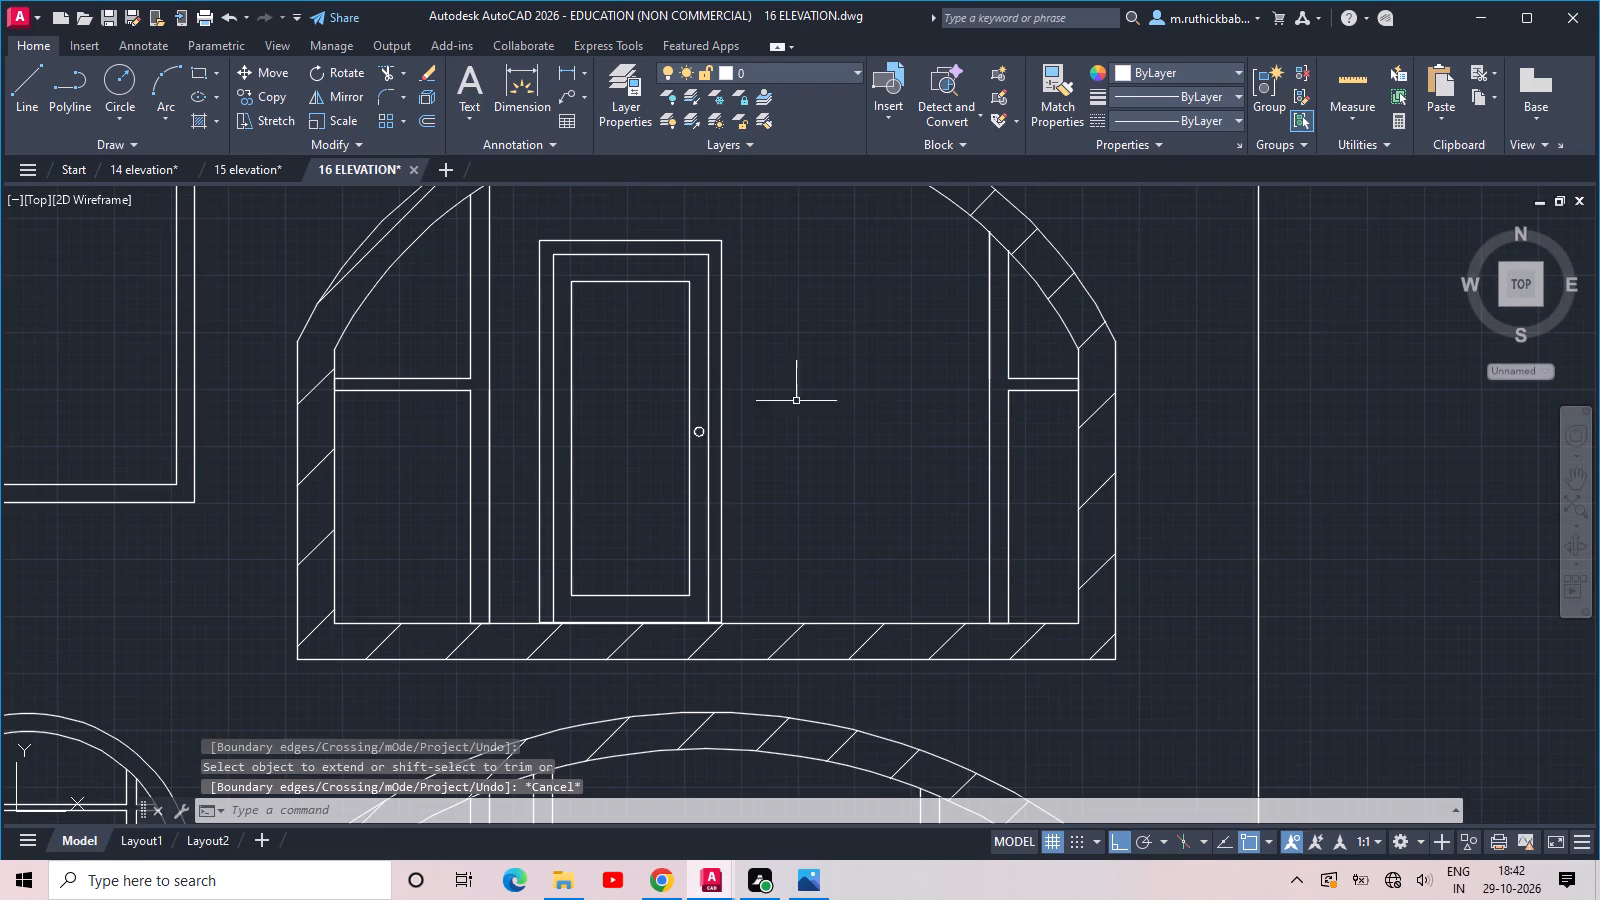
# Mirror the door about a vertical line just beyond its right edge, keeping the original, to form a double door.
pyautogui.moveTo(753, 356); pyautogui.dragTo(819, 409, button='middle')
pyautogui.click(792, 275)
pyautogui.click(678, 436)
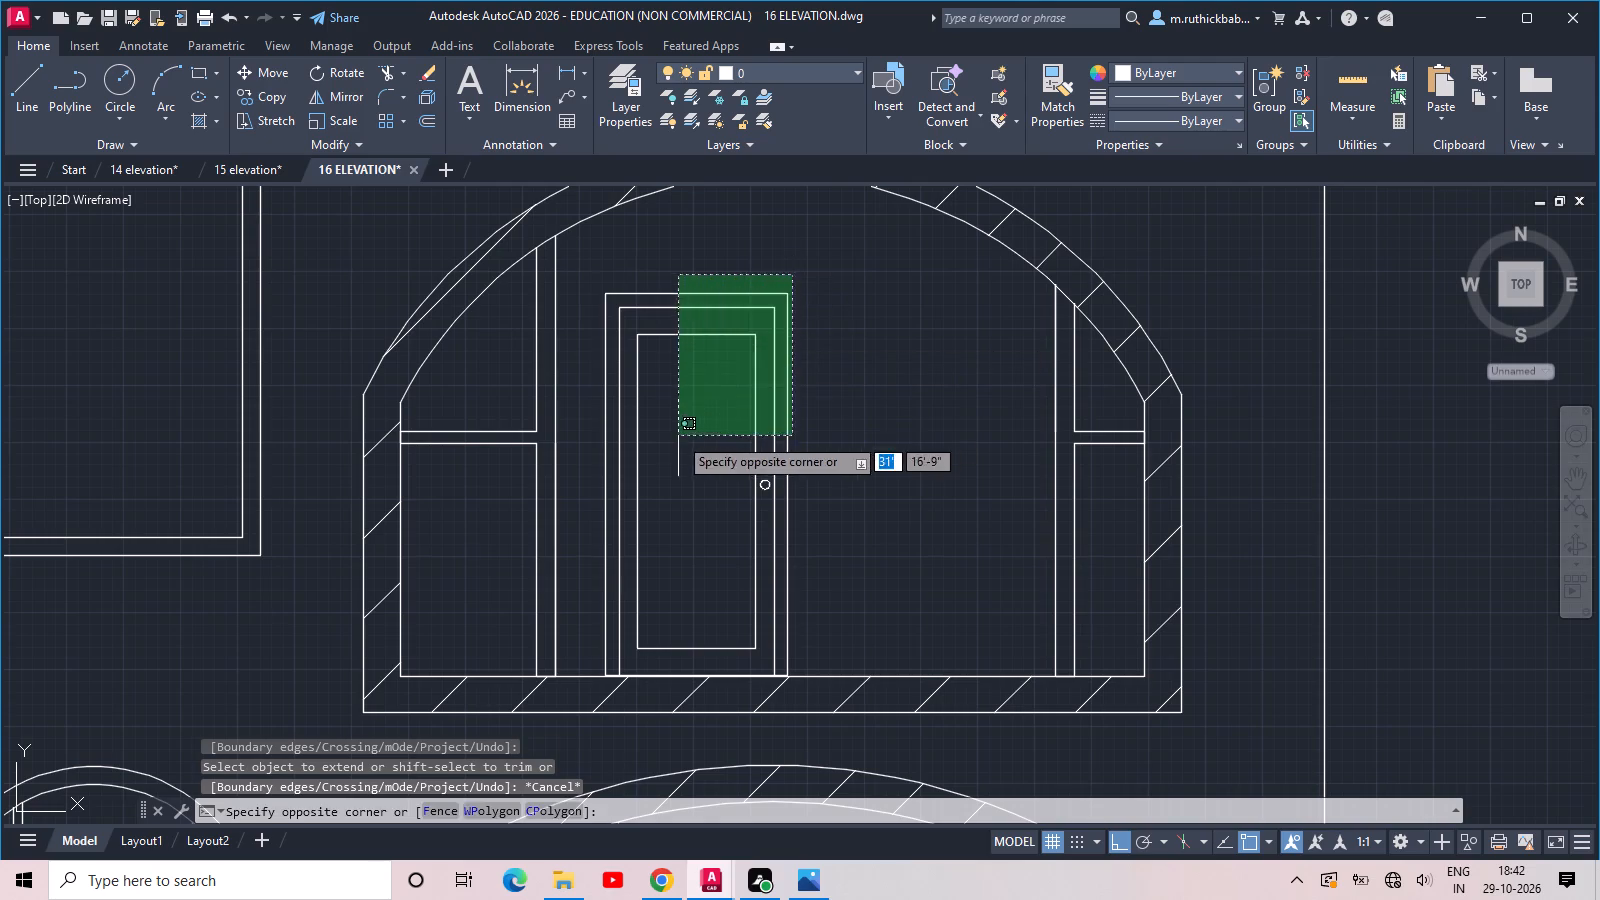
pyautogui.write('MI')
pyautogui.press('space')
pyautogui.click(797, 677)
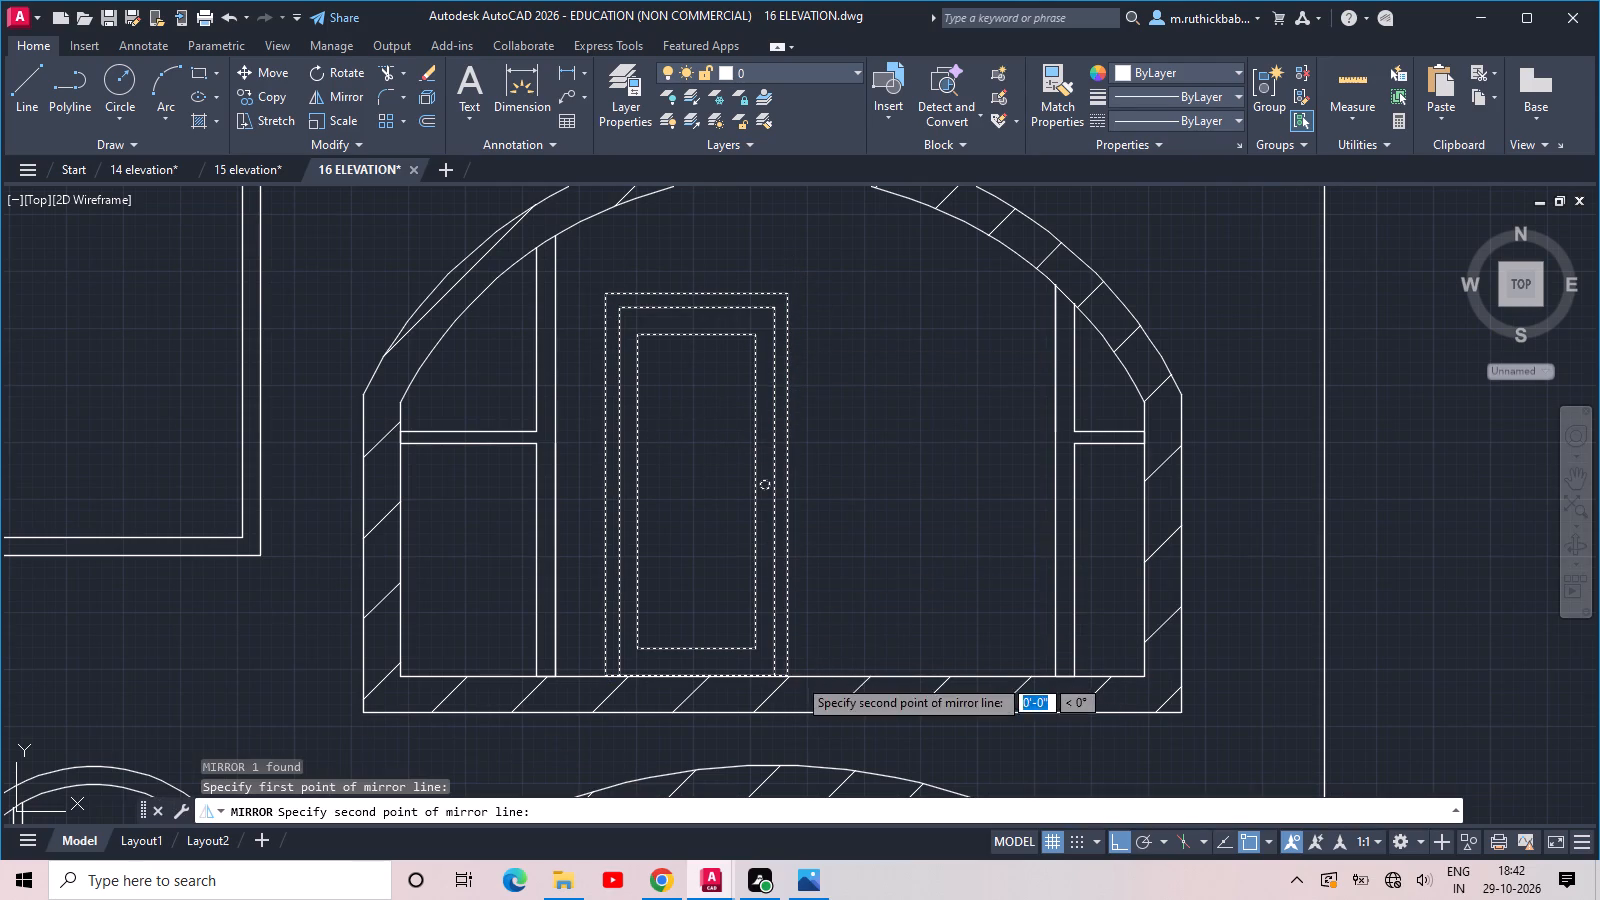
pyautogui.click(804, 235)
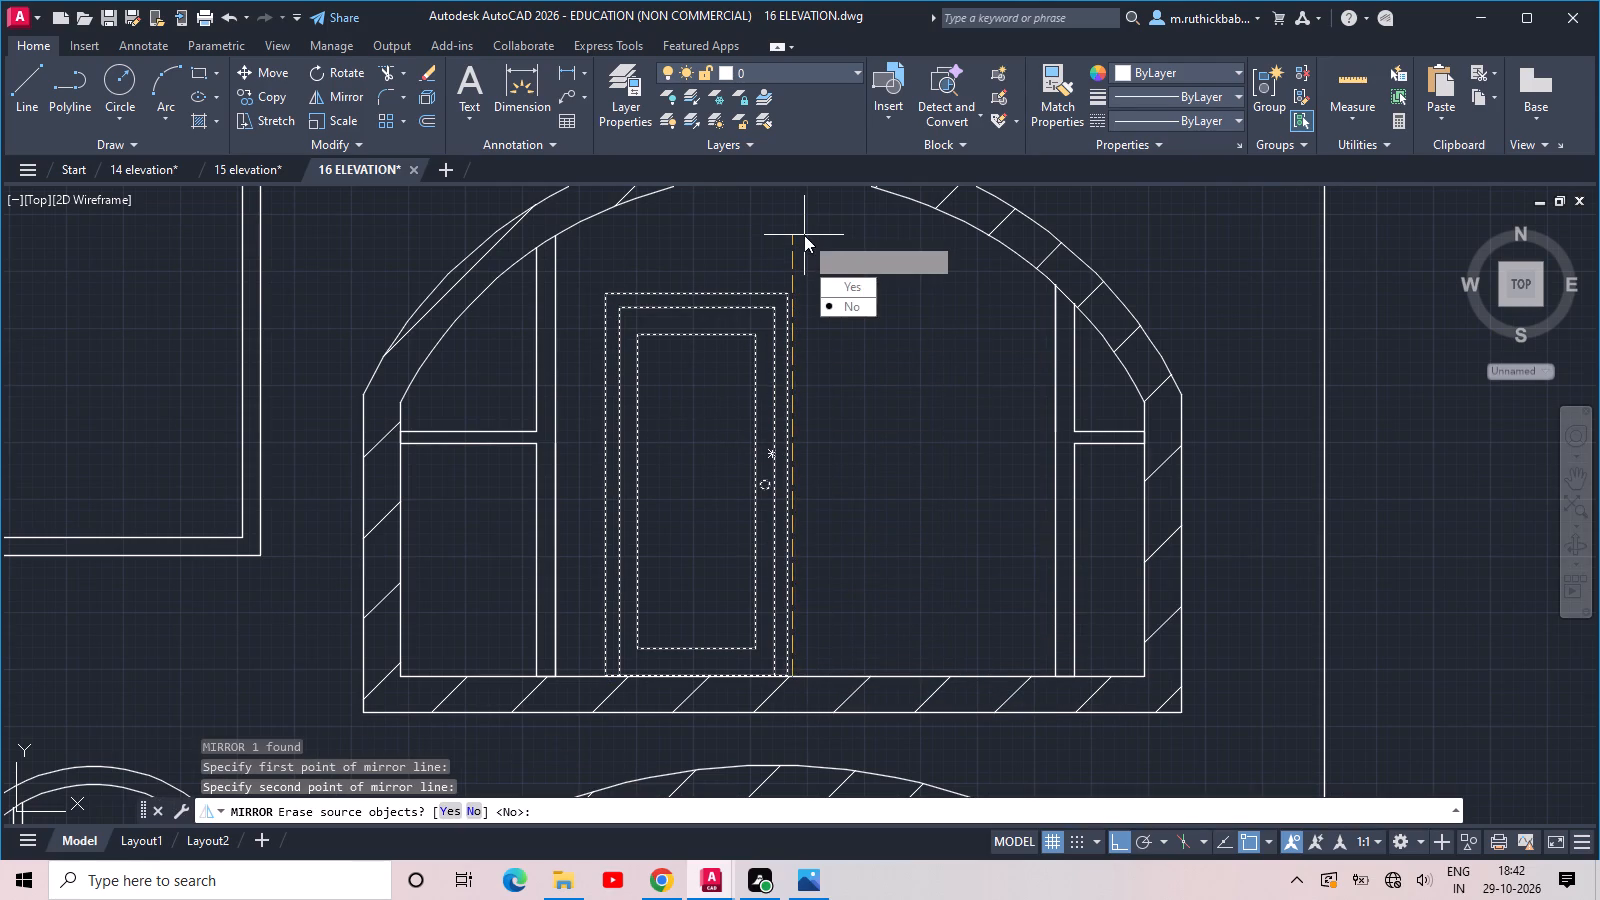
pyautogui.click(847, 317)
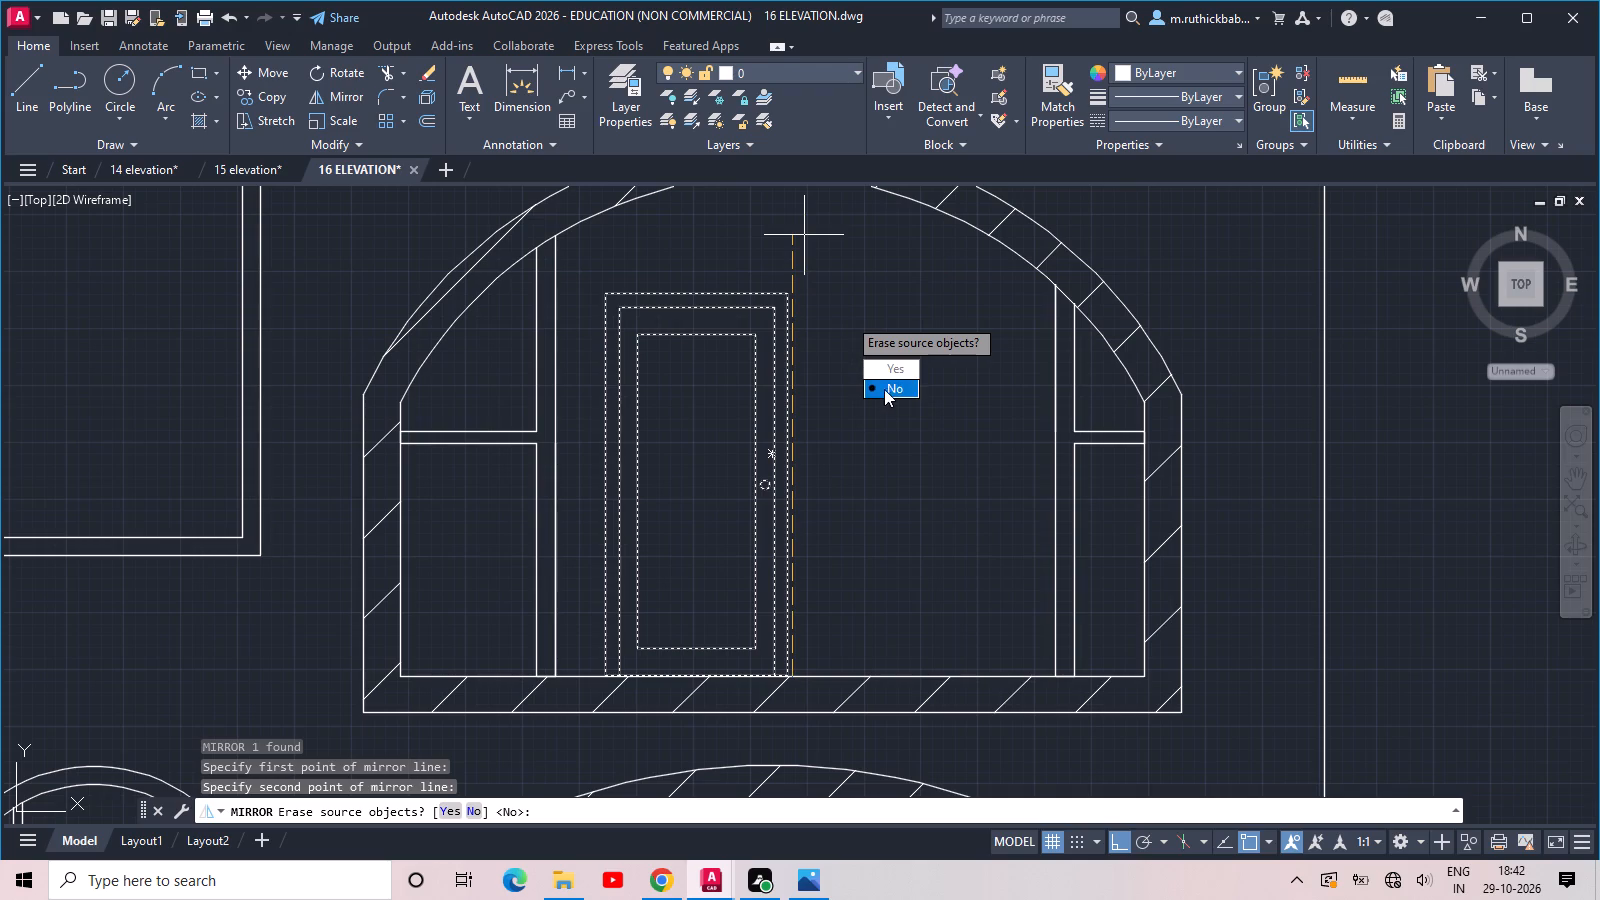
pyautogui.moveTo(884, 389); pyautogui.dragTo(847, 317)
# Copy both door leaves straight up about 13'-9" into the top arched opening, over the railing and bricks.
pyautogui.scroll(-1, 846, 320)
pyautogui.scroll(2, 834, 319)
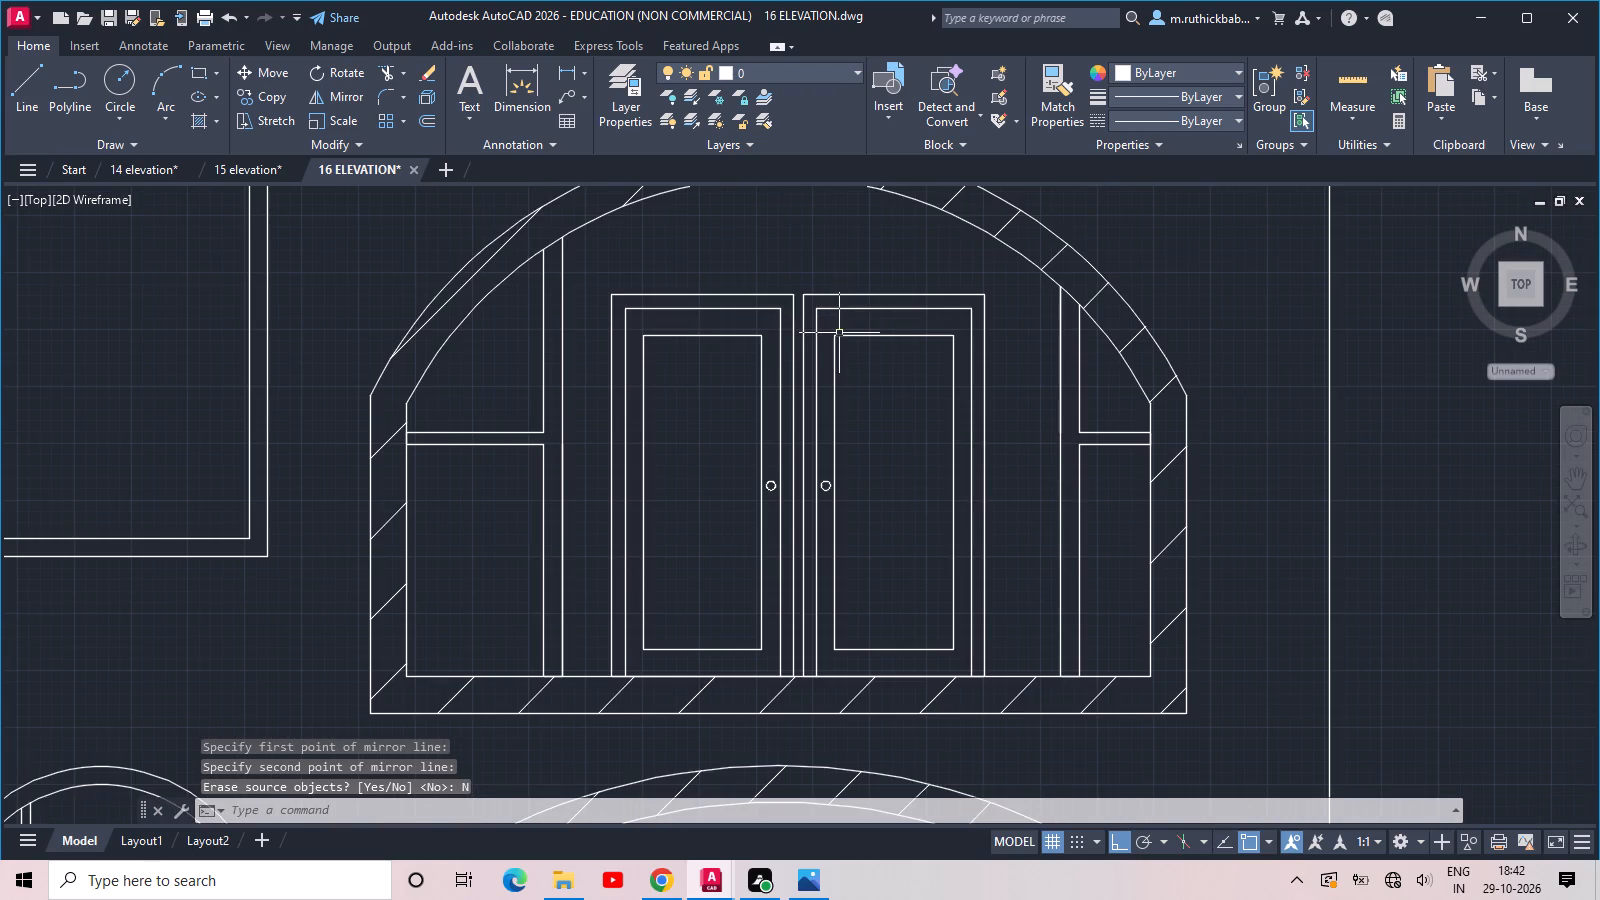
pyautogui.scroll(-4, 839, 333)
pyautogui.moveTo(853, 360); pyautogui.dragTo(853, 514, button='middle')
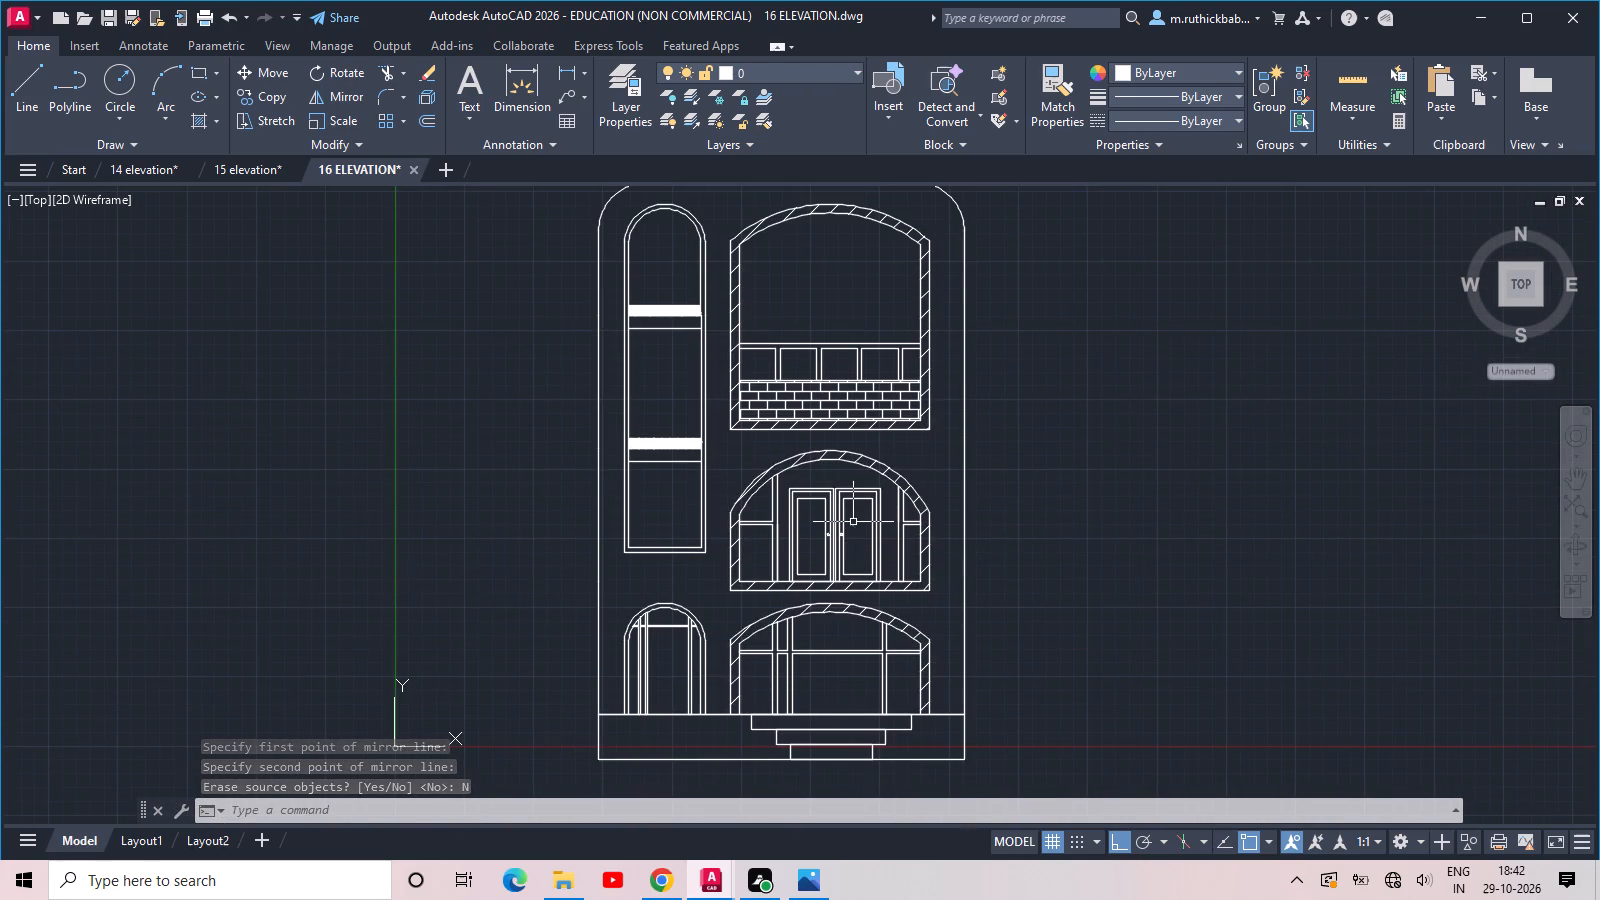
pyautogui.click(852, 530)
pyautogui.click(796, 506)
pyautogui.write('CO')
pyautogui.press('space')
pyautogui.scroll(2, 809, 571)
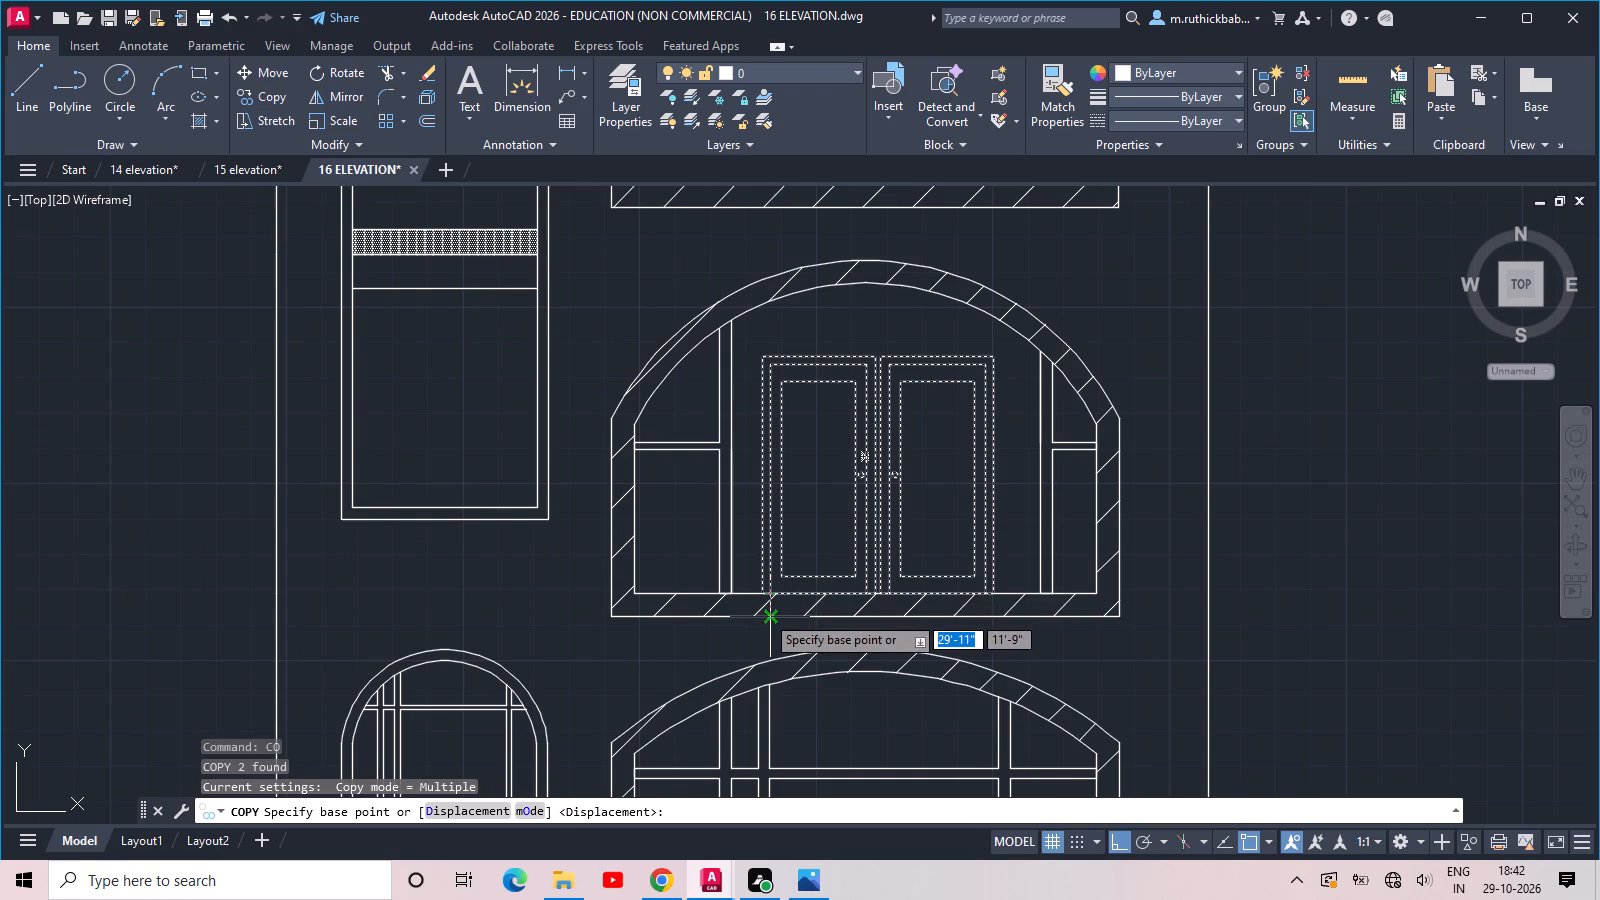
pyautogui.scroll(2, 758, 585)
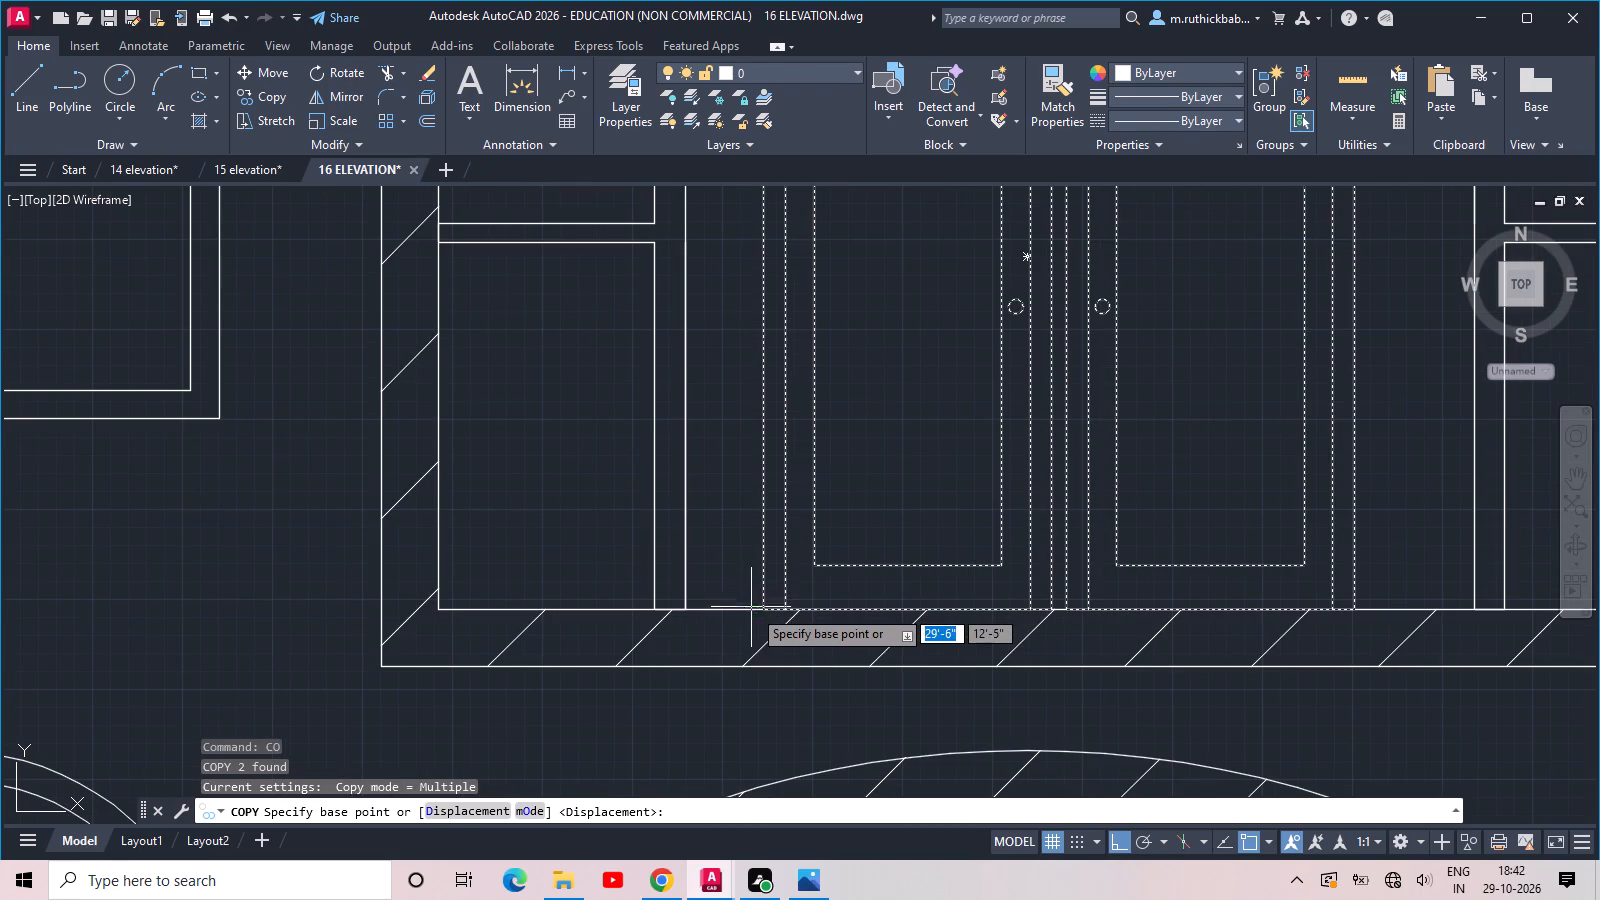
pyautogui.click(763, 669)
pyautogui.scroll(-5, 771, 562)
pyautogui.moveTo(770, 507); pyautogui.dragTo(792, 677, button='middle')
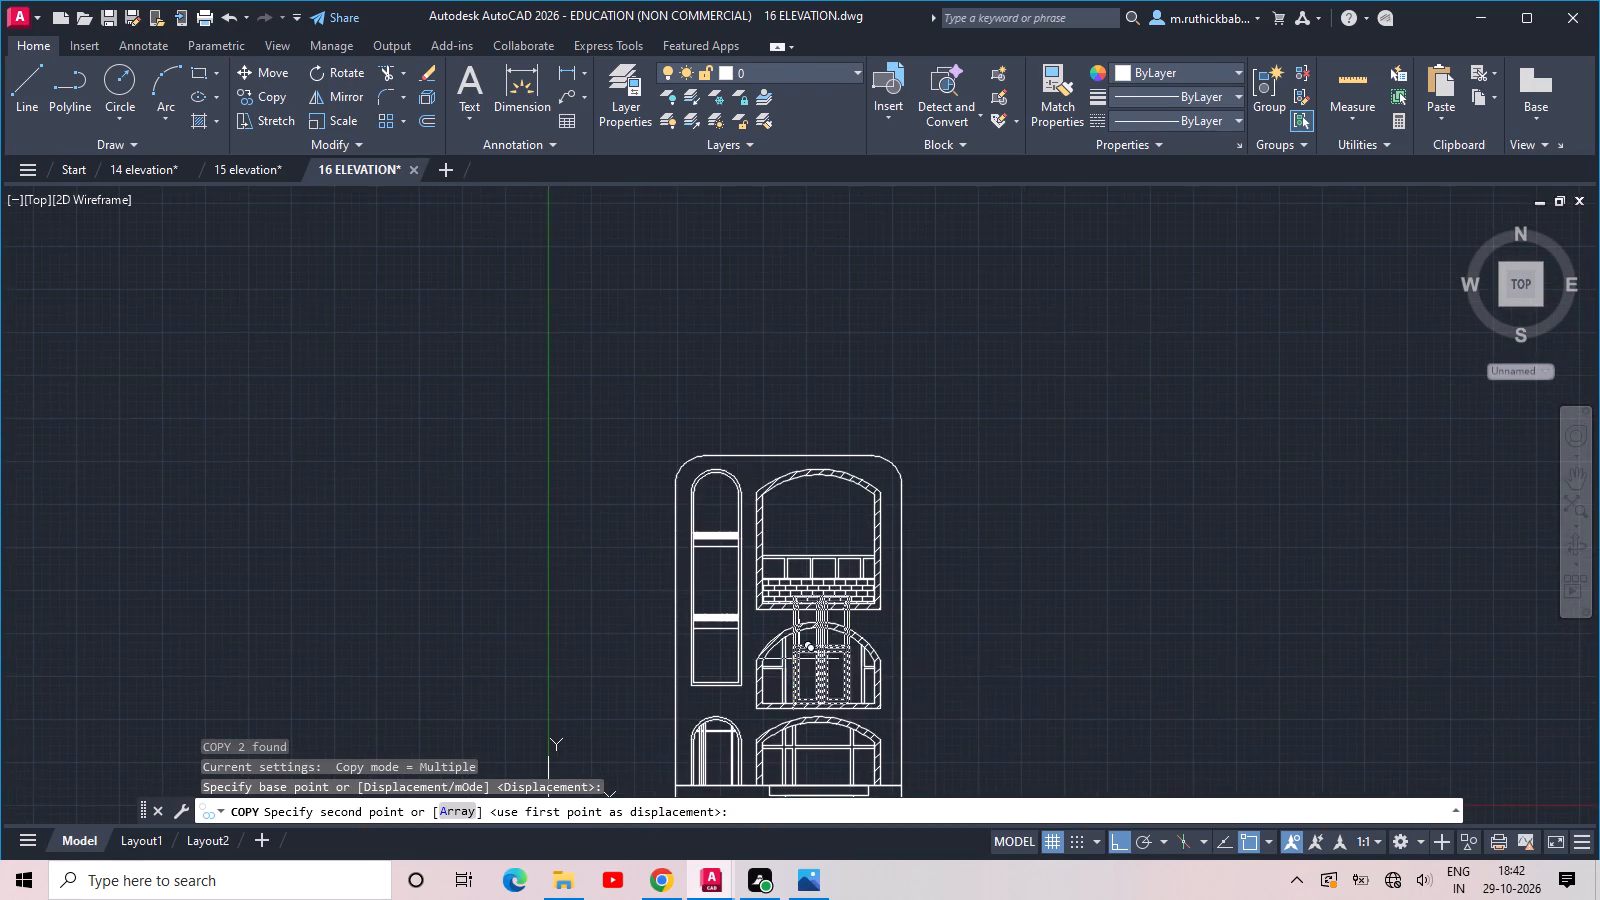
pyautogui.scroll(3, 801, 632)
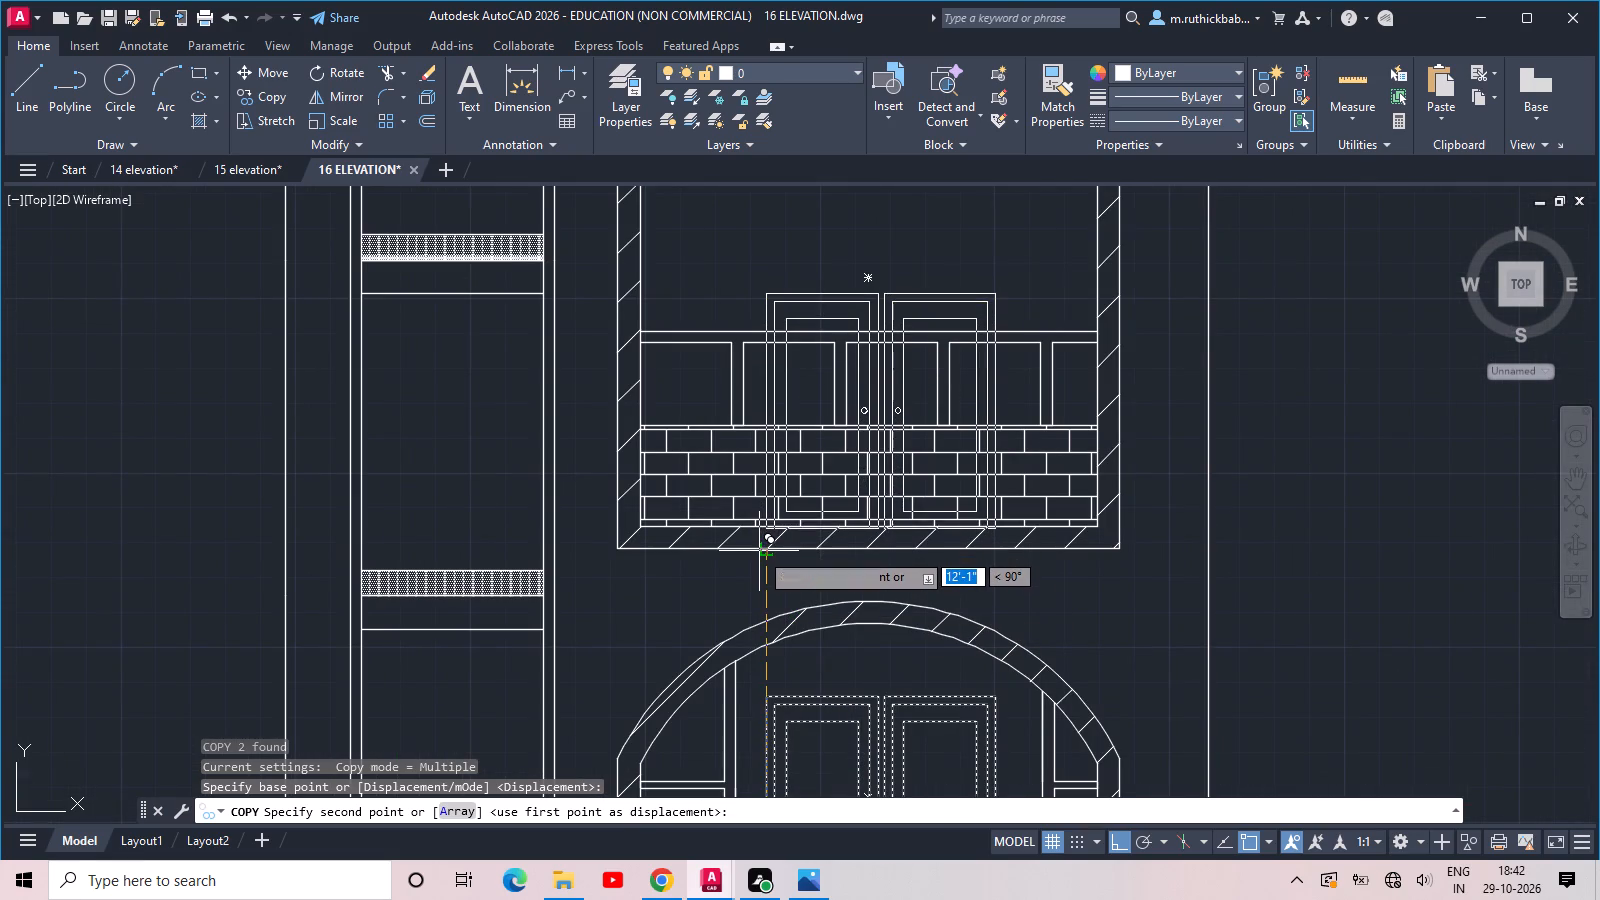
pyautogui.click(757, 494)
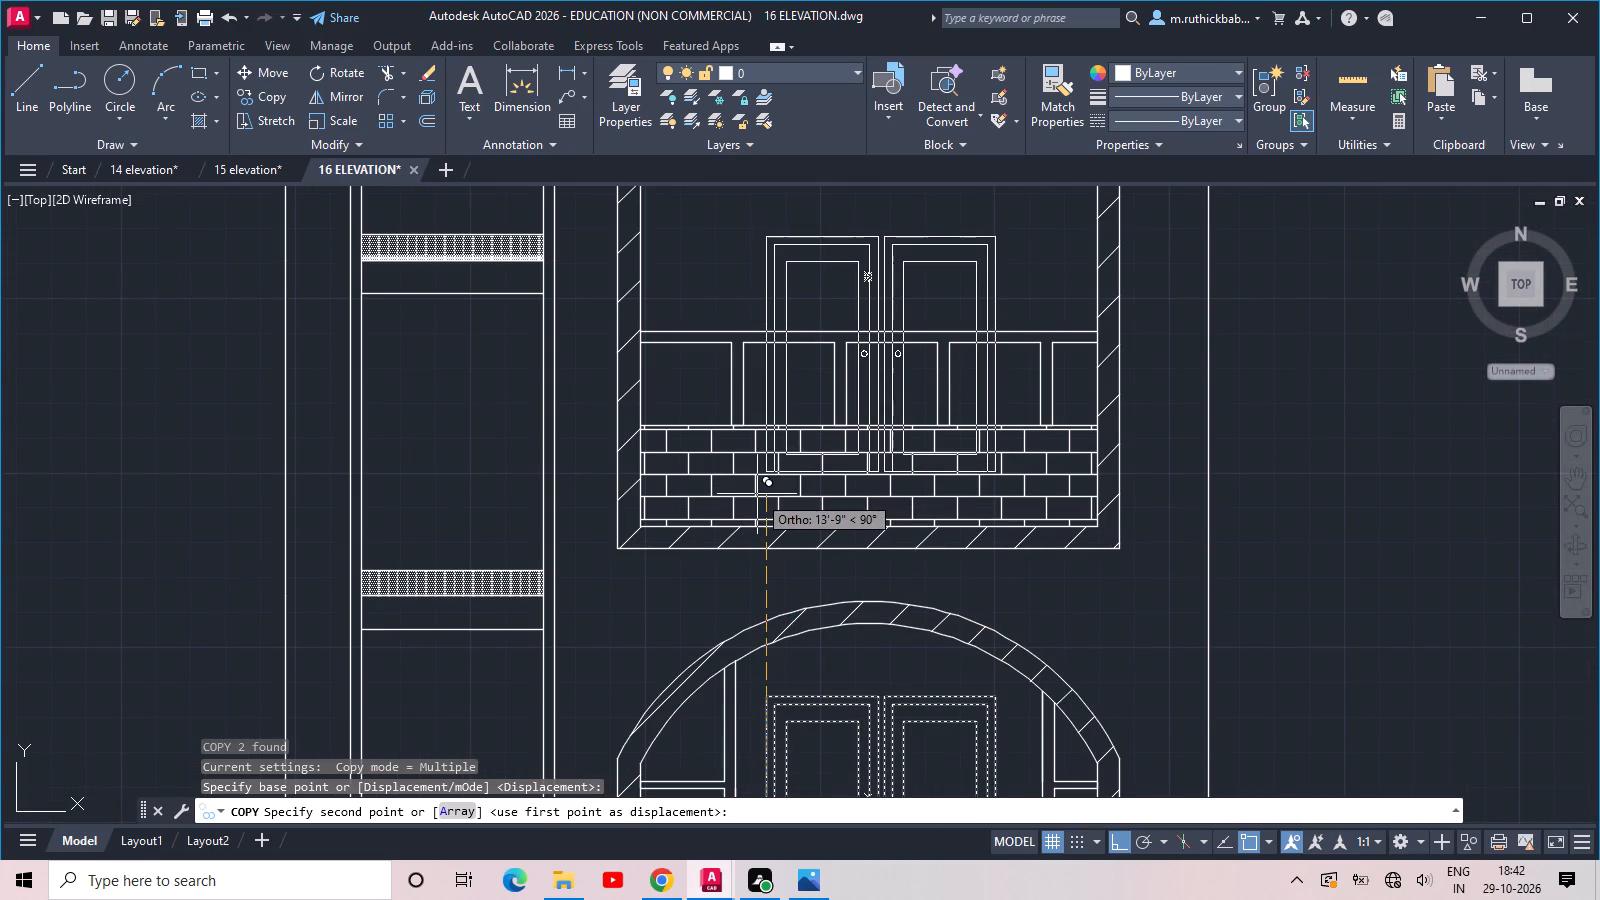
pyautogui.press('Escape')
# Explode both copied door leaves in the top arched opening into separate lines.
pyautogui.moveTo(826, 414); pyautogui.dragTo(828, 480, button='middle')
pyautogui.scroll(1, 880, 439)
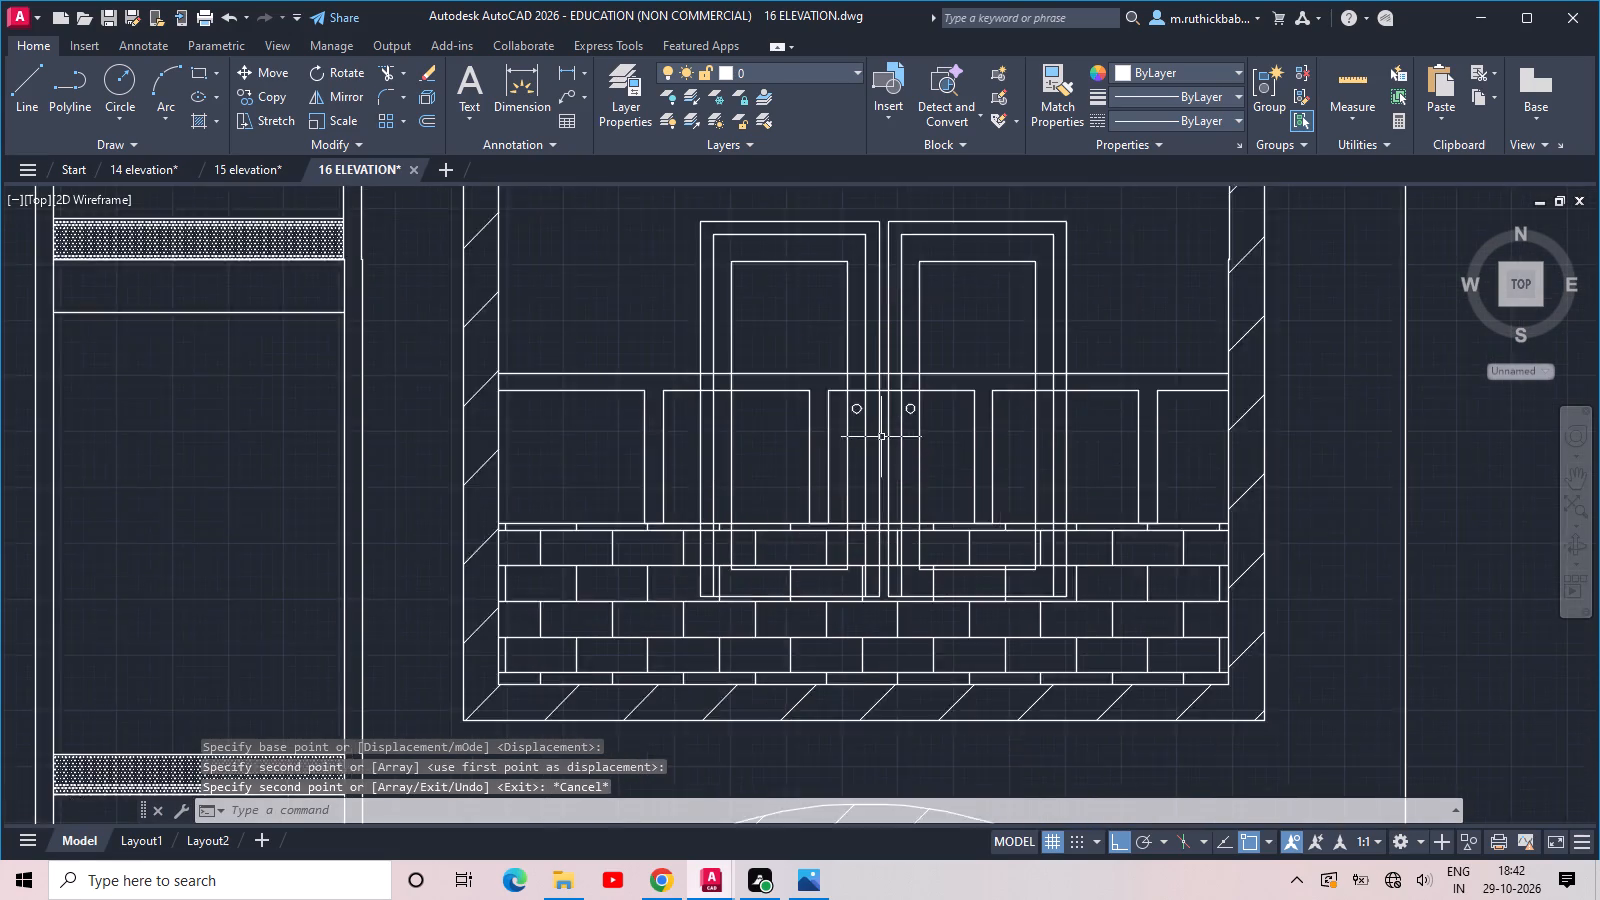
pyautogui.scroll(1, 881, 437)
pyautogui.scroll(-2, 951, 372)
pyautogui.click(1056, 252)
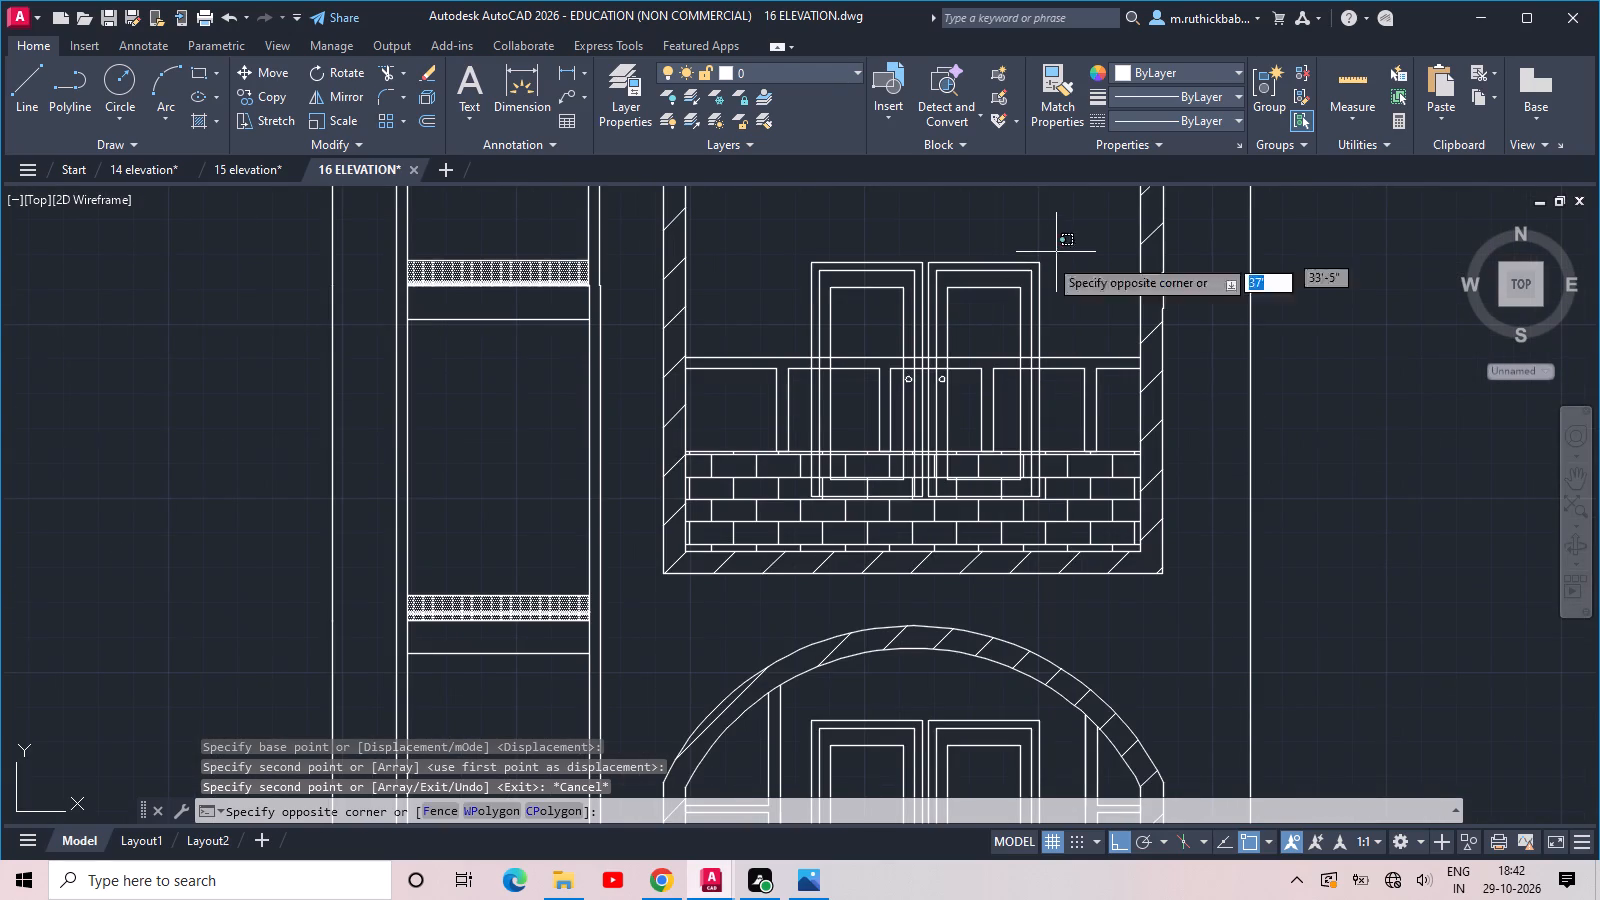
pyautogui.click(781, 319)
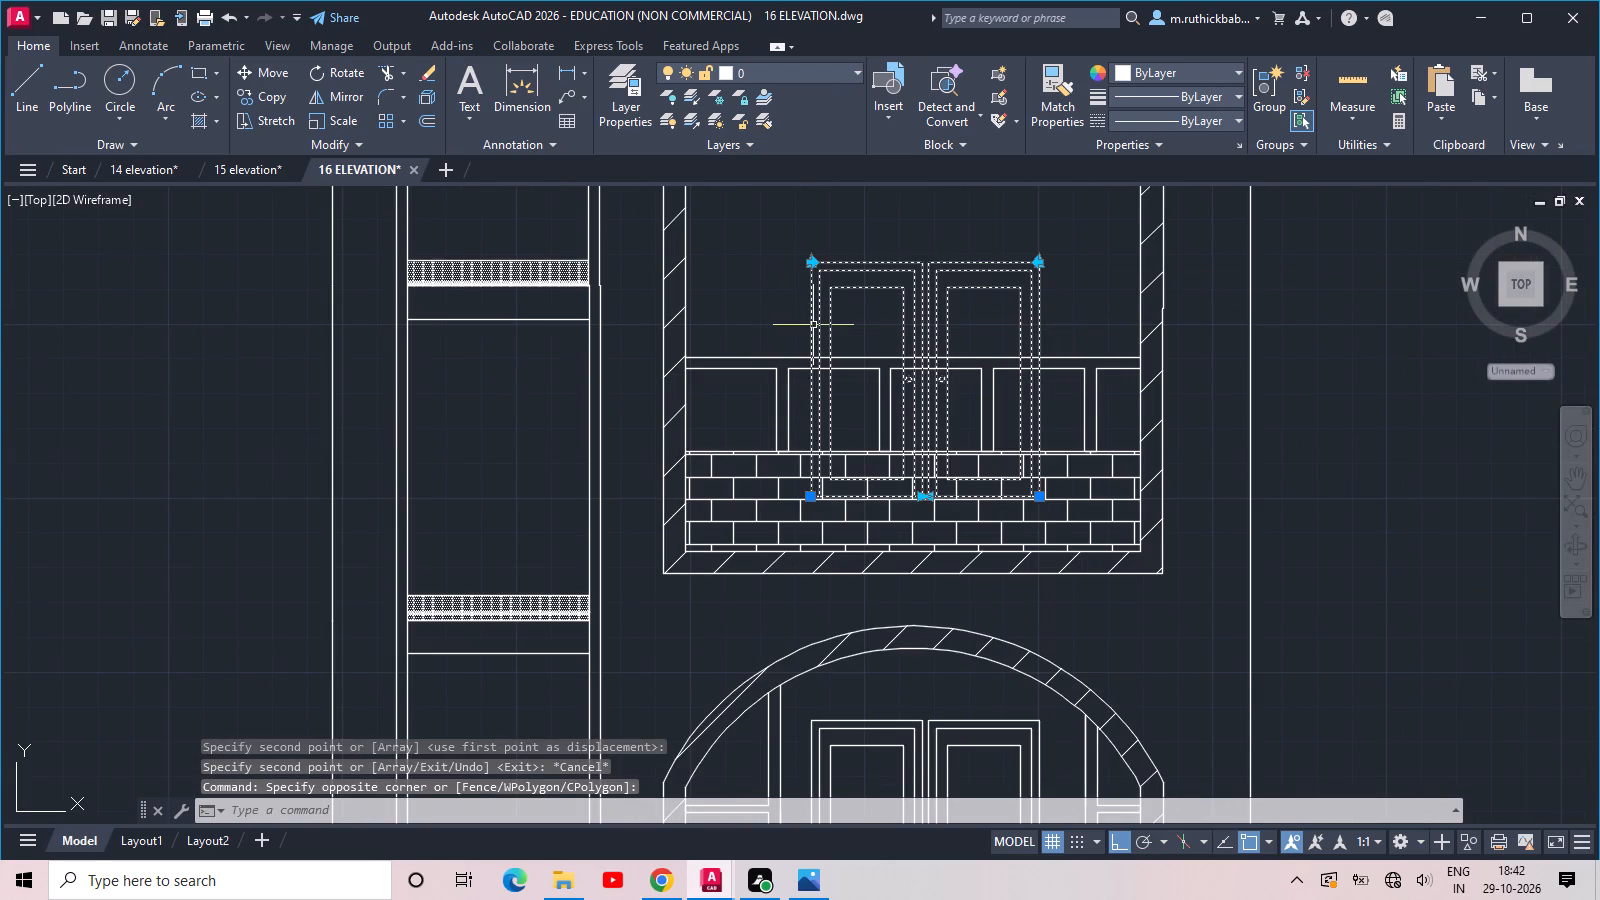
pyautogui.press('x')
pyautogui.press('space')
# Trim the vertical lines of both door leaves between the two top rail lines of the railing.
pyautogui.scroll(2, 822, 362)
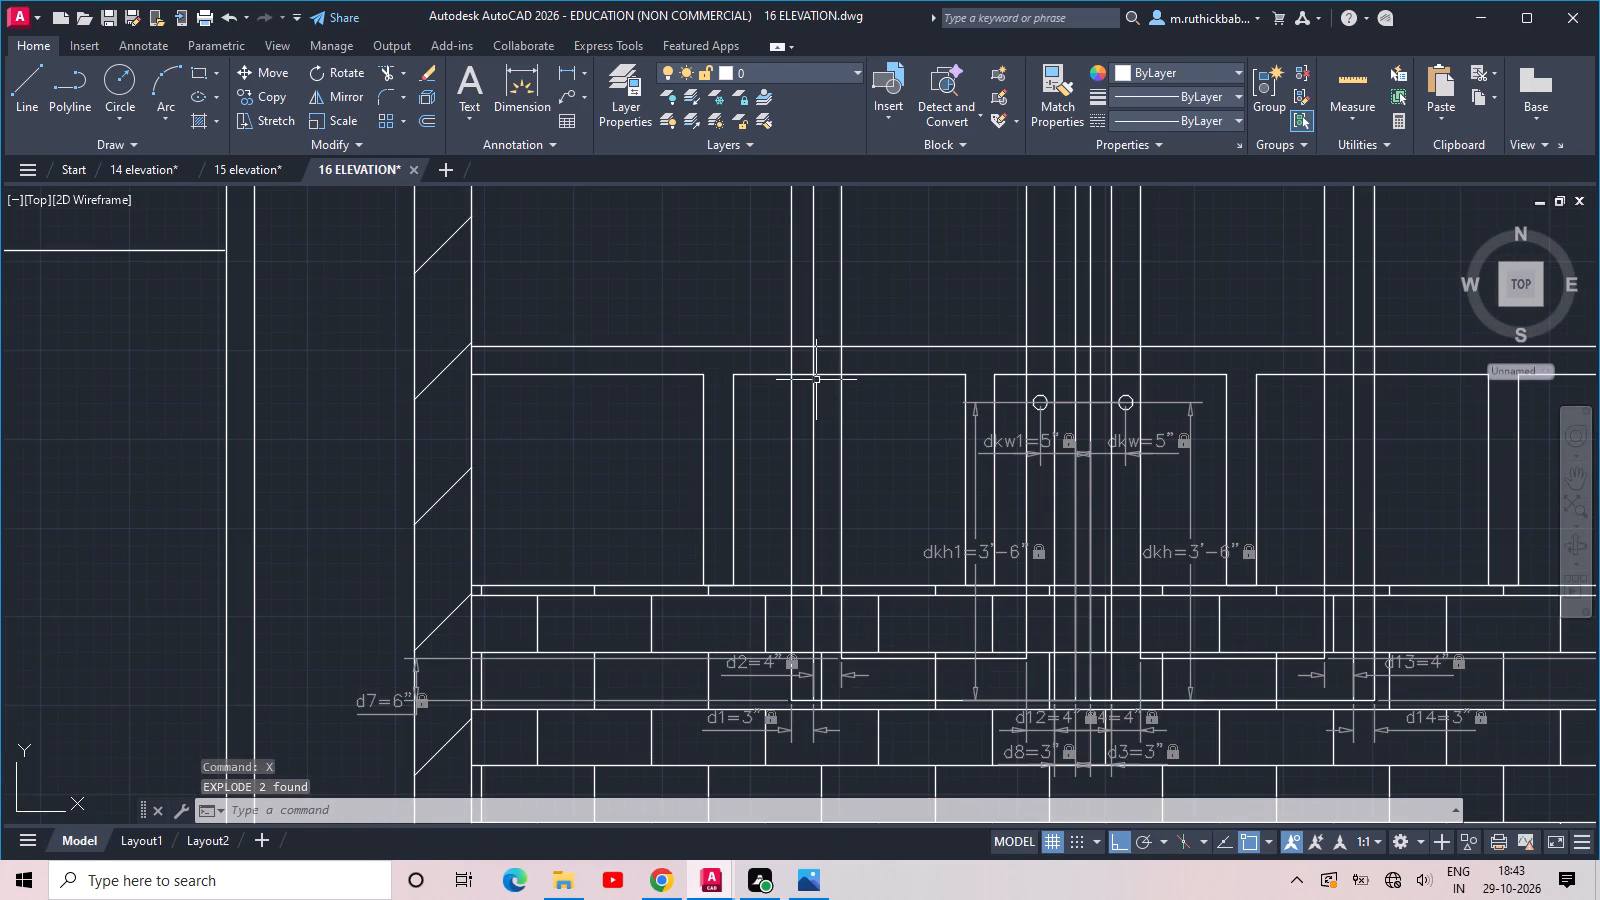
pyautogui.scroll(-1, 816, 380)
pyautogui.scroll(-2, 752, 318)
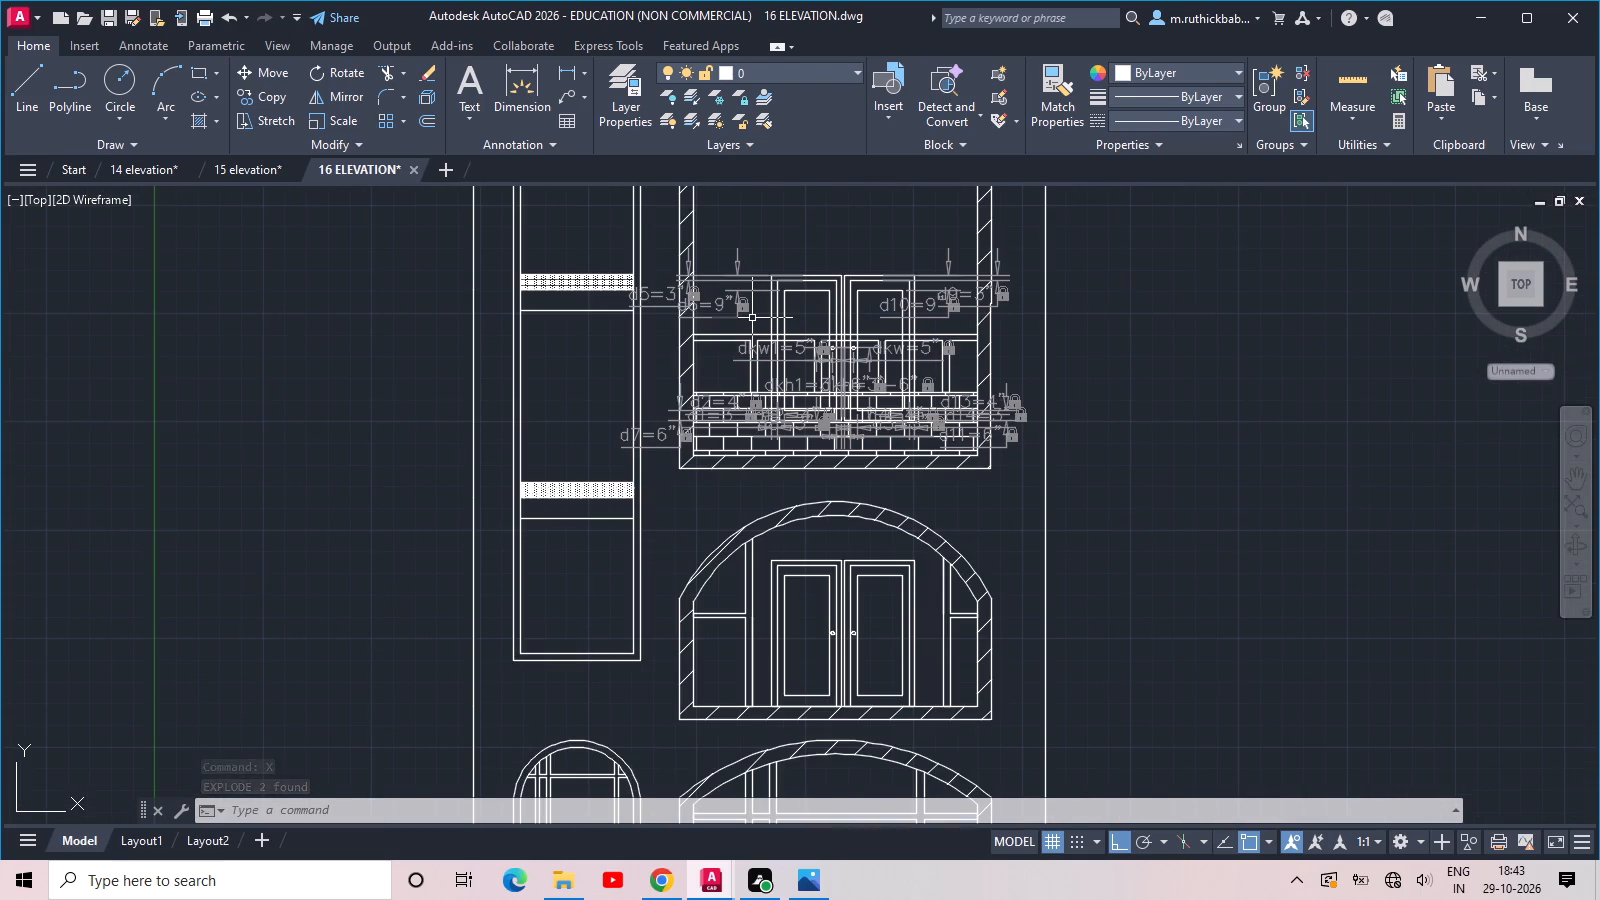
pyautogui.scroll(3, 752, 318)
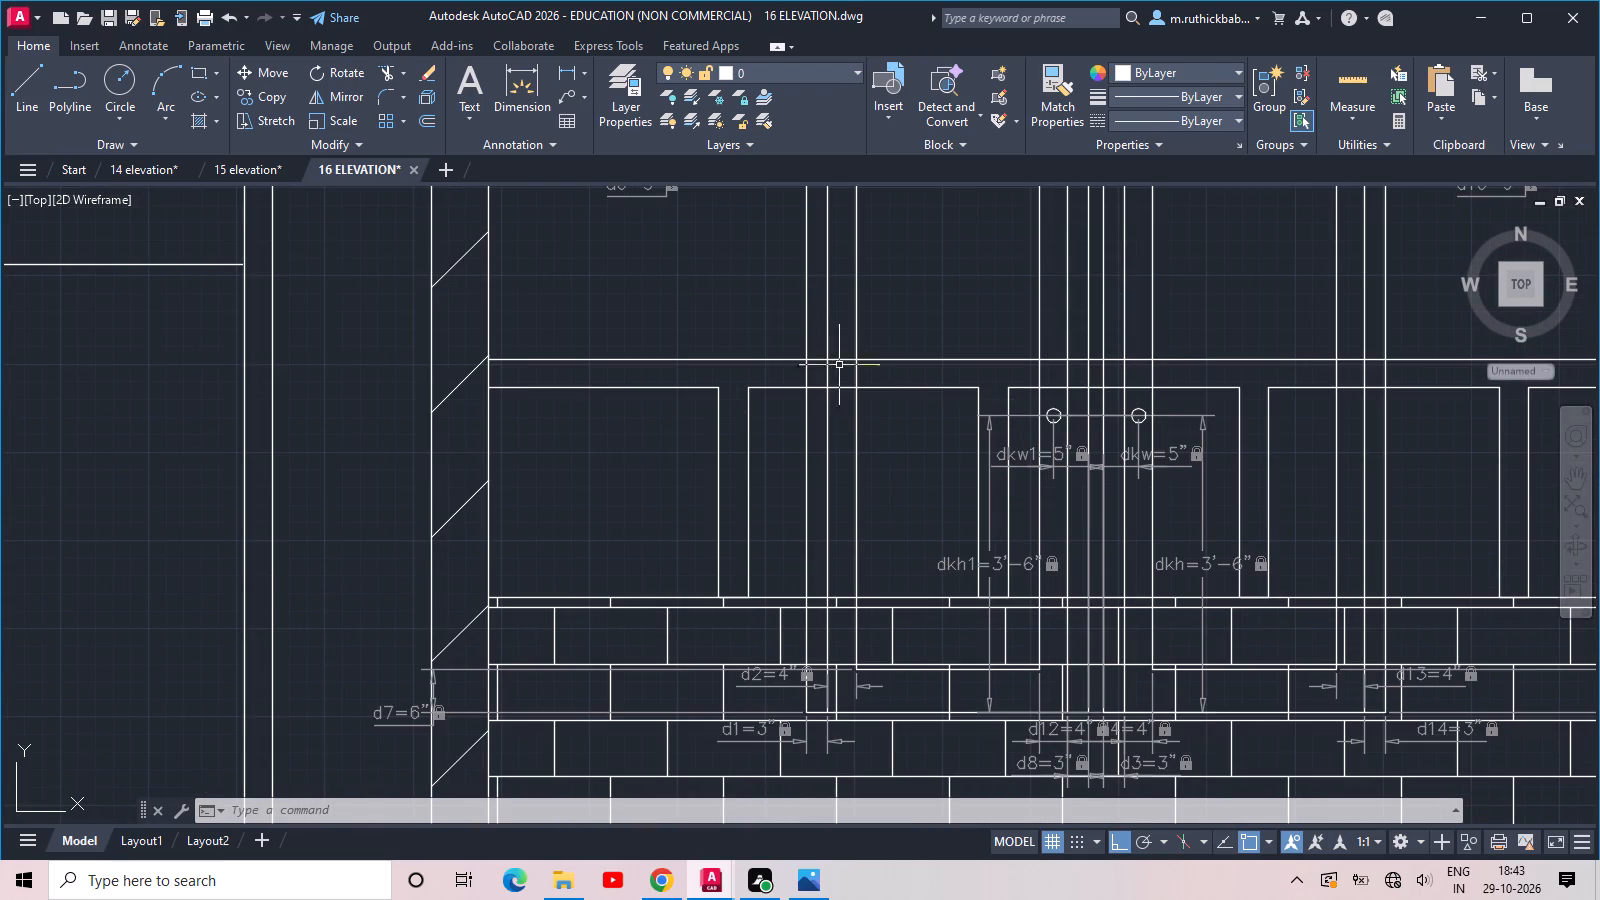
pyautogui.write('TR')
pyautogui.press('space')
pyautogui.press('space')
pyautogui.click(785, 379)
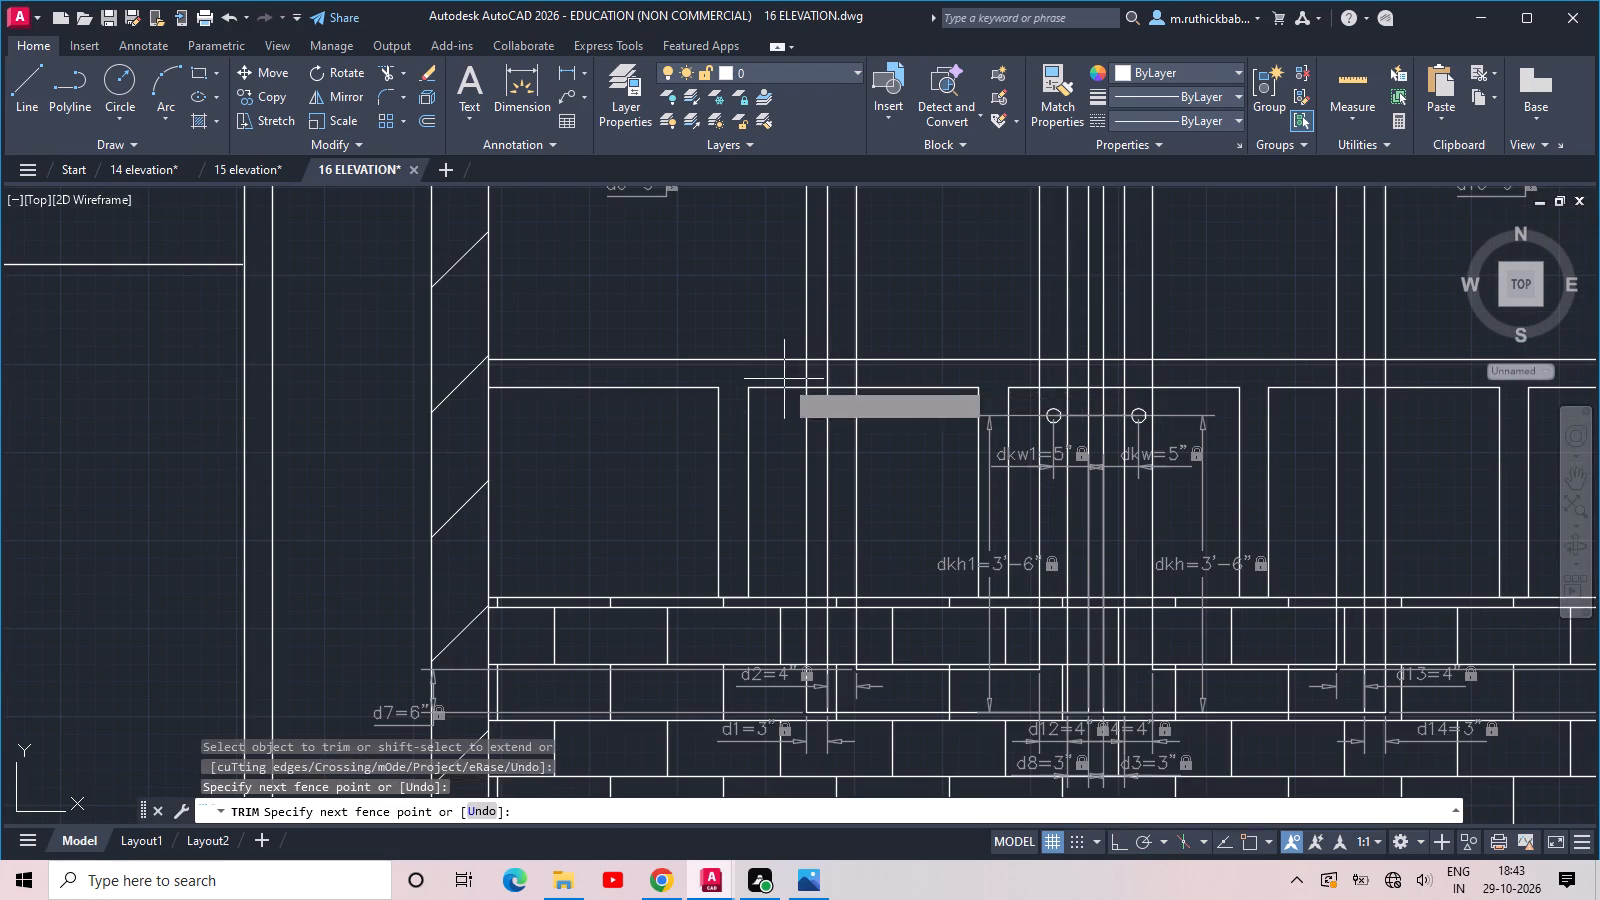
pyautogui.moveTo(1146, 379); pyautogui.dragTo(782, 395, button='middle')
pyautogui.click(1078, 390)
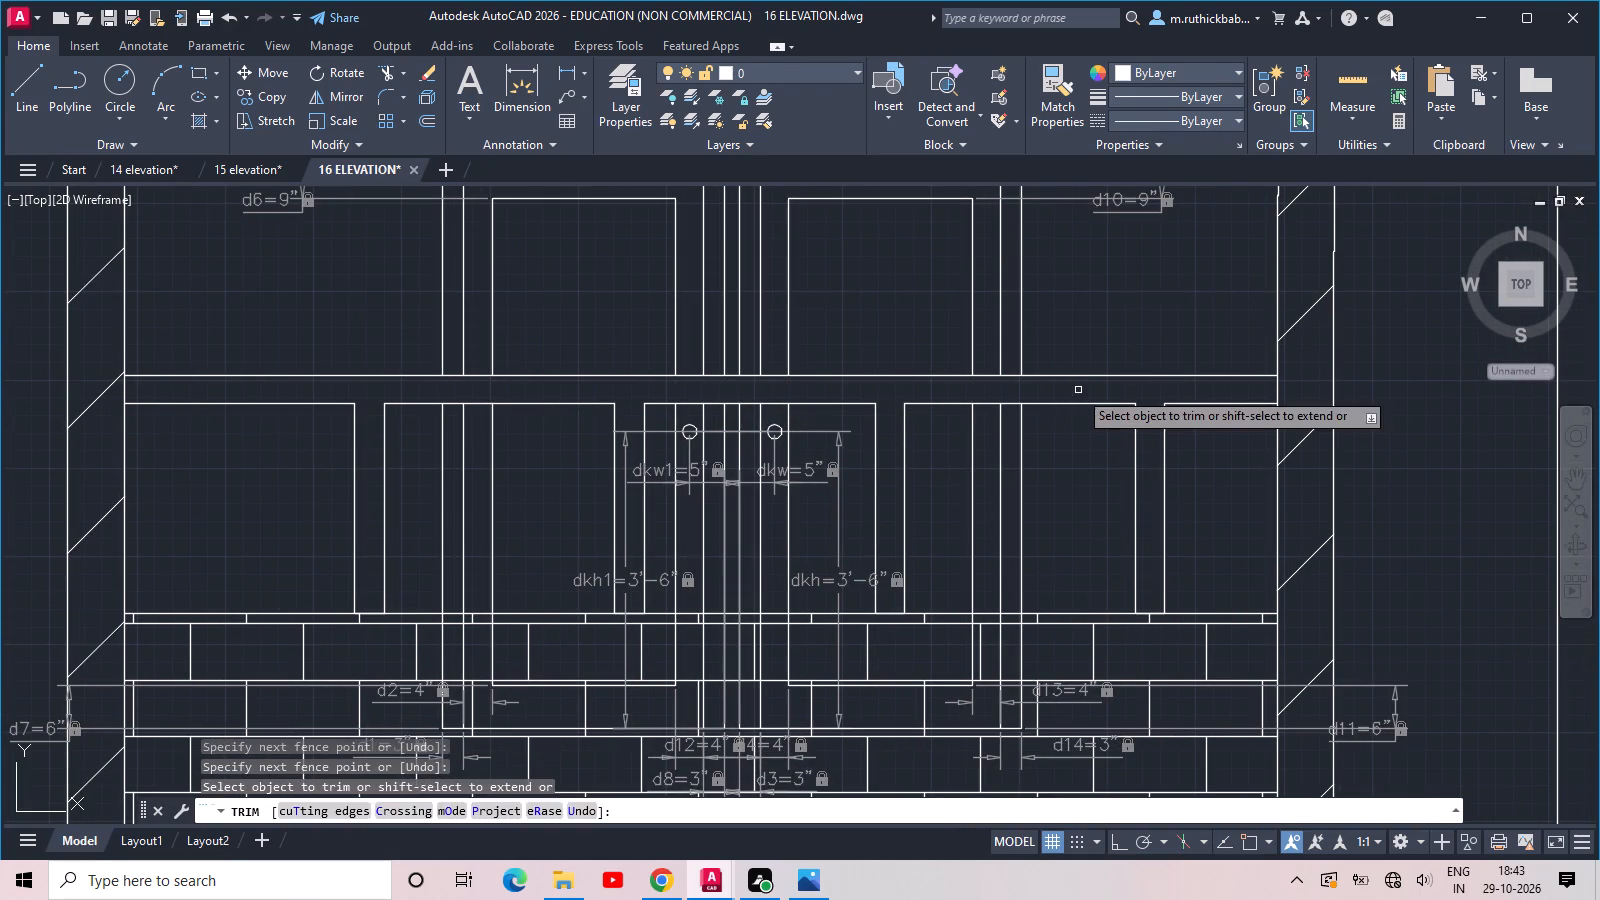
pyautogui.press('Escape')
# Erase everything lying wholly between the top rail and the lower bricks across the doors, including door remnants, knobs and the two middle posts.
pyautogui.click(402, 390)
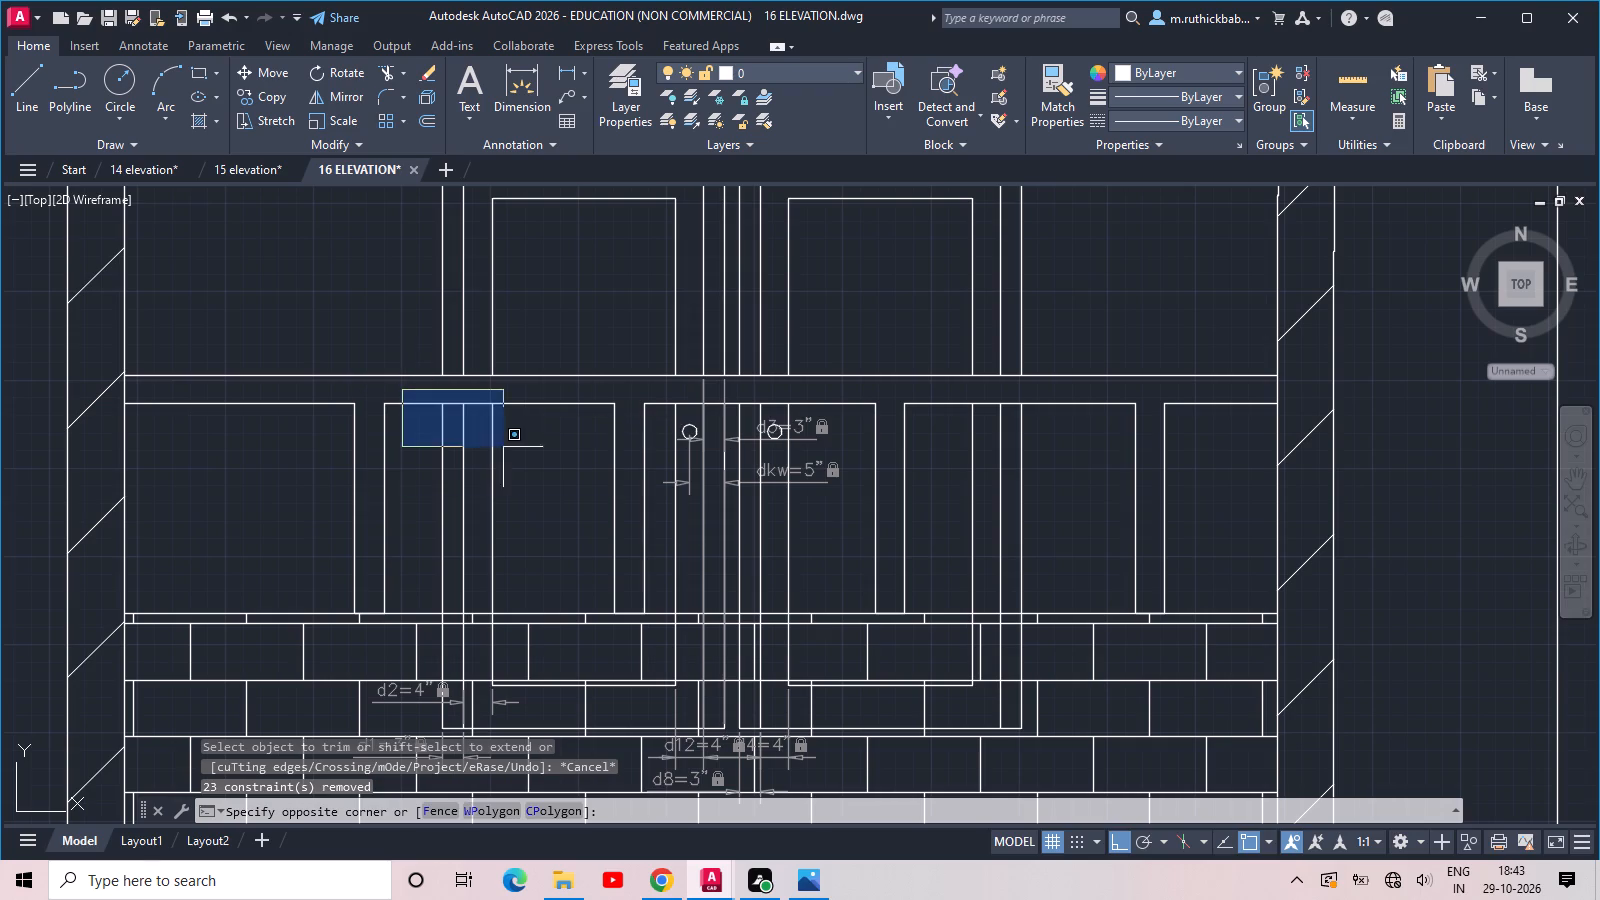
pyautogui.moveTo(954, 661); pyautogui.dragTo(1013, 570, button='middle')
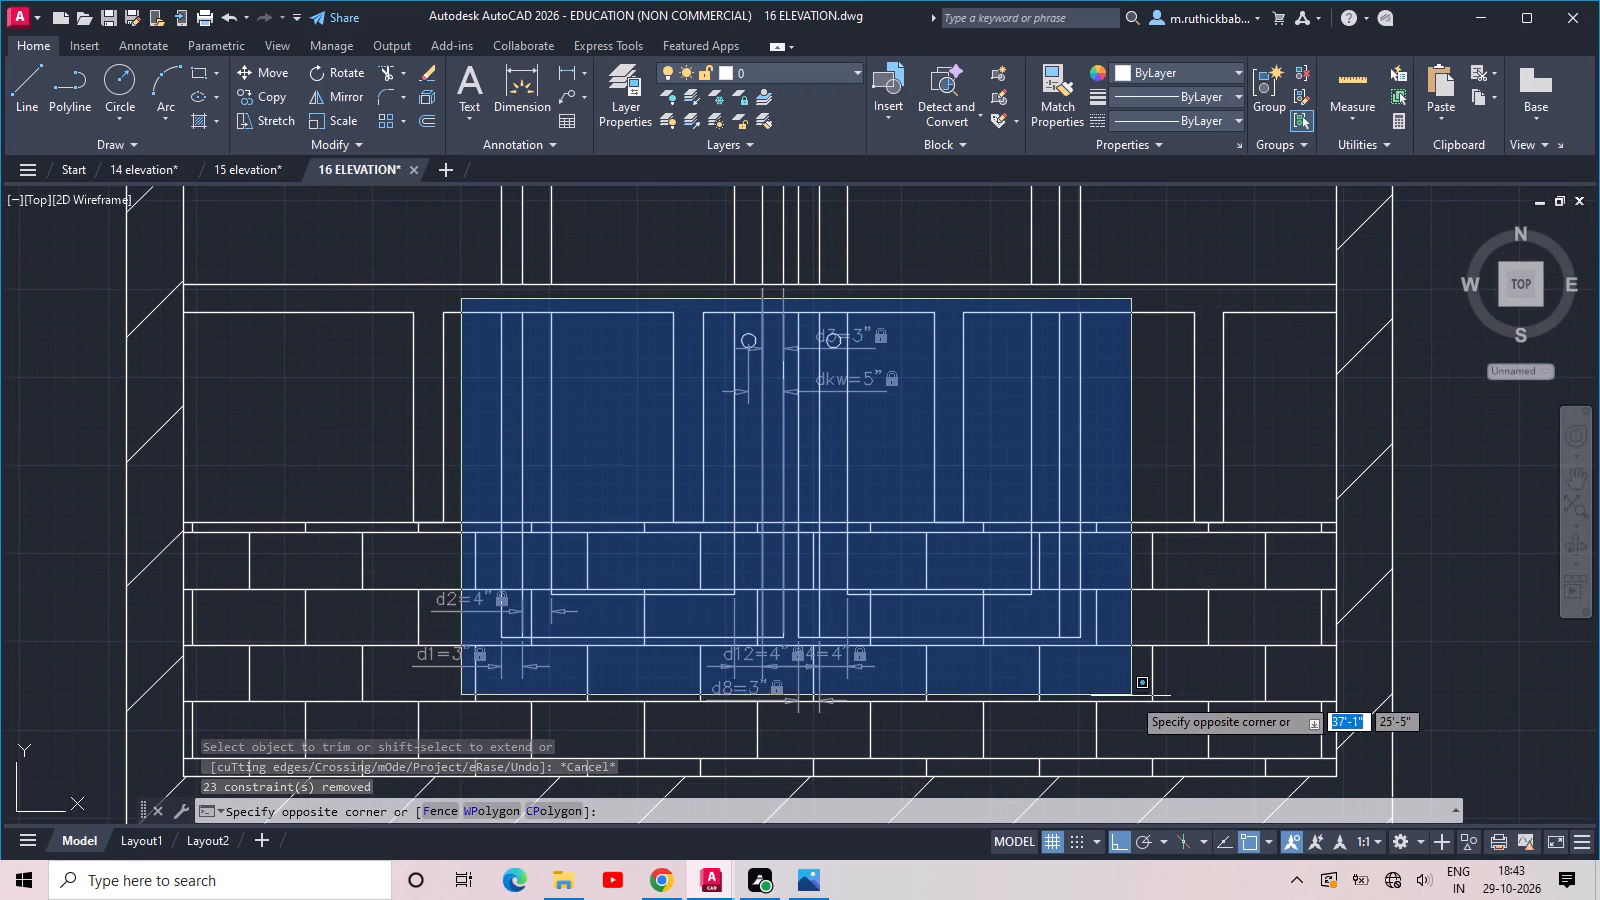
pyautogui.click(1133, 695)
pyautogui.press('Delete')
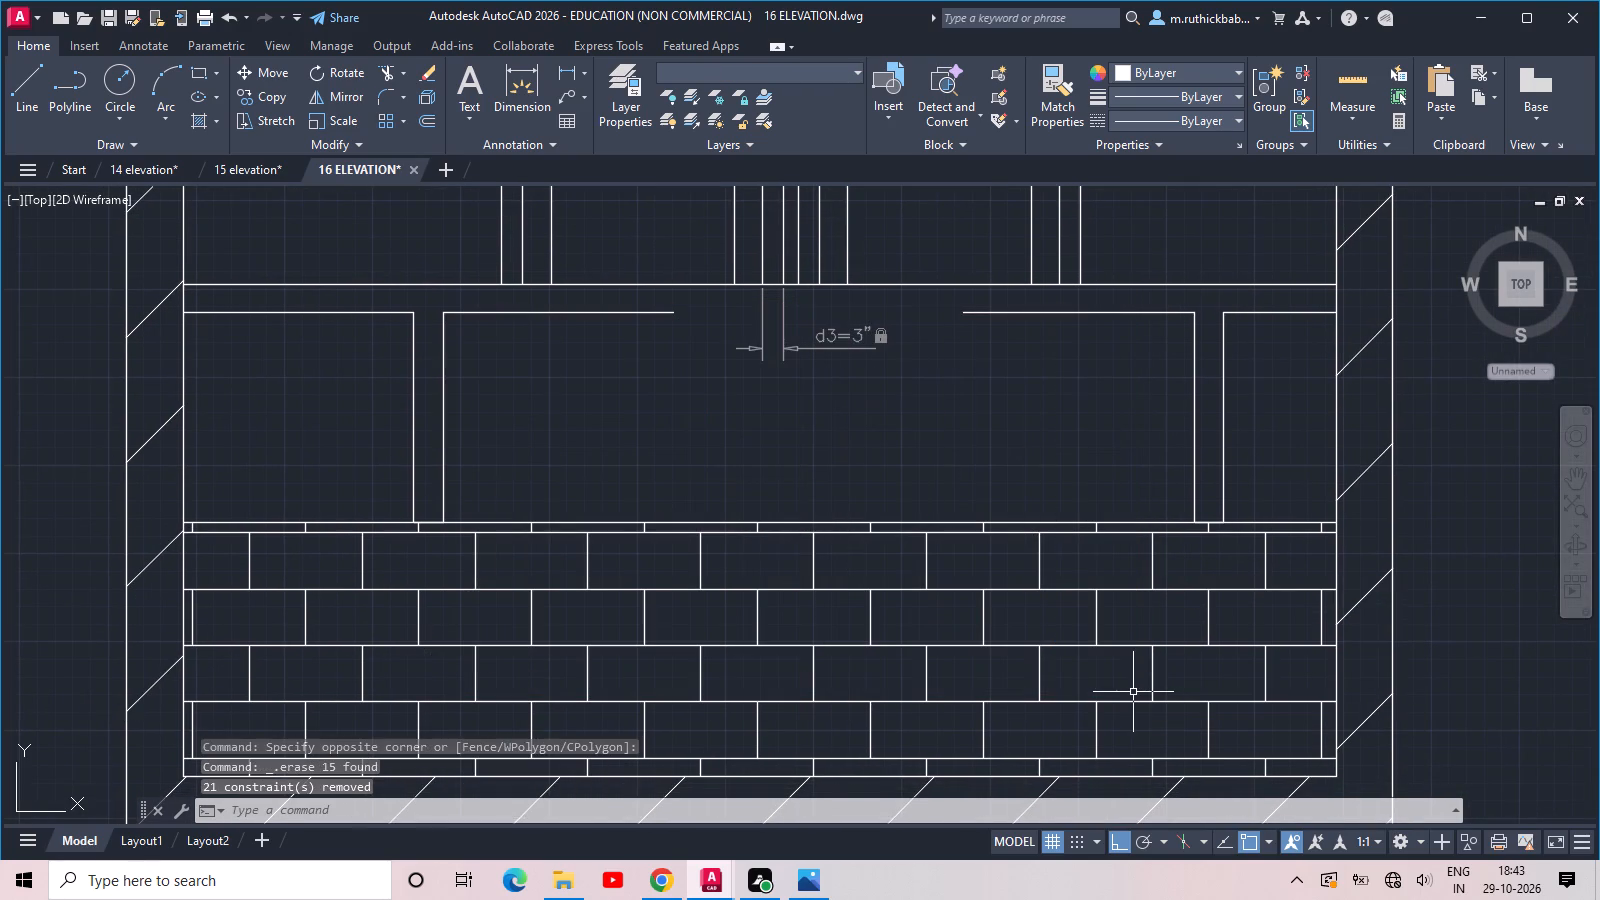
# Erase the leftover d3=3" dimensional constraint below the top rail between the door leaves.
pyautogui.moveTo(837, 394); pyautogui.dragTo(884, 507, button='middle')
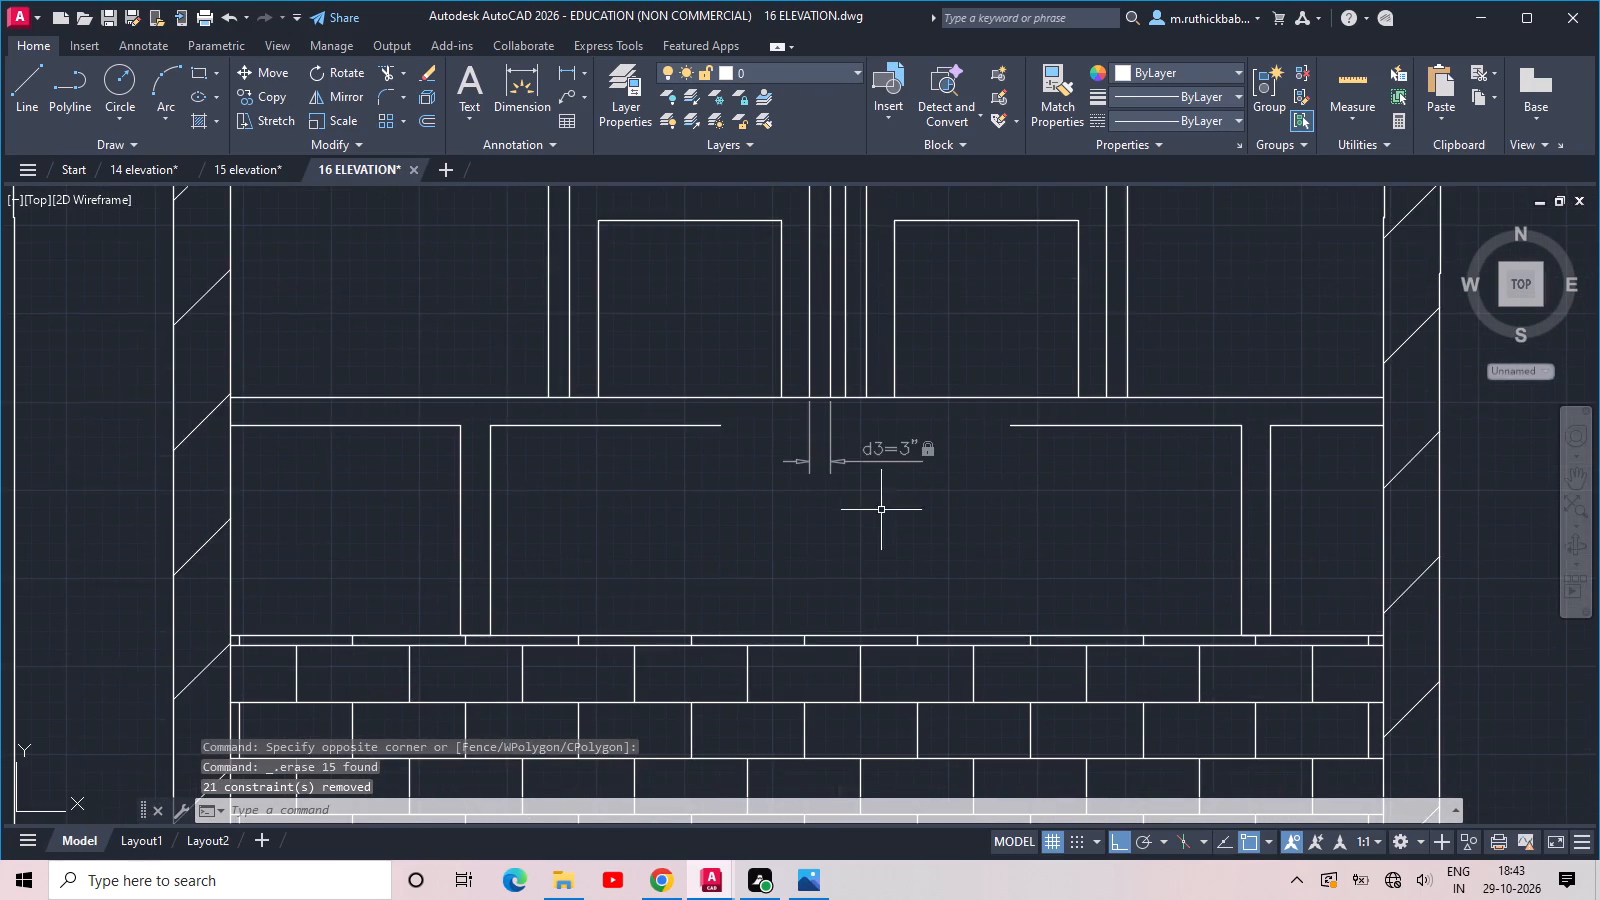
pyautogui.scroll(1, 864, 494)
pyautogui.moveTo(718, 389); pyautogui.dragTo(747, 398)
pyautogui.click(984, 516)
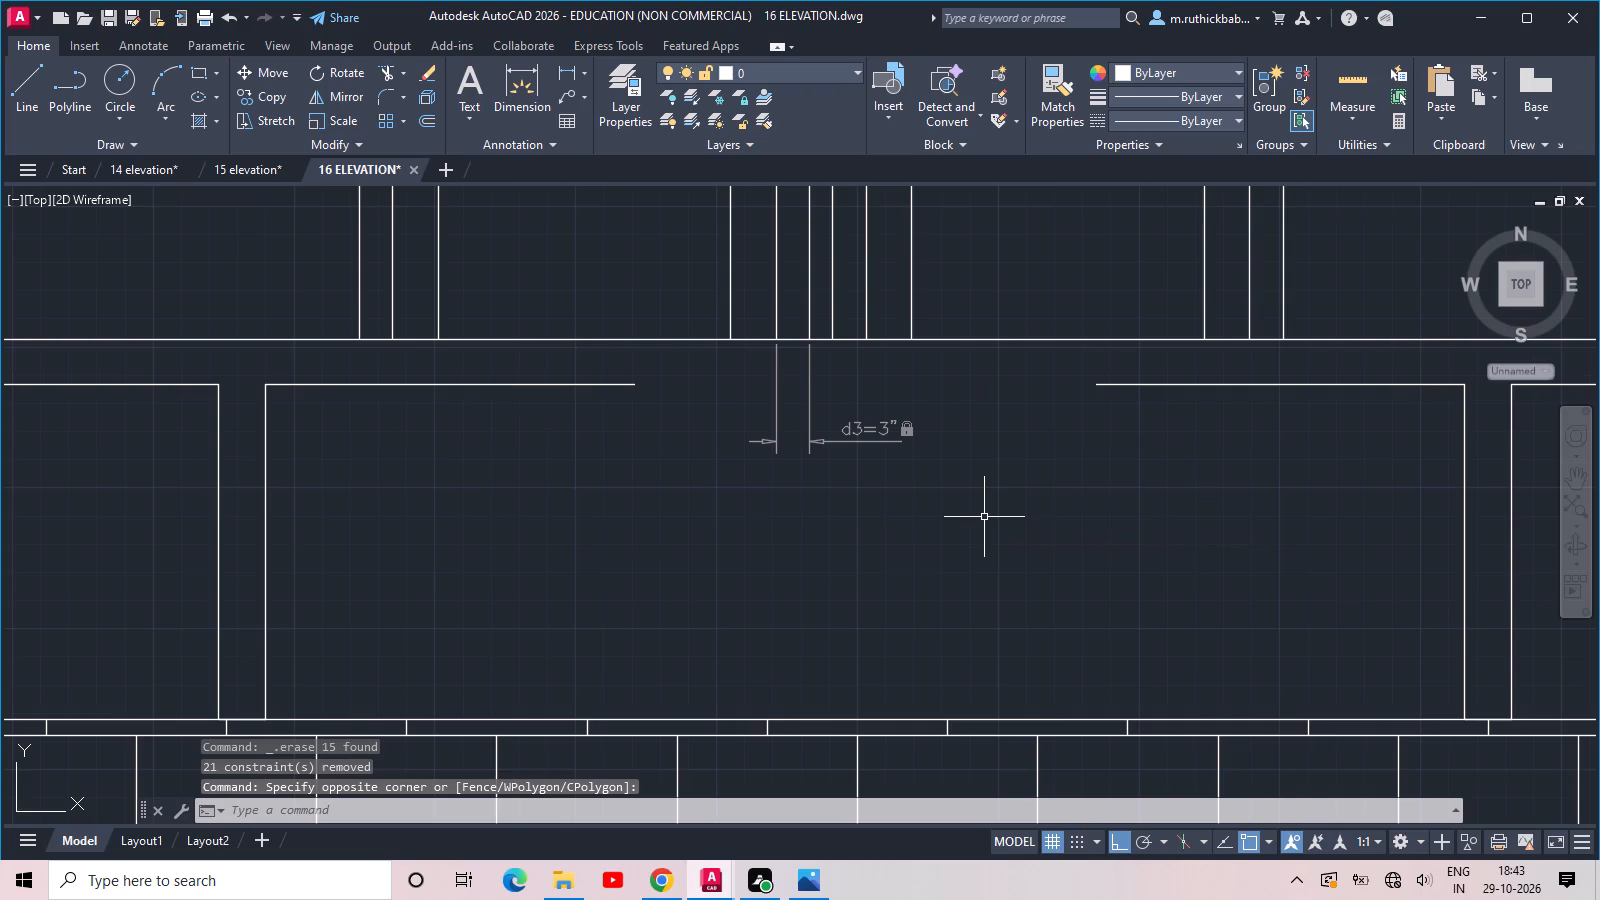
pyautogui.scroll(1, 984, 517)
pyautogui.click(679, 364)
pyautogui.click(600, 316)
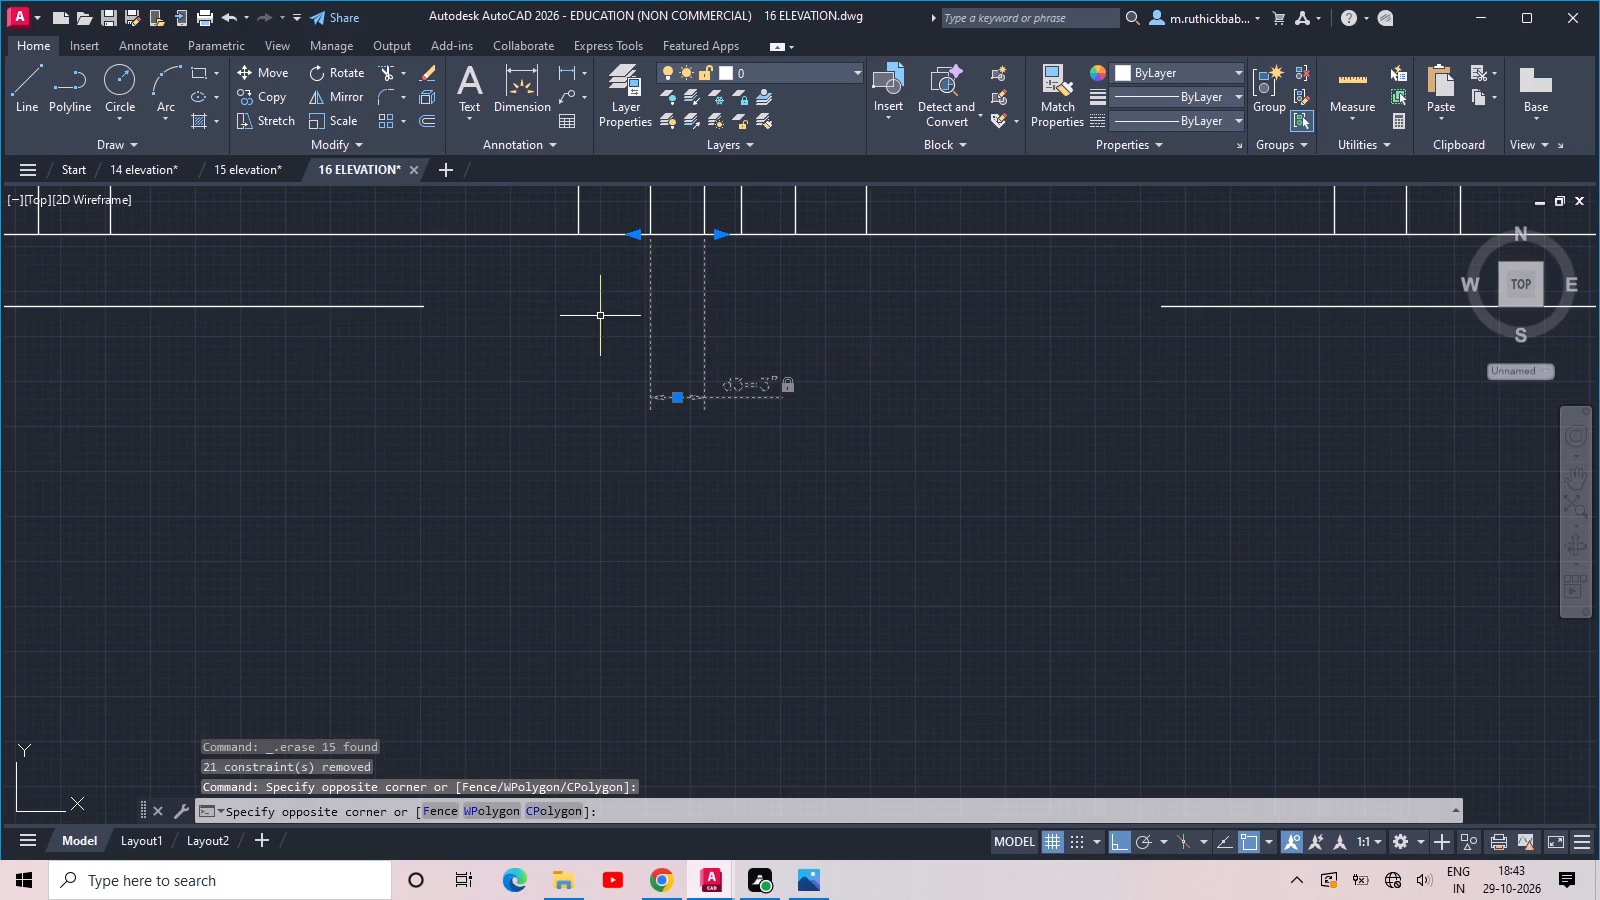
pyautogui.press('Delete')
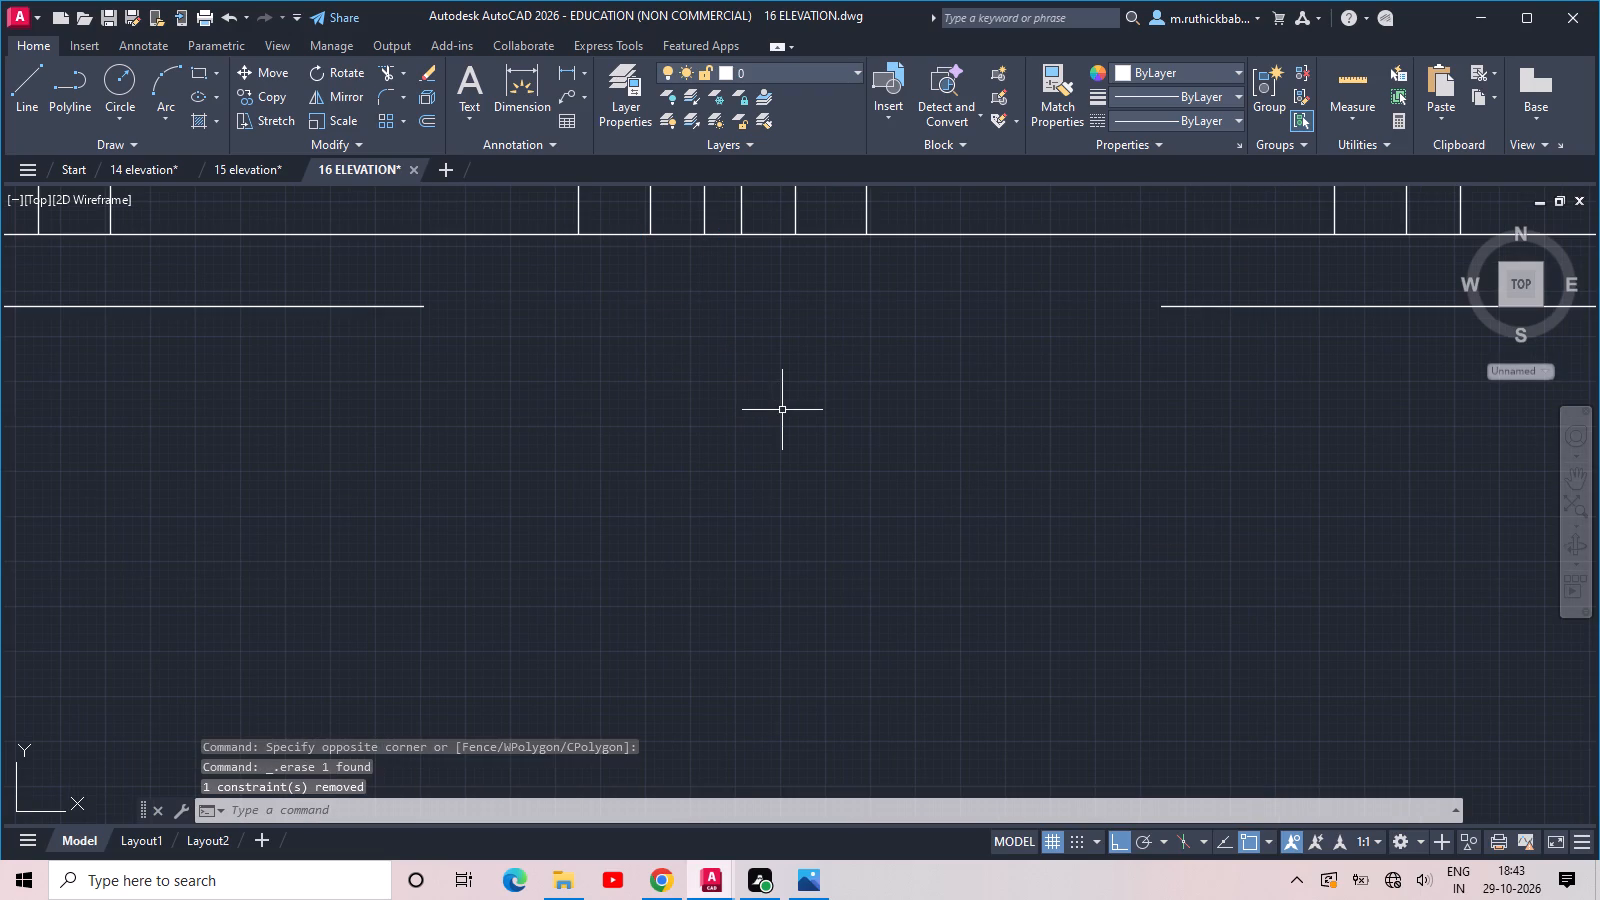
# Extend the lower top-rail line across the gap in the middle of the railing.
pyautogui.scroll(-3, 782, 410)
pyautogui.moveTo(756, 419); pyautogui.dragTo(809, 592, button='middle')
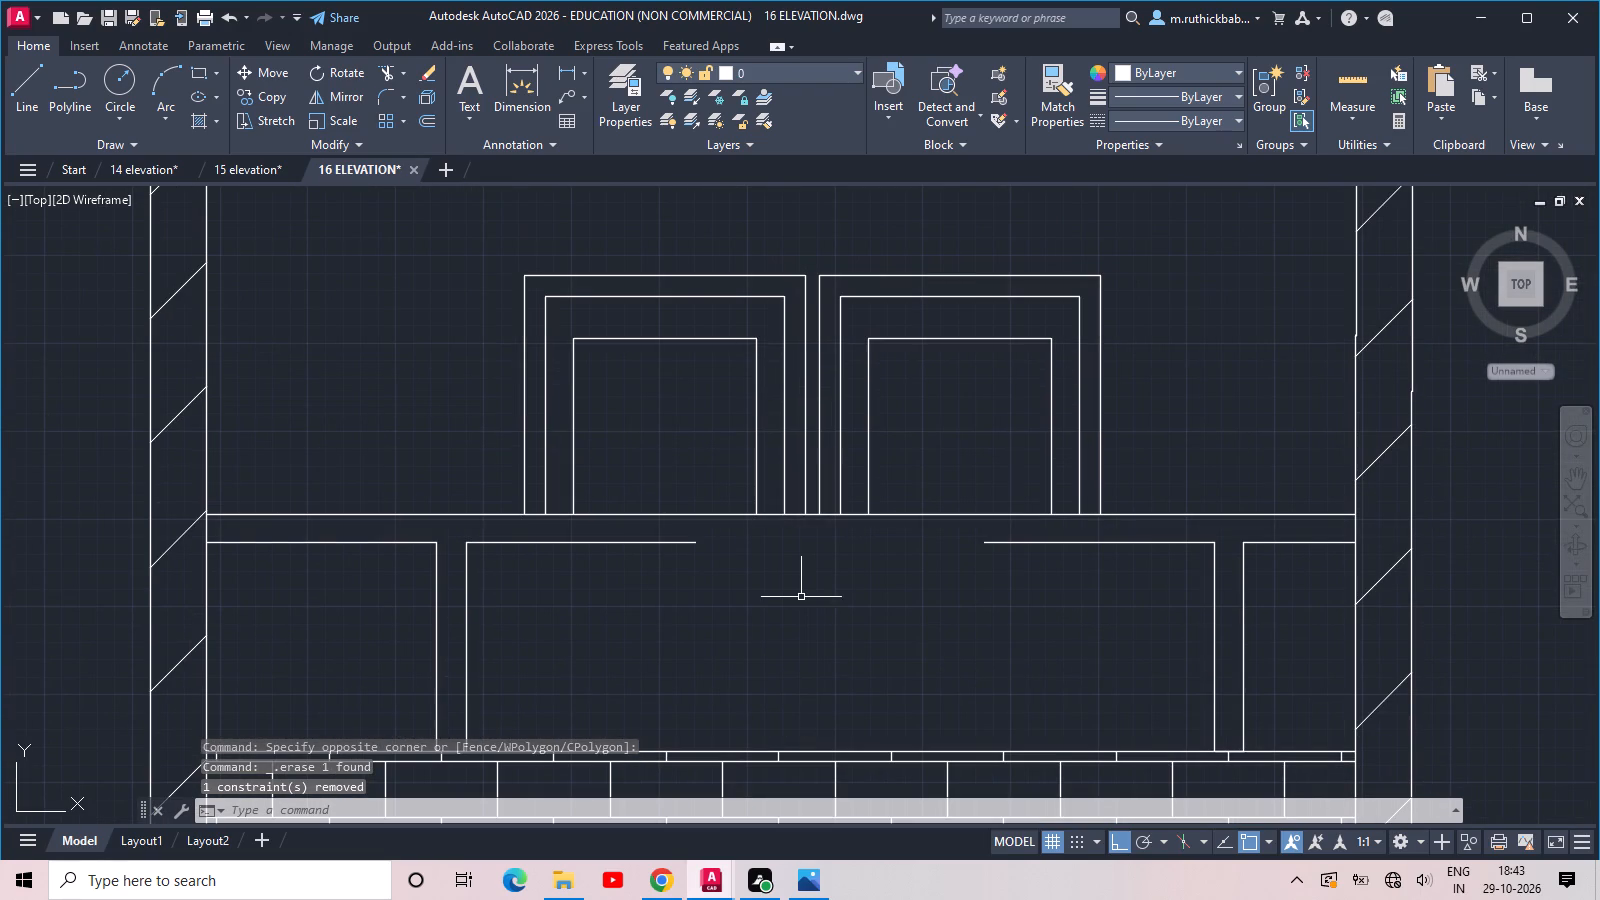
pyautogui.write('EX')
pyautogui.press('space')
pyautogui.press('space')
pyautogui.click(687, 542)
pyautogui.press('`')
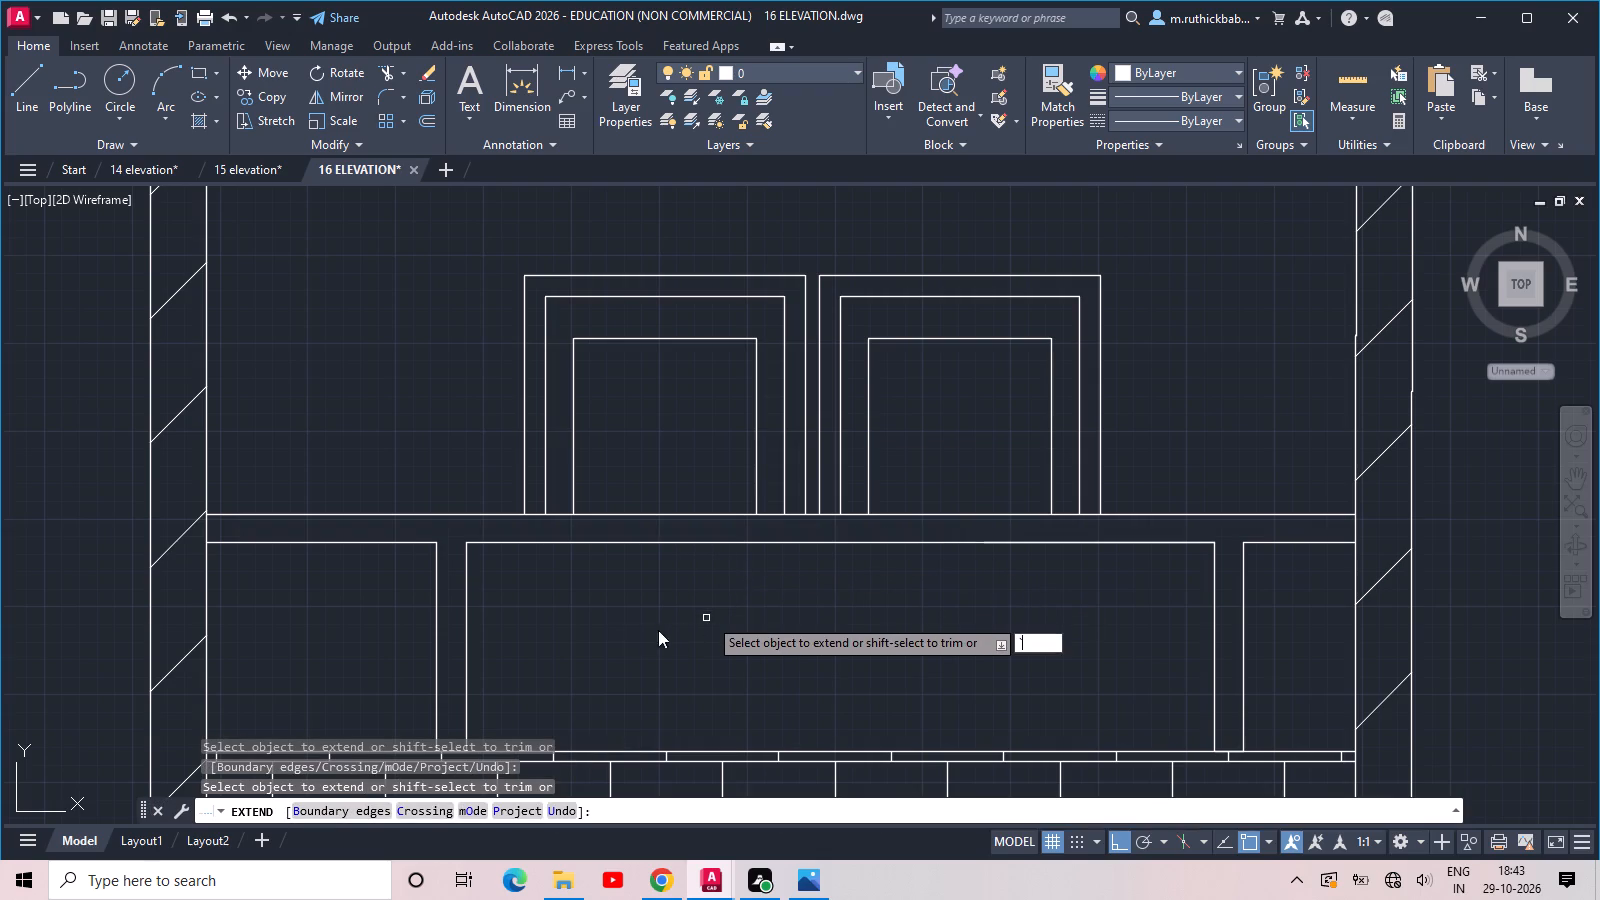
pyautogui.press('Escape')
# Copy the leftmost railing post twice to the right at about 3'-1" spacing to replace the two missing middle posts.
pyautogui.moveTo(593, 641); pyautogui.dragTo(515, 623)
pyautogui.click(418, 586)
pyautogui.press('c')
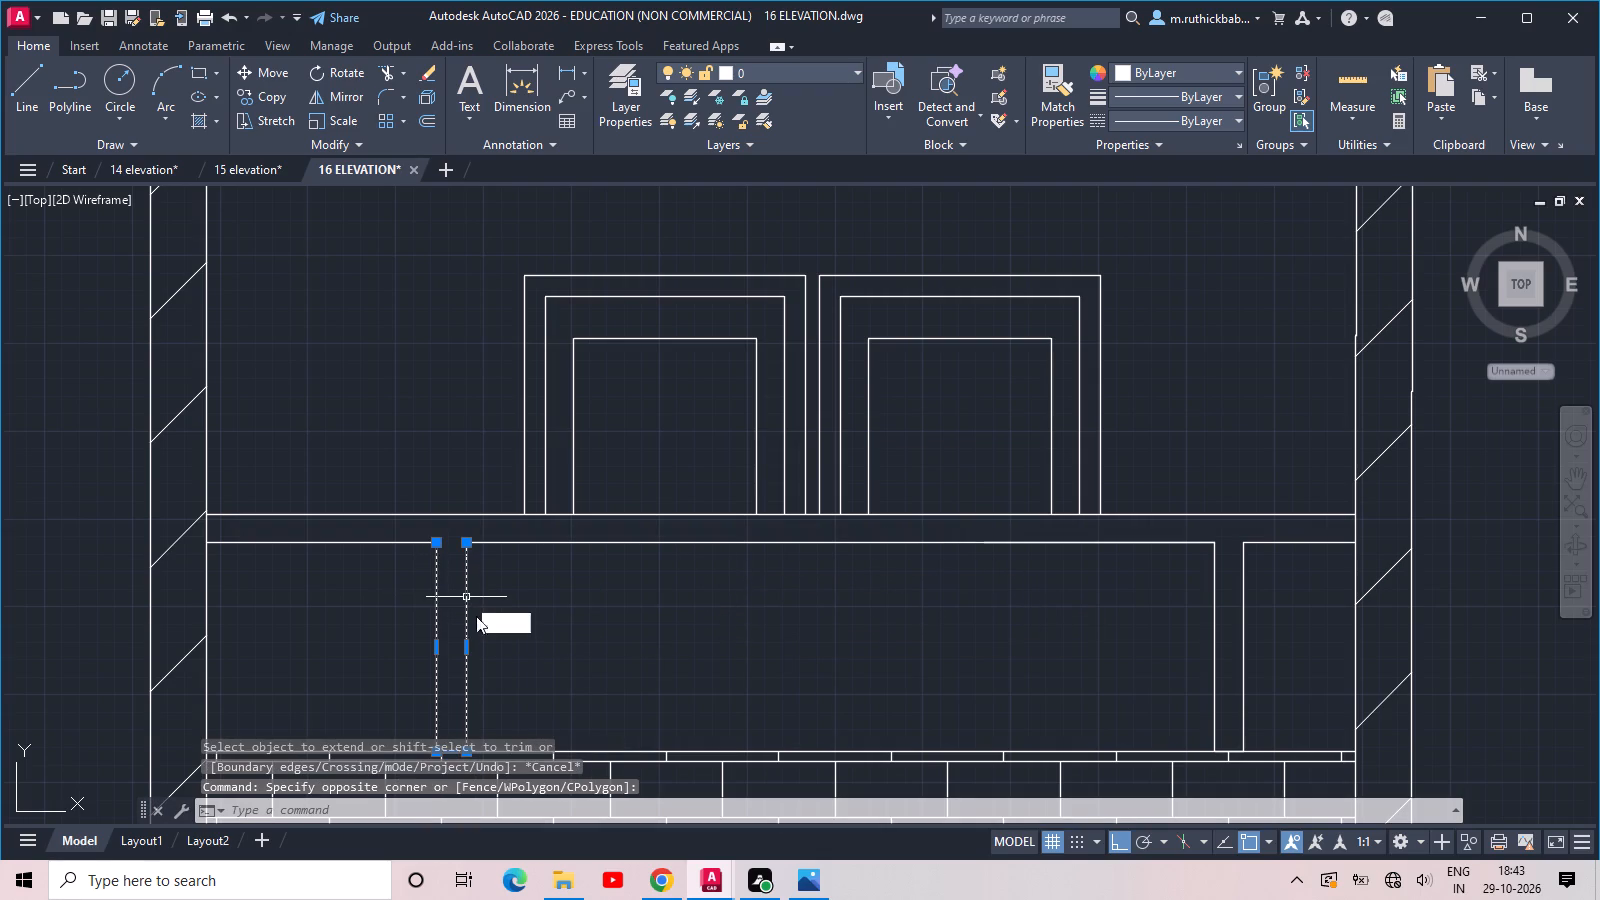
pyautogui.write('O')
pyautogui.press('space')
pyautogui.moveTo(551, 777); pyautogui.dragTo(695, 608, button='middle')
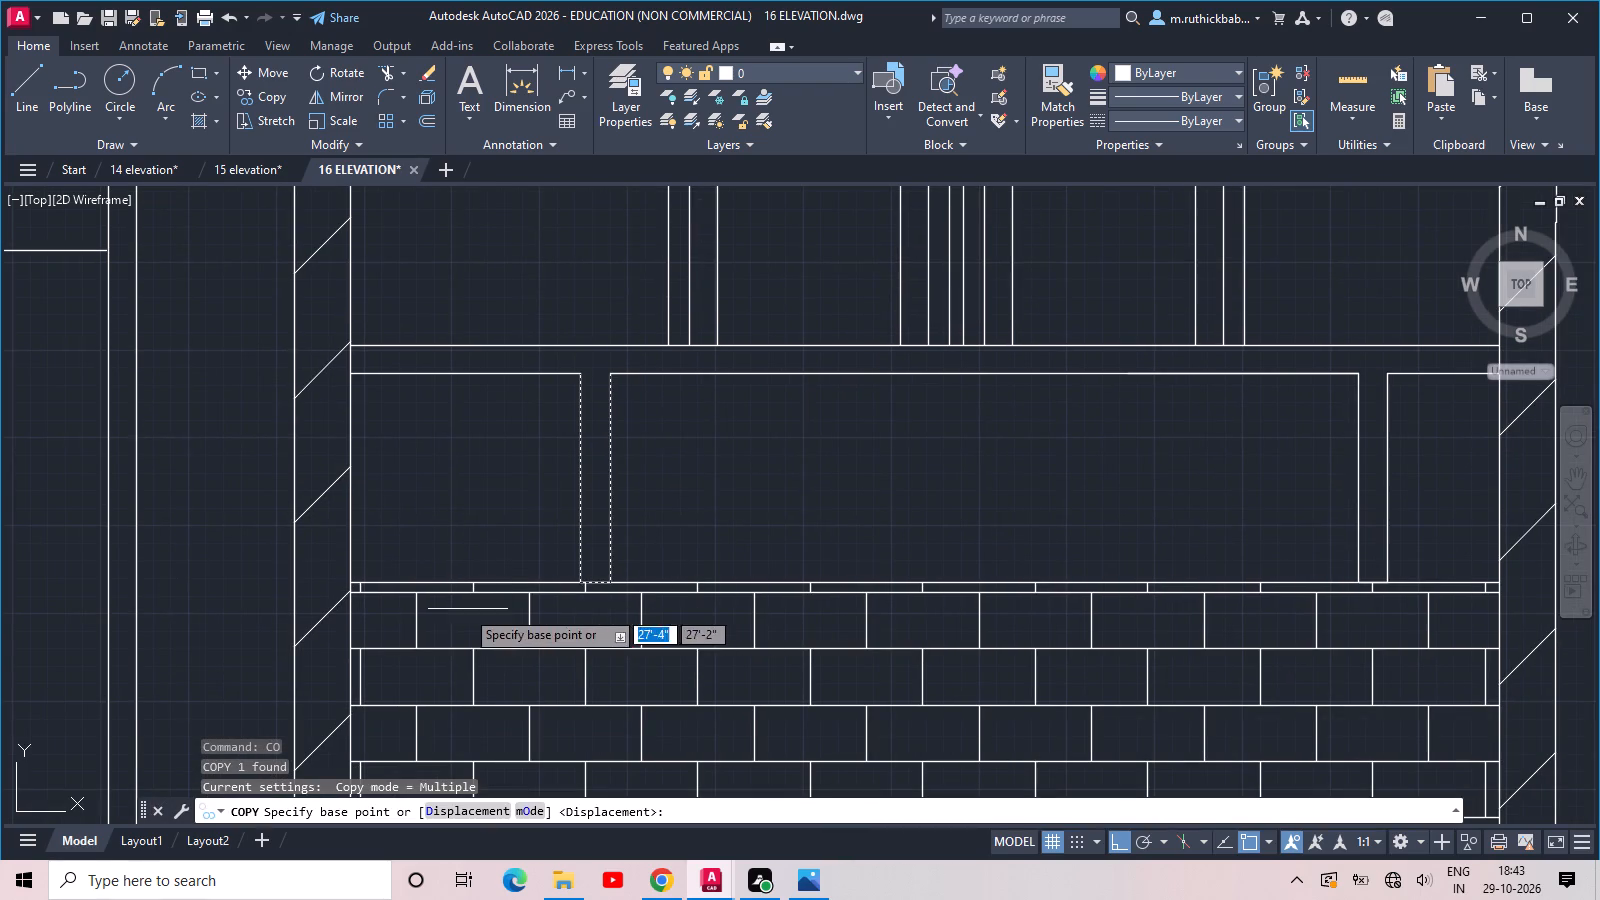
pyautogui.click(353, 584)
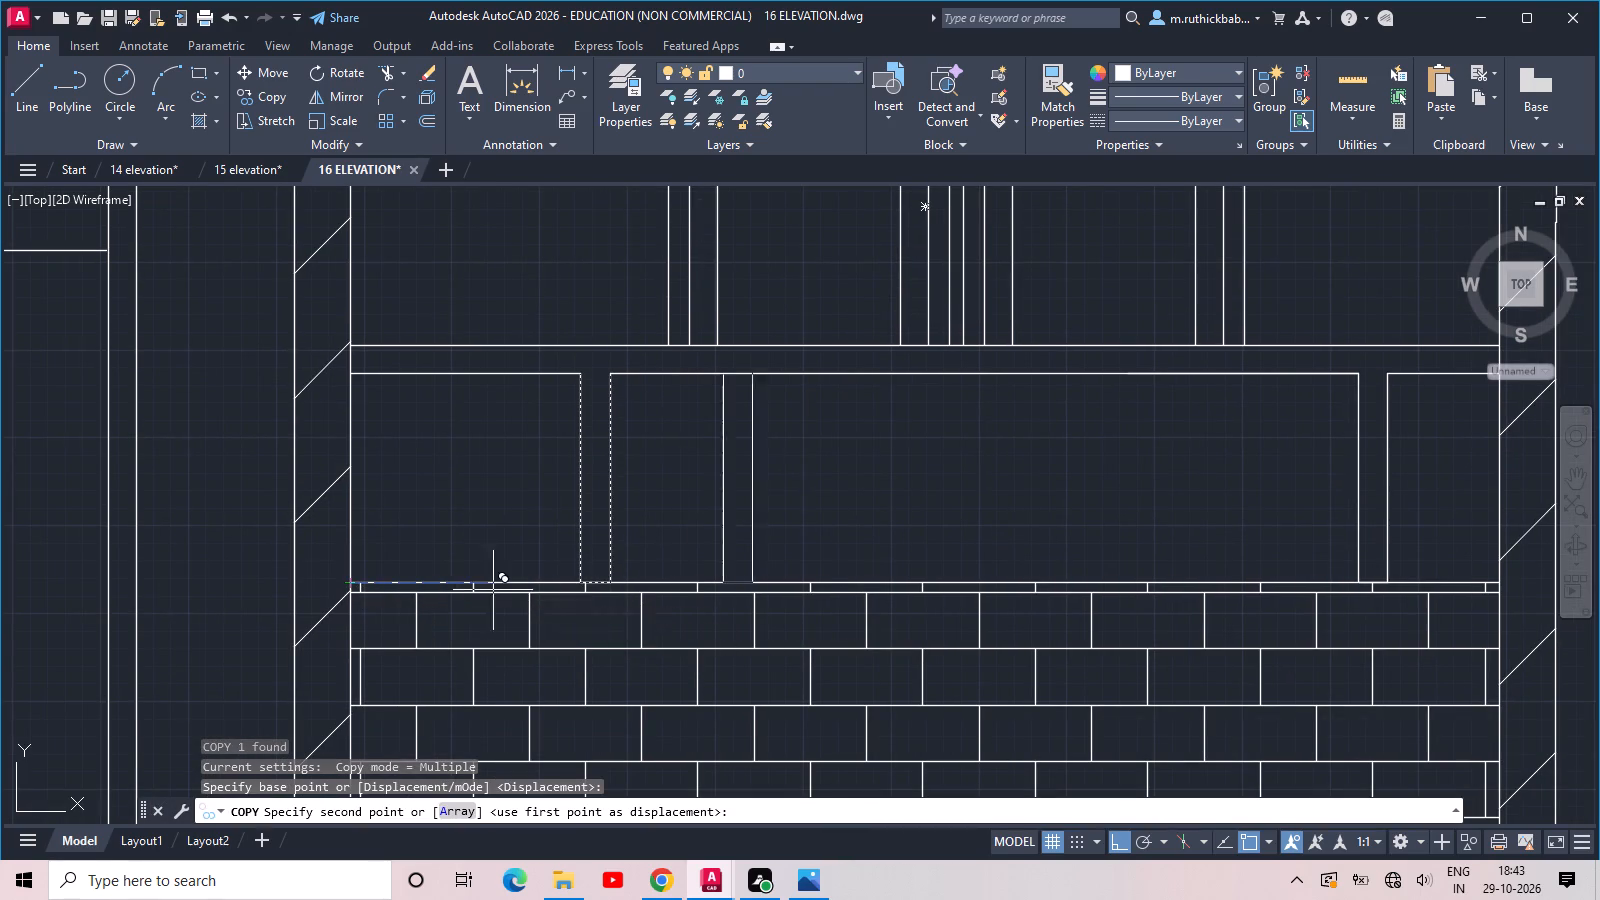
pyautogui.click(610, 581)
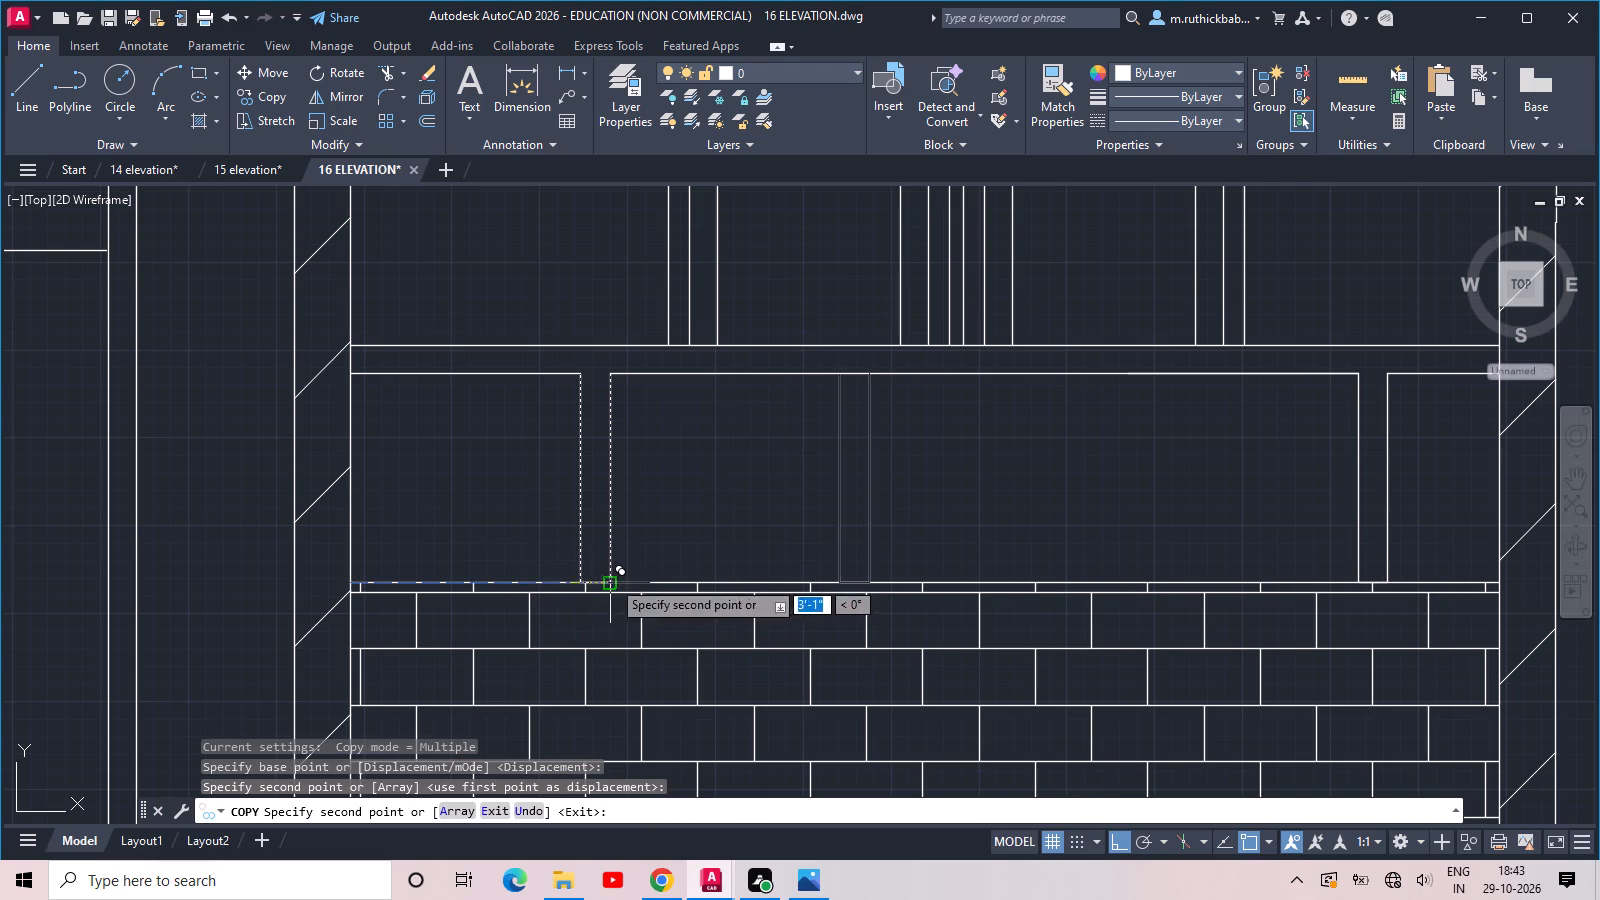
pyautogui.click(866, 583)
pyautogui.press('Escape')
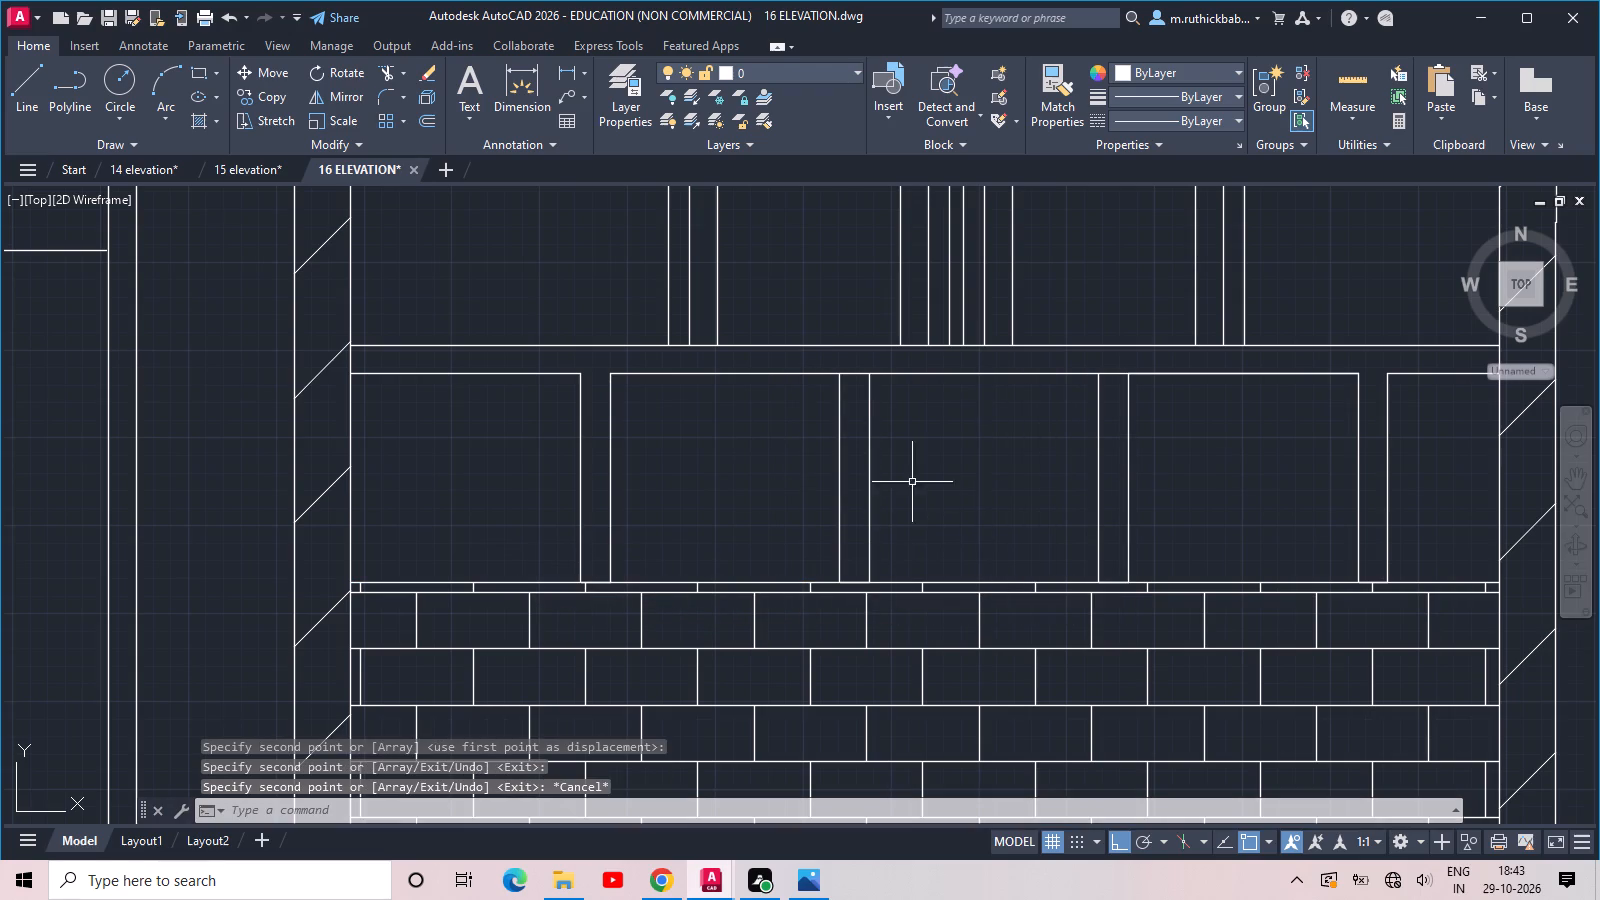
# Trim the lower top-rail line between the two sides of each newly copied post.
pyautogui.write('TR')
pyautogui.press('space')
pyautogui.scroll(2, 863, 401)
pyautogui.click(855, 389)
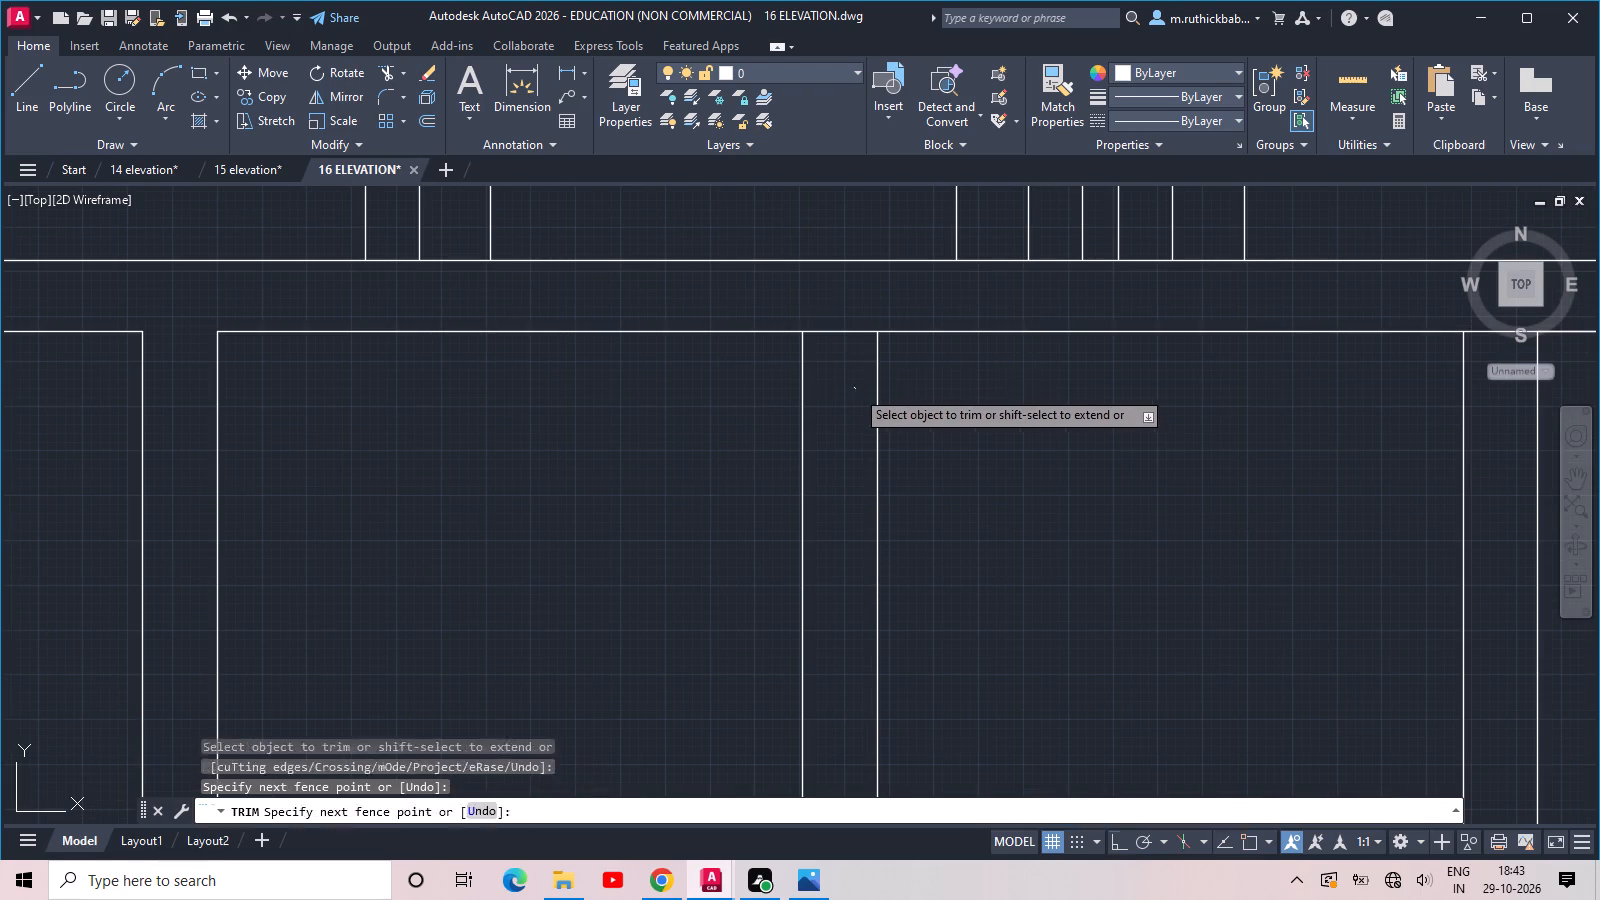
pyautogui.click(832, 316)
pyautogui.scroll(-2, 840, 313)
pyautogui.scroll(2, 1103, 339)
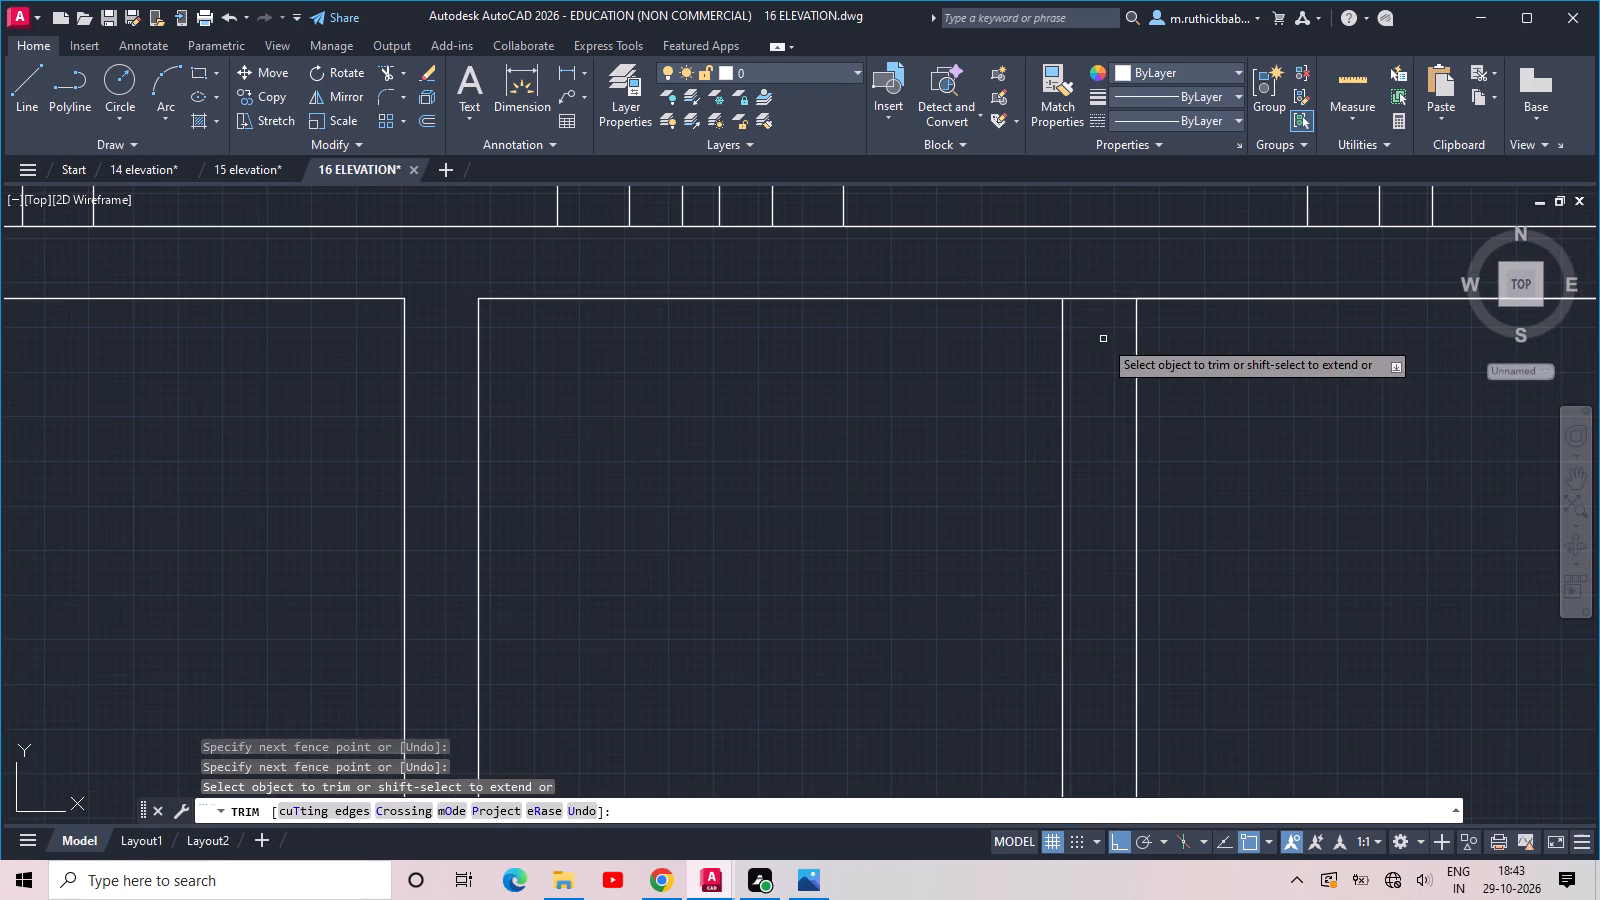
pyautogui.click(1103, 339)
pyautogui.click(1089, 297)
pyautogui.scroll(-2, 1089, 297)
pyautogui.press('Escape')
pyautogui.scroll(-2, 1171, 407)
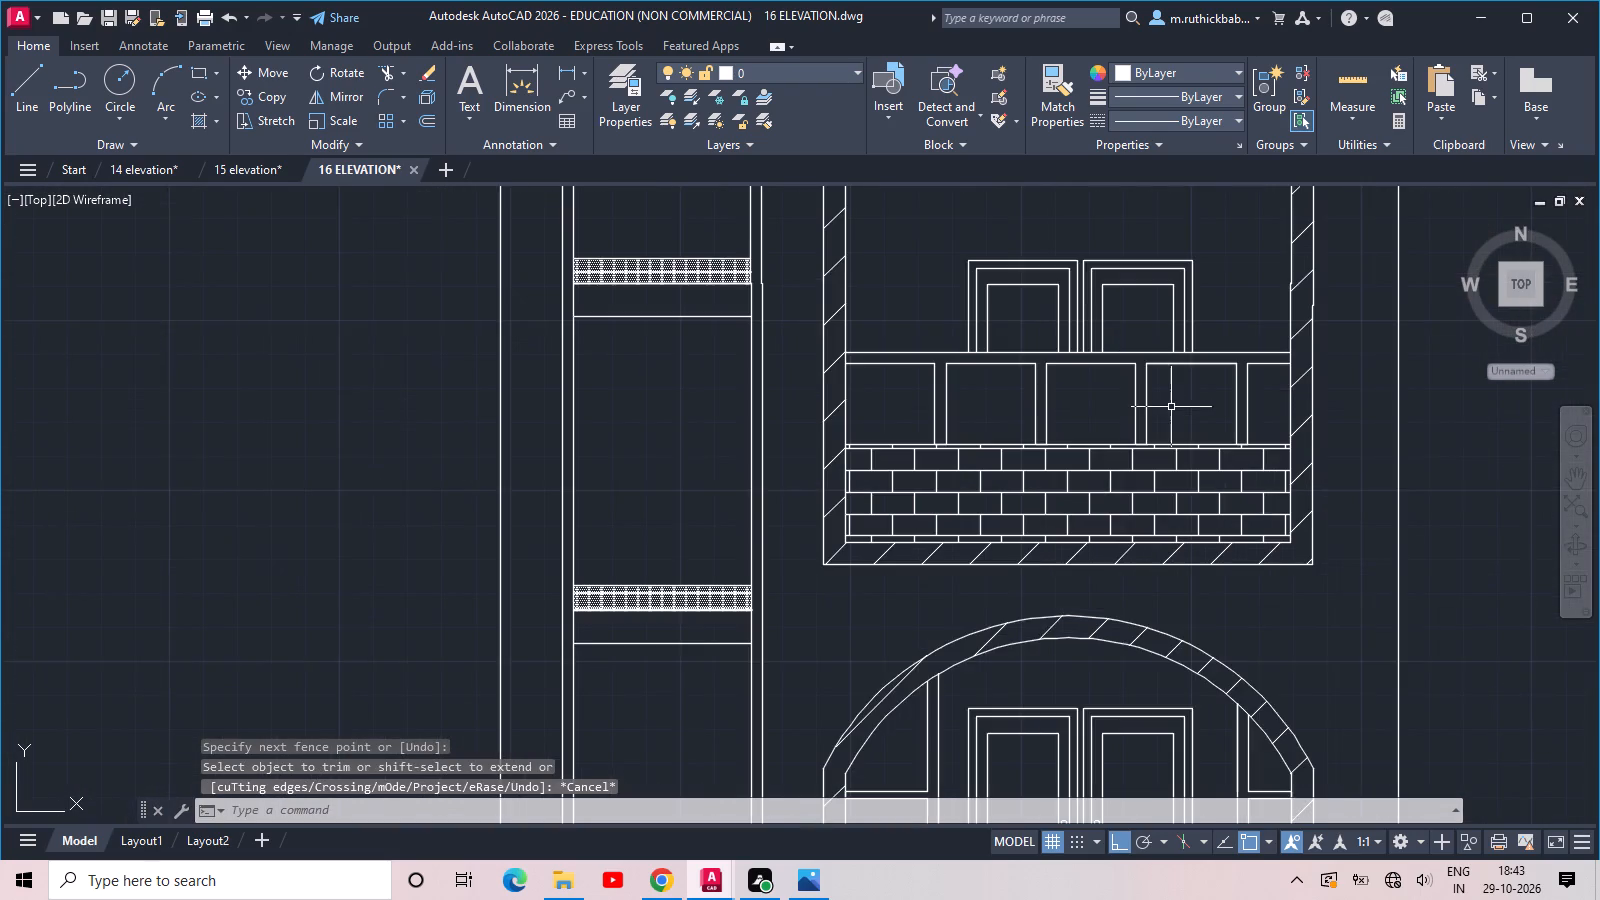
# Save the drawing.
pyautogui.moveTo(1171, 407); pyautogui.dragTo(1069, 556, button='middle')
pyautogui.scroll(-3, 1049, 461)
pyautogui.scroll(2, 1022, 474)
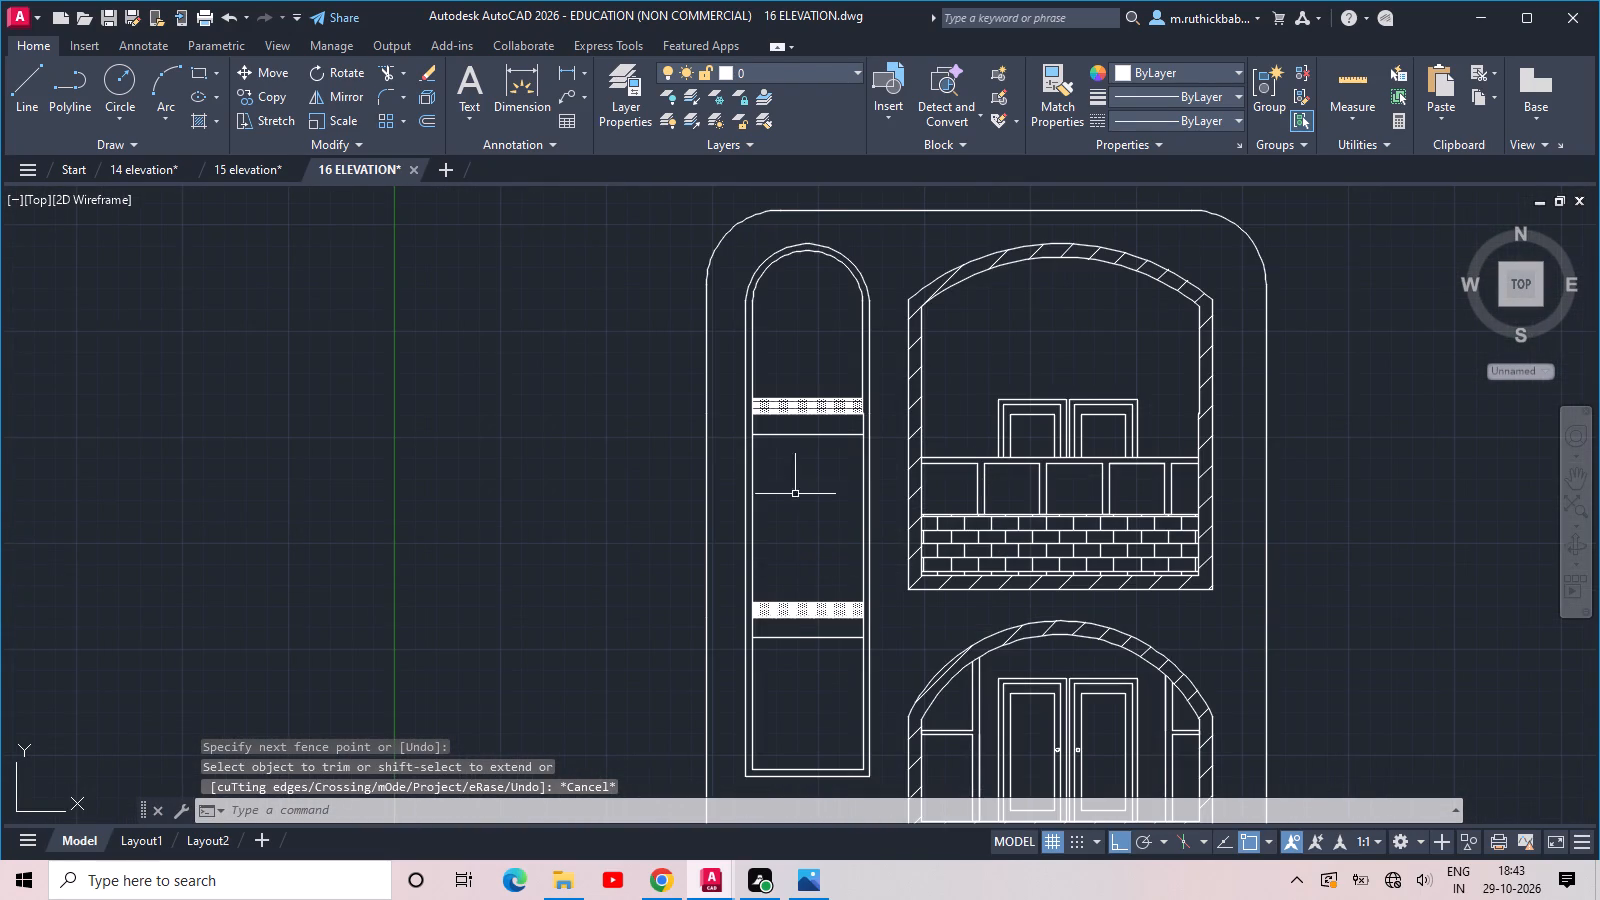
pyautogui.hotkey('ctrl', 's')
pyautogui.hotkey('ctrl', 's')
# Examine the whole elevation and the top arched opening with its doors behind the railing.
pyautogui.scroll(-1, 806, 601)
pyautogui.moveTo(823, 598); pyautogui.dragTo(781, 415, button='middle')
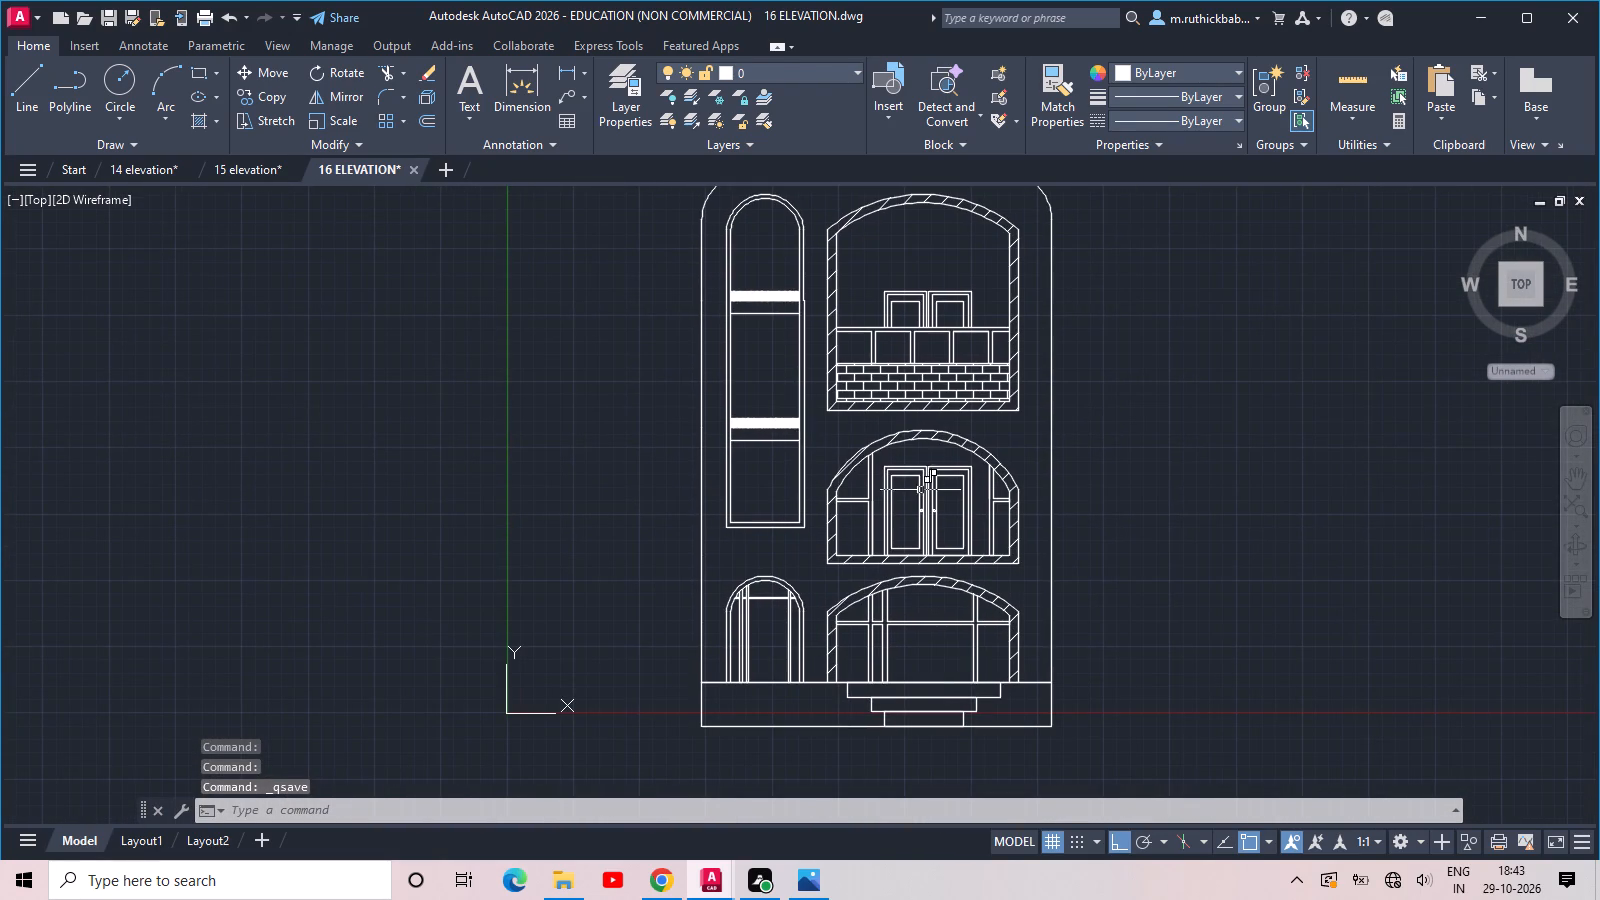
pyautogui.scroll(1, 922, 294)
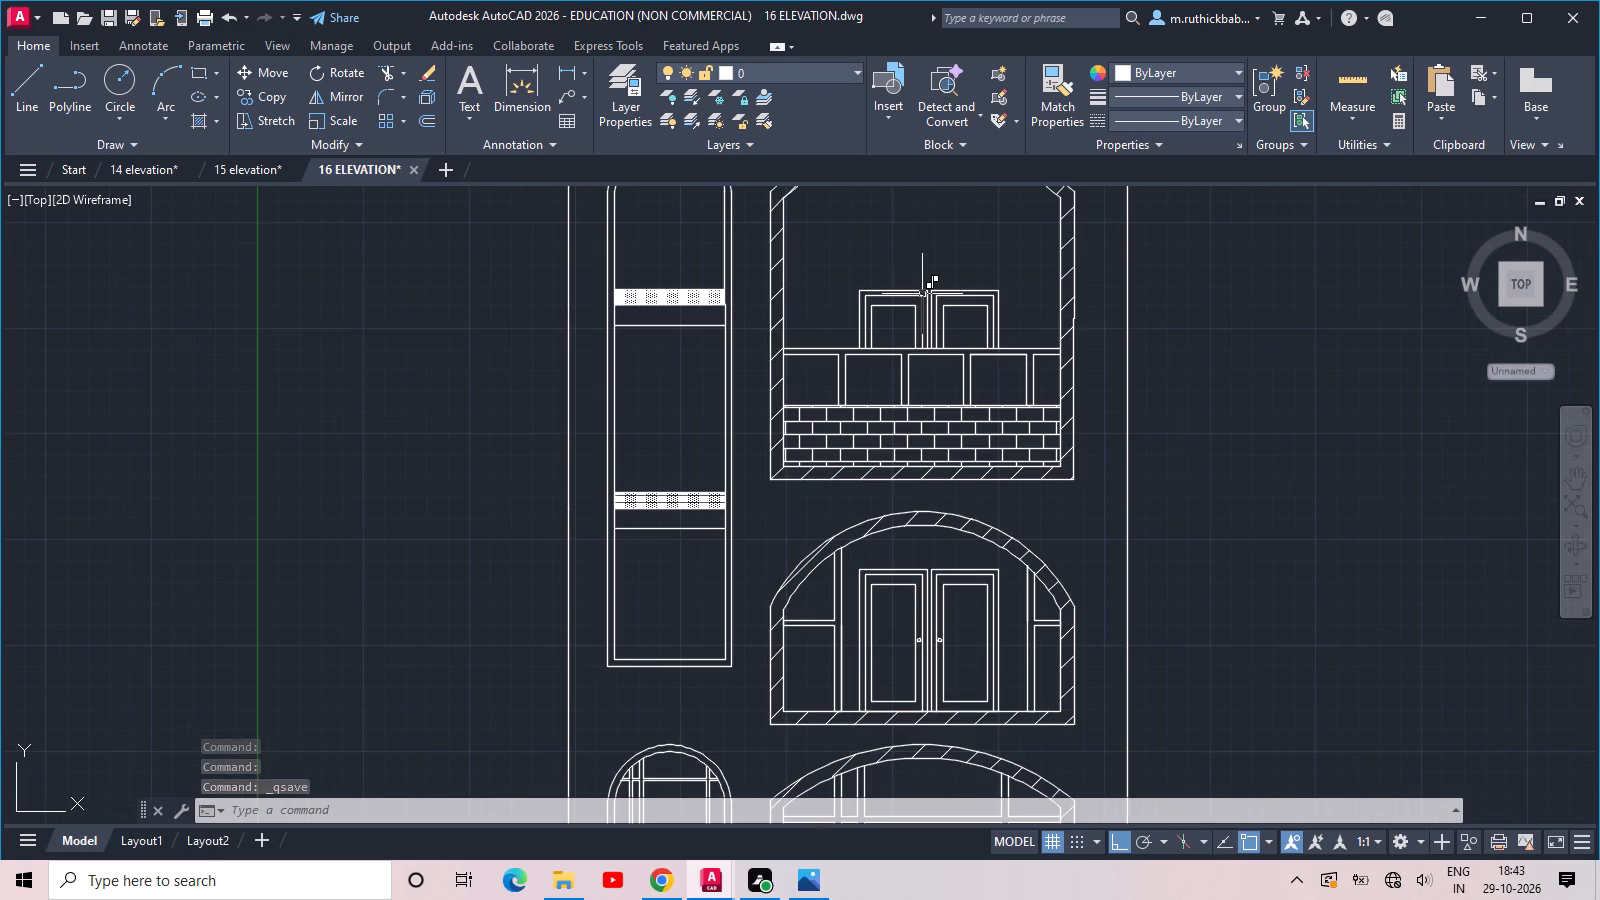
pyautogui.moveTo(922, 294); pyautogui.dragTo(922, 336, button='middle')
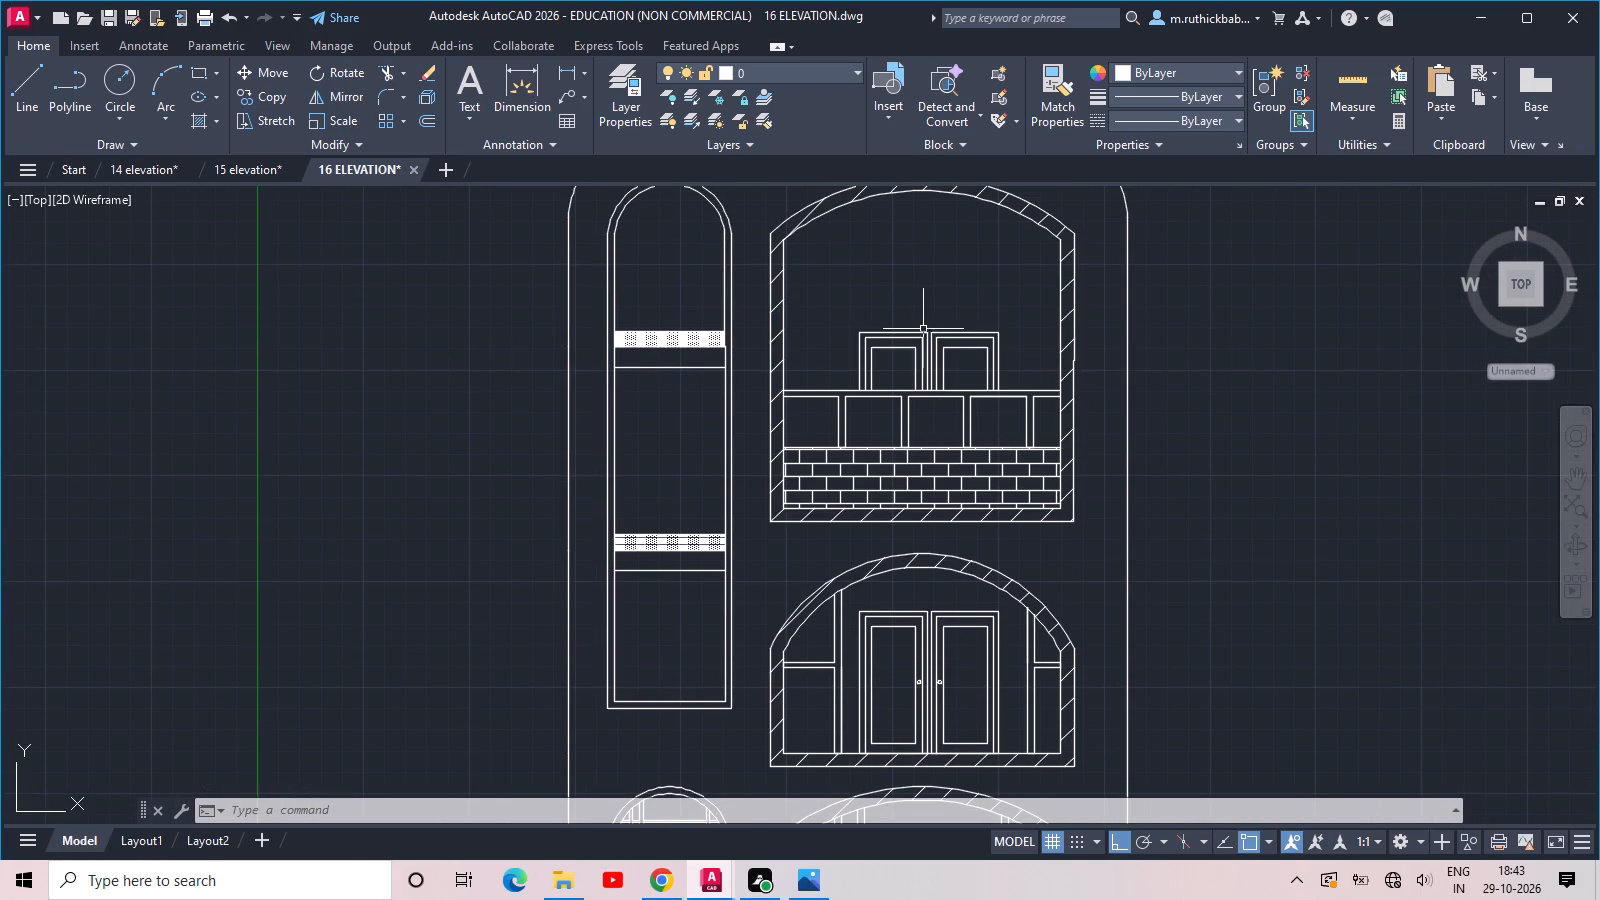
pyautogui.scroll(1, 917, 332)
pyautogui.moveTo(917, 339); pyautogui.dragTo(927, 488, button='middle')
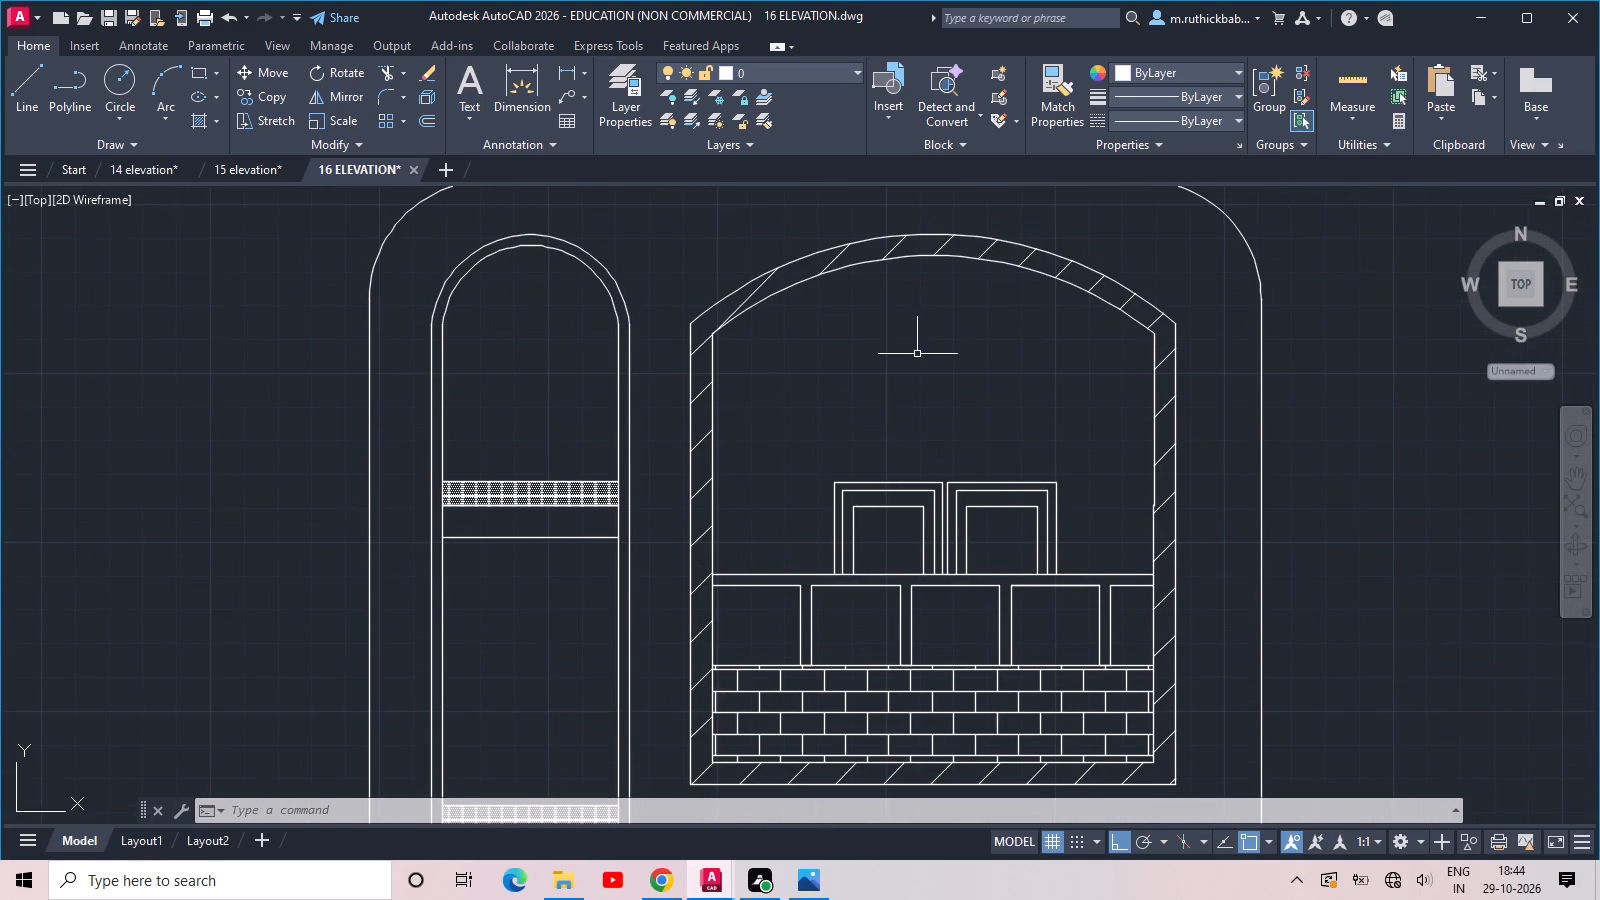
pyautogui.moveTo(916, 351); pyautogui.dragTo(969, 423, button='middle')
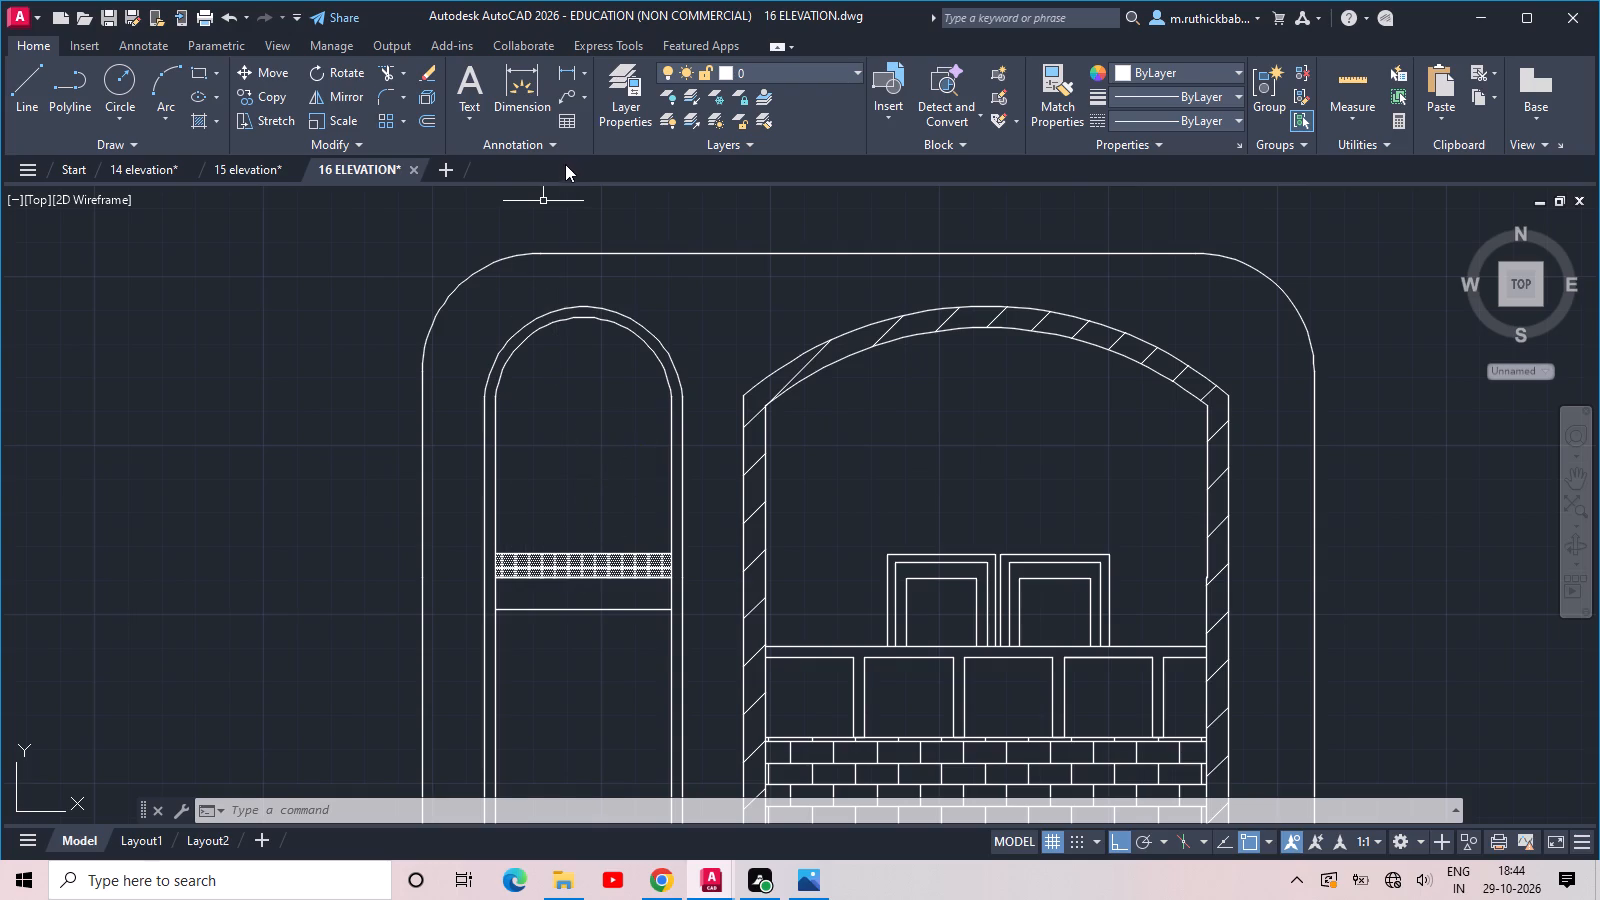
# Draw a narrow vertical rectangular bar from the inner arch's top to the upper hatched band in the tall arched opening.
pyautogui.scroll(-1, 564, 168)
pyautogui.moveTo(551, 639); pyautogui.dragTo(680, 395, button='middle')
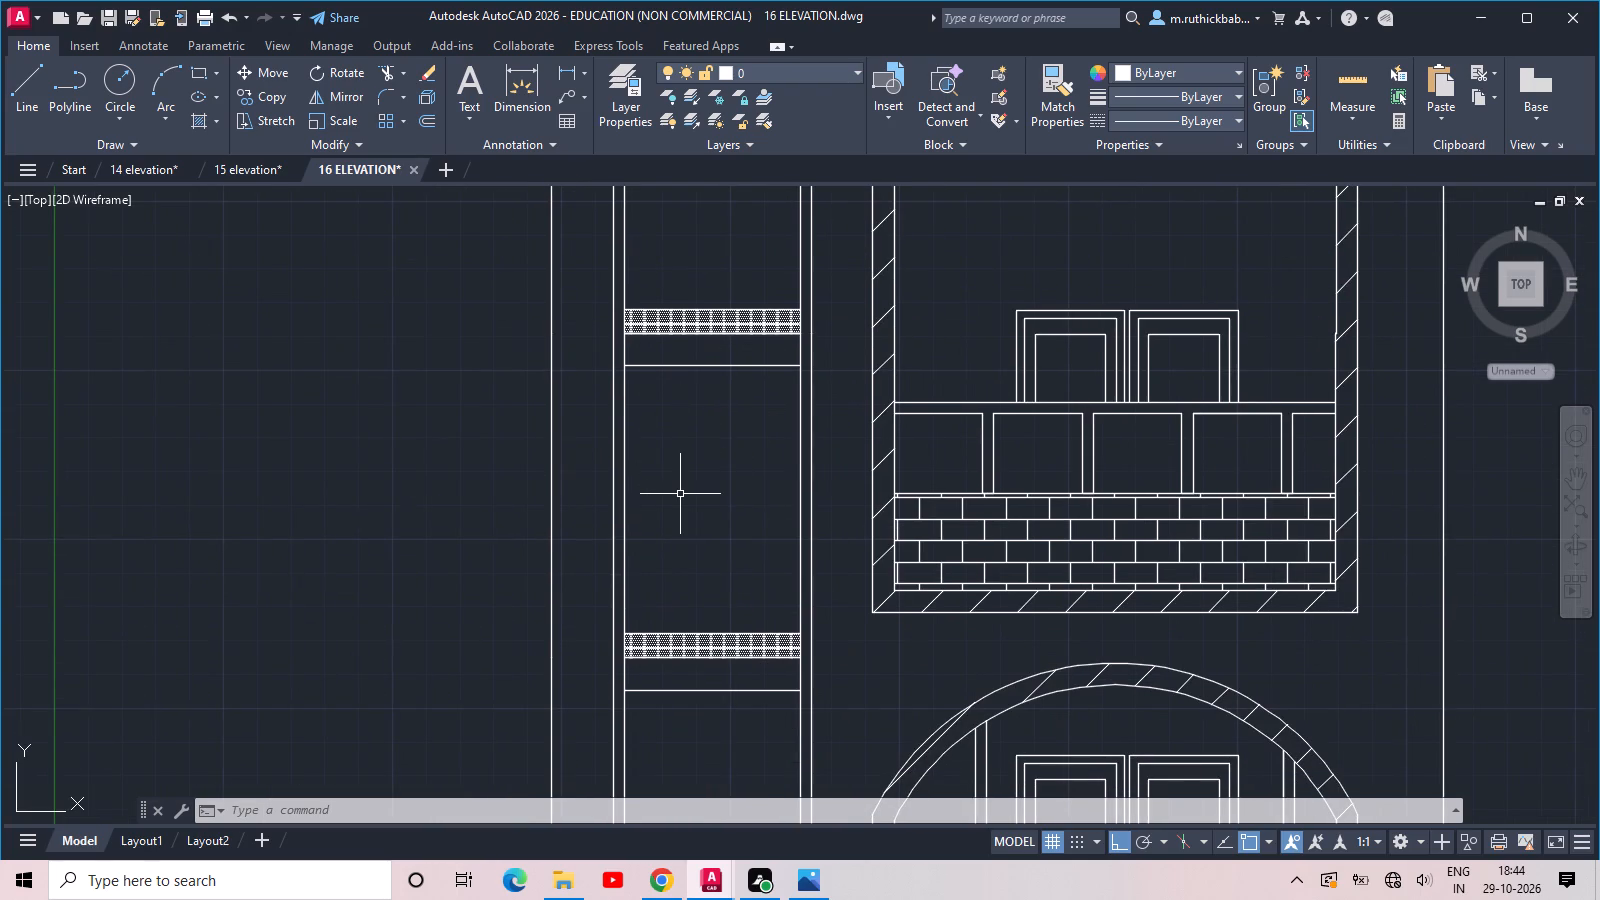
pyautogui.write('REC')
pyautogui.press('space')
pyautogui.moveTo(691, 485); pyautogui.dragTo(692, 536, button='middle')
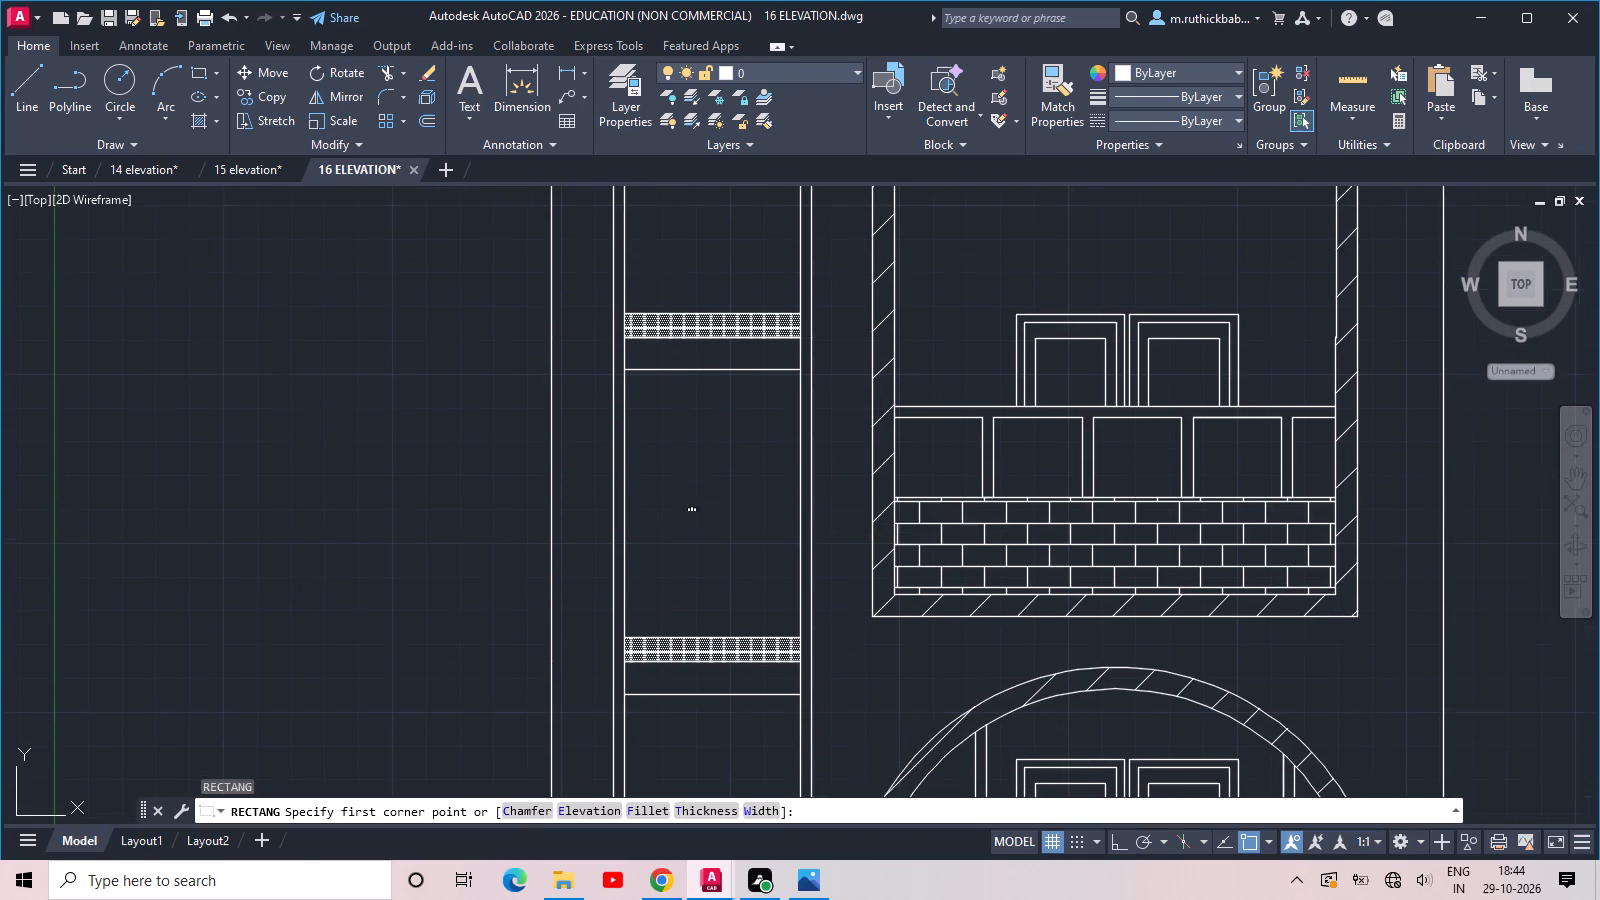
pyautogui.moveTo(692, 536); pyautogui.dragTo(709, 646, button='middle')
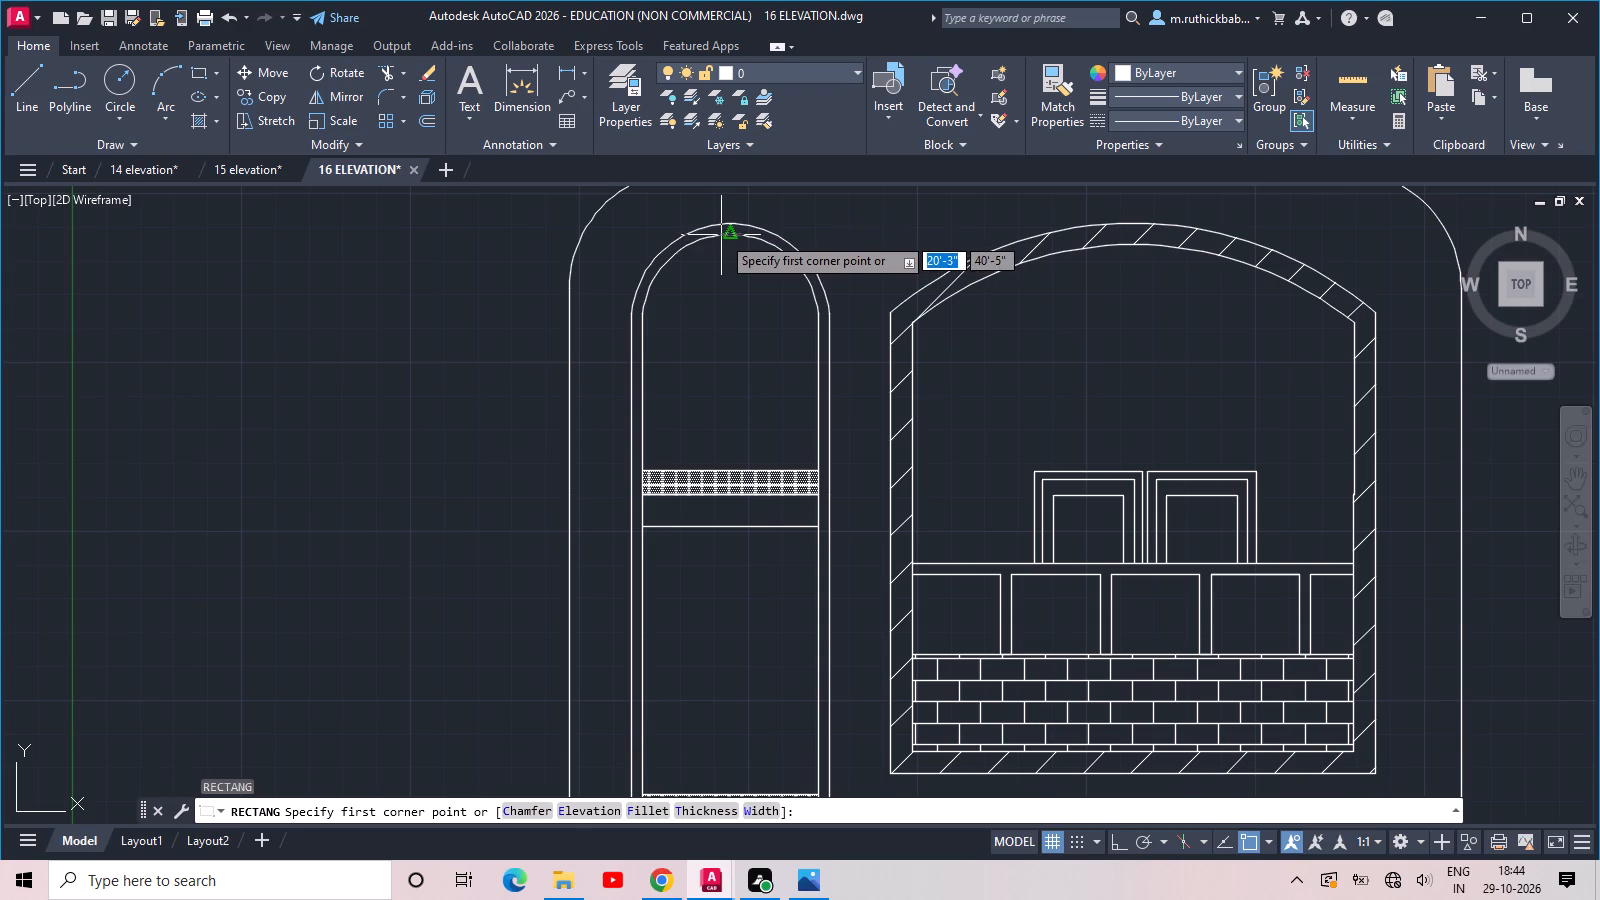
pyautogui.click(722, 235)
pyautogui.scroll(2, 732, 474)
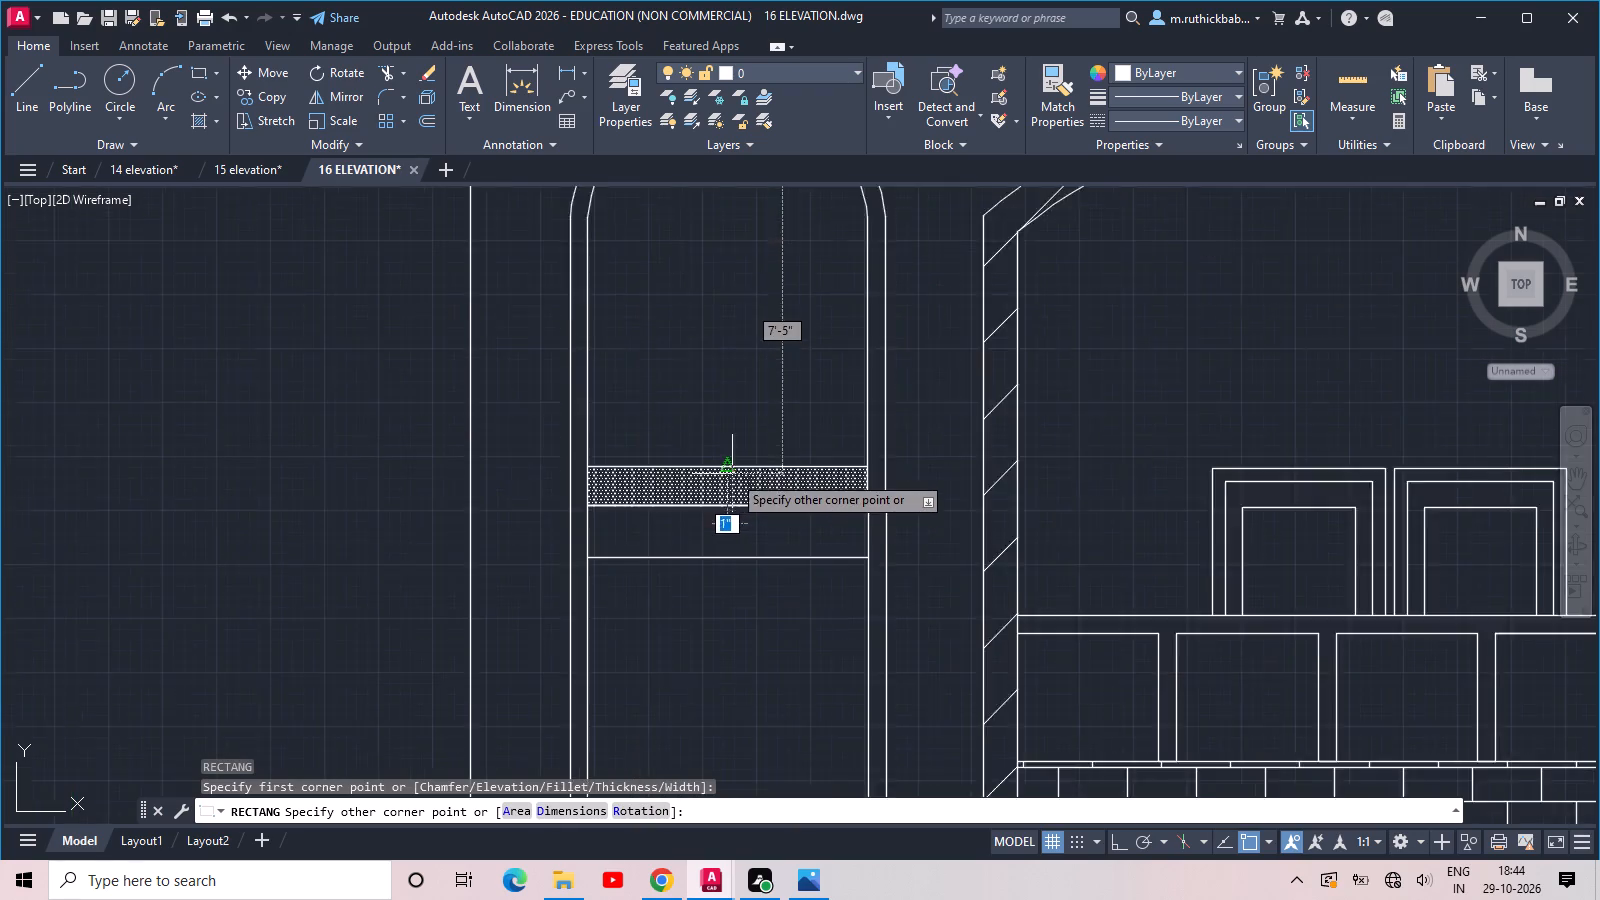
pyautogui.click(736, 459)
pyautogui.moveTo(751, 413); pyautogui.dragTo(753, 418, button='middle')
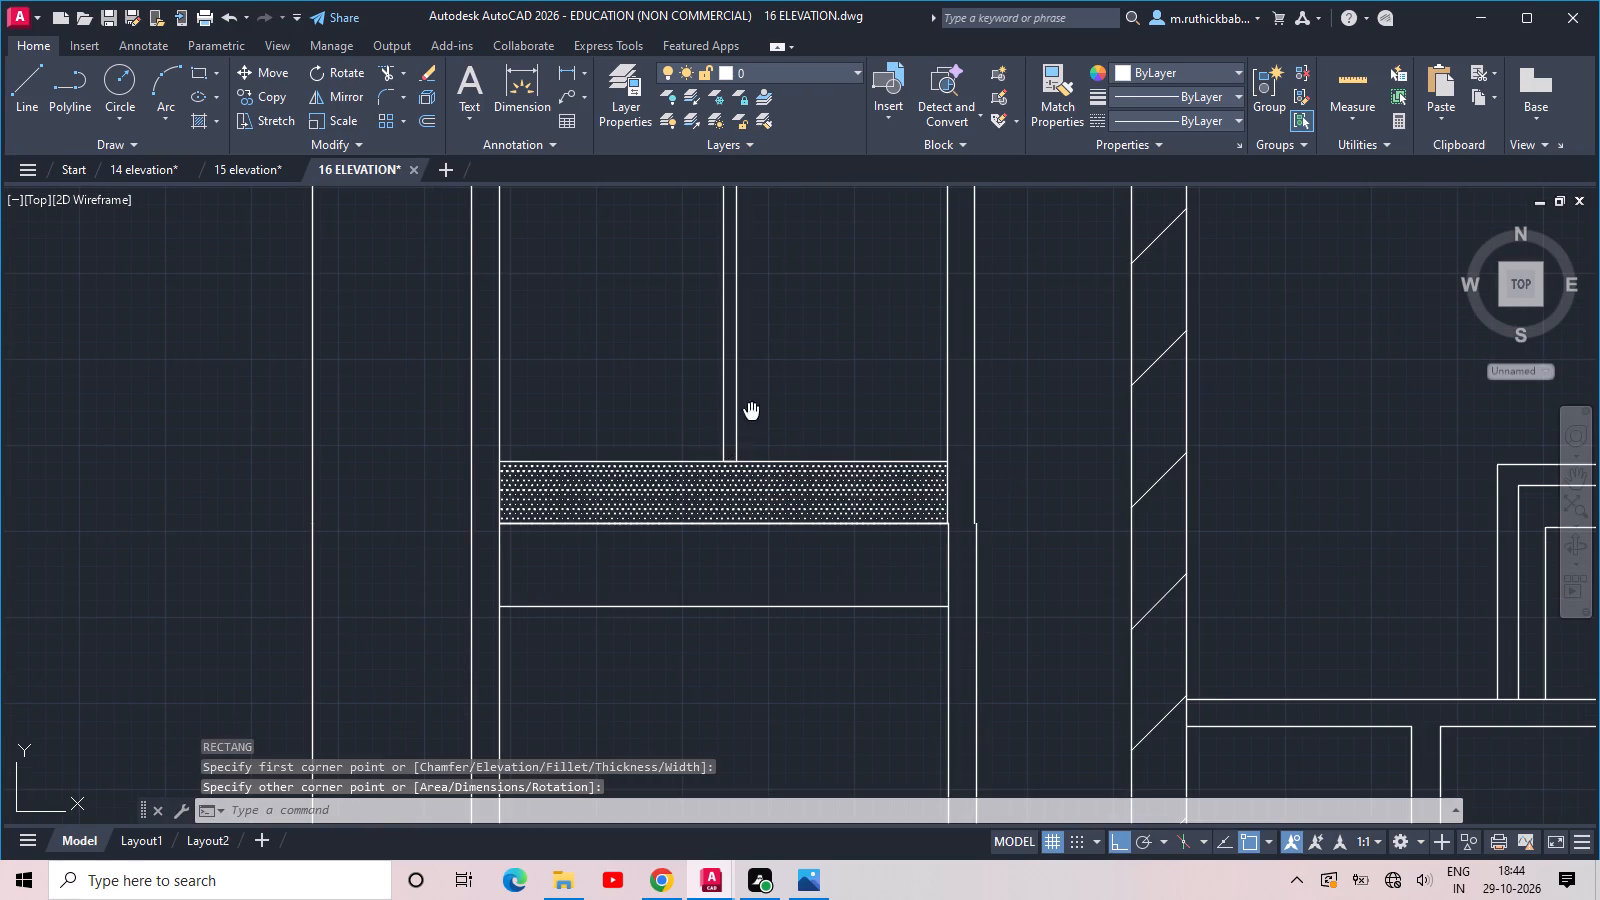
# Copy the central bar about 1'-5" to its right and about 1'-6" to its left inside the arch.
pyautogui.moveTo(753, 418); pyautogui.dragTo(855, 674, button='middle')
pyautogui.moveTo(863, 571); pyautogui.dragTo(828, 556)
pyautogui.click(697, 454)
pyautogui.write('CO')
pyautogui.press('space')
pyautogui.moveTo(840, 719); pyautogui.dragTo(840, 720)
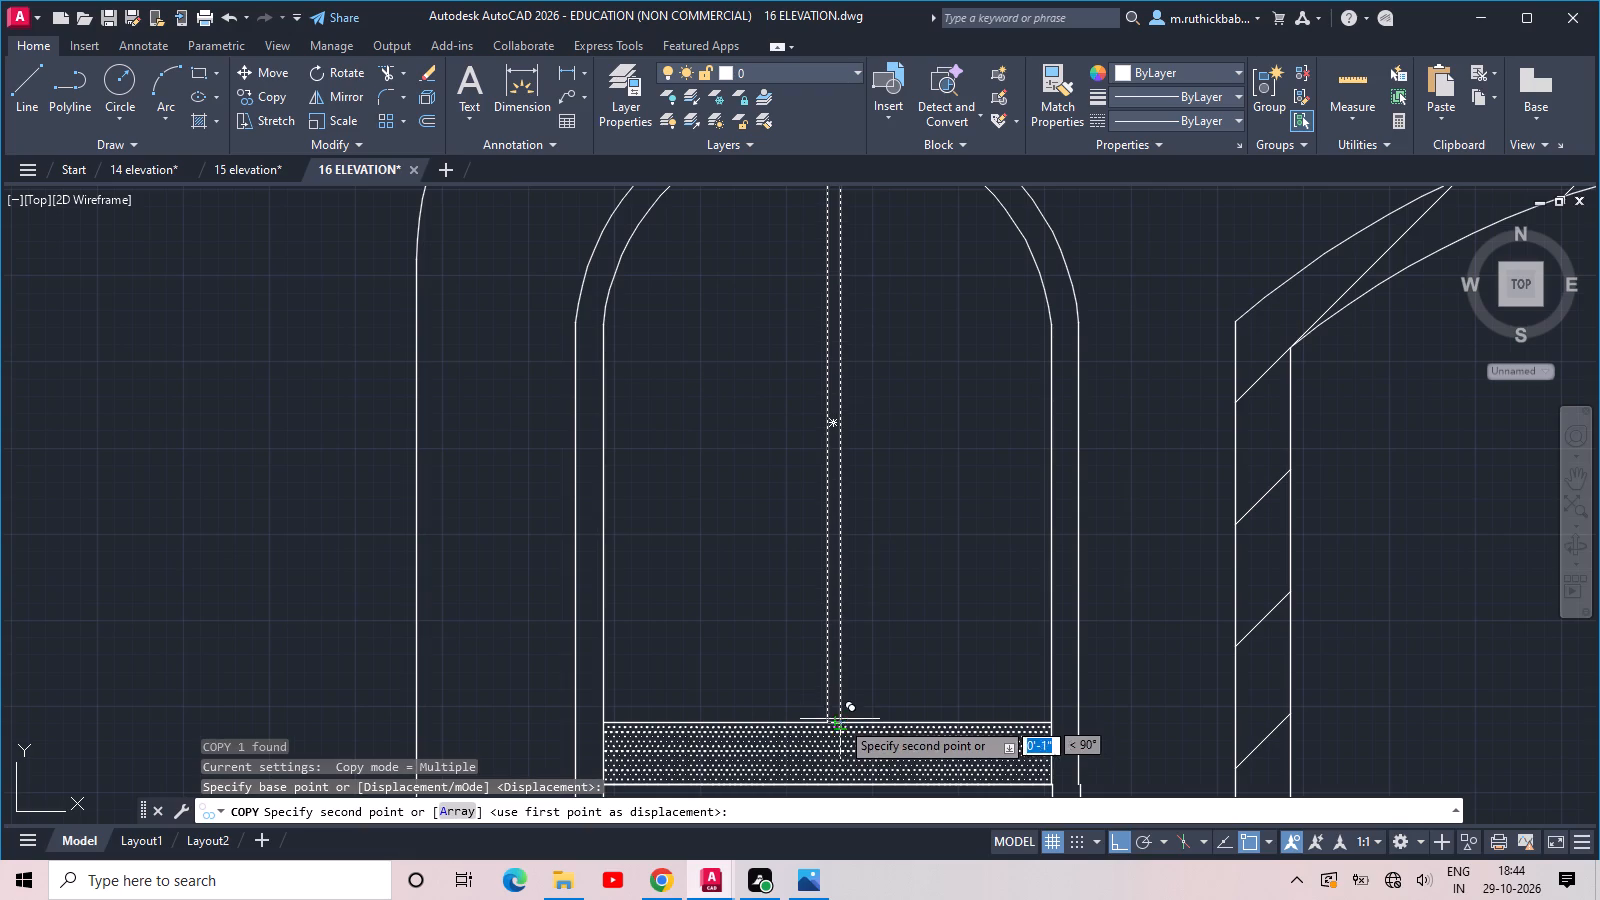
pyautogui.moveTo(840, 720); pyautogui.dragTo(852, 720)
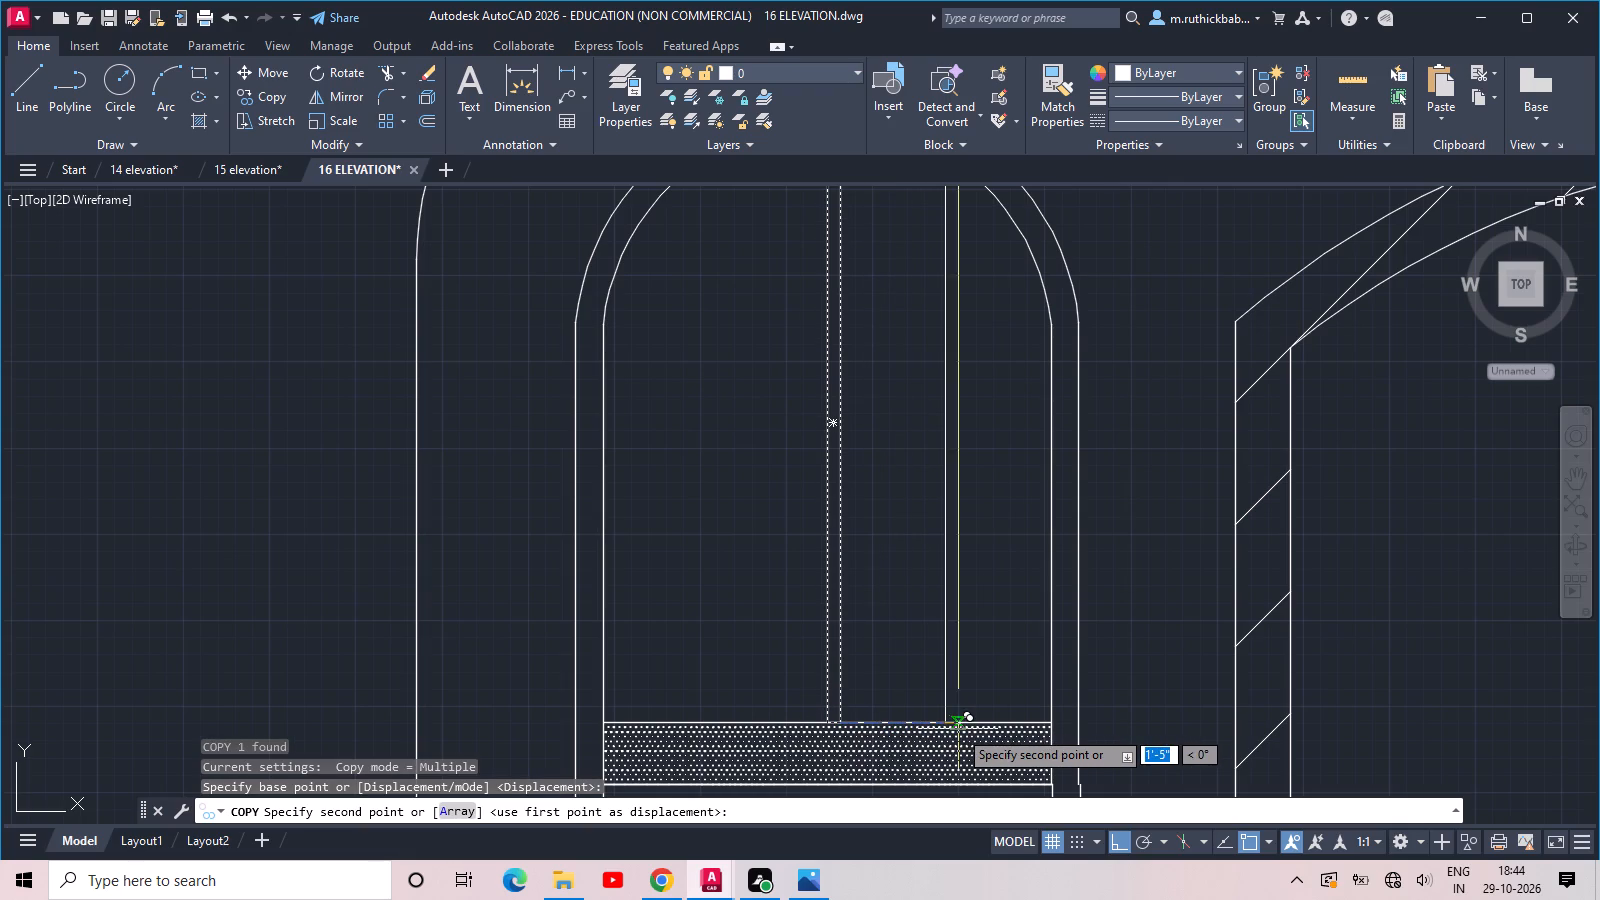
pyautogui.click(960, 728)
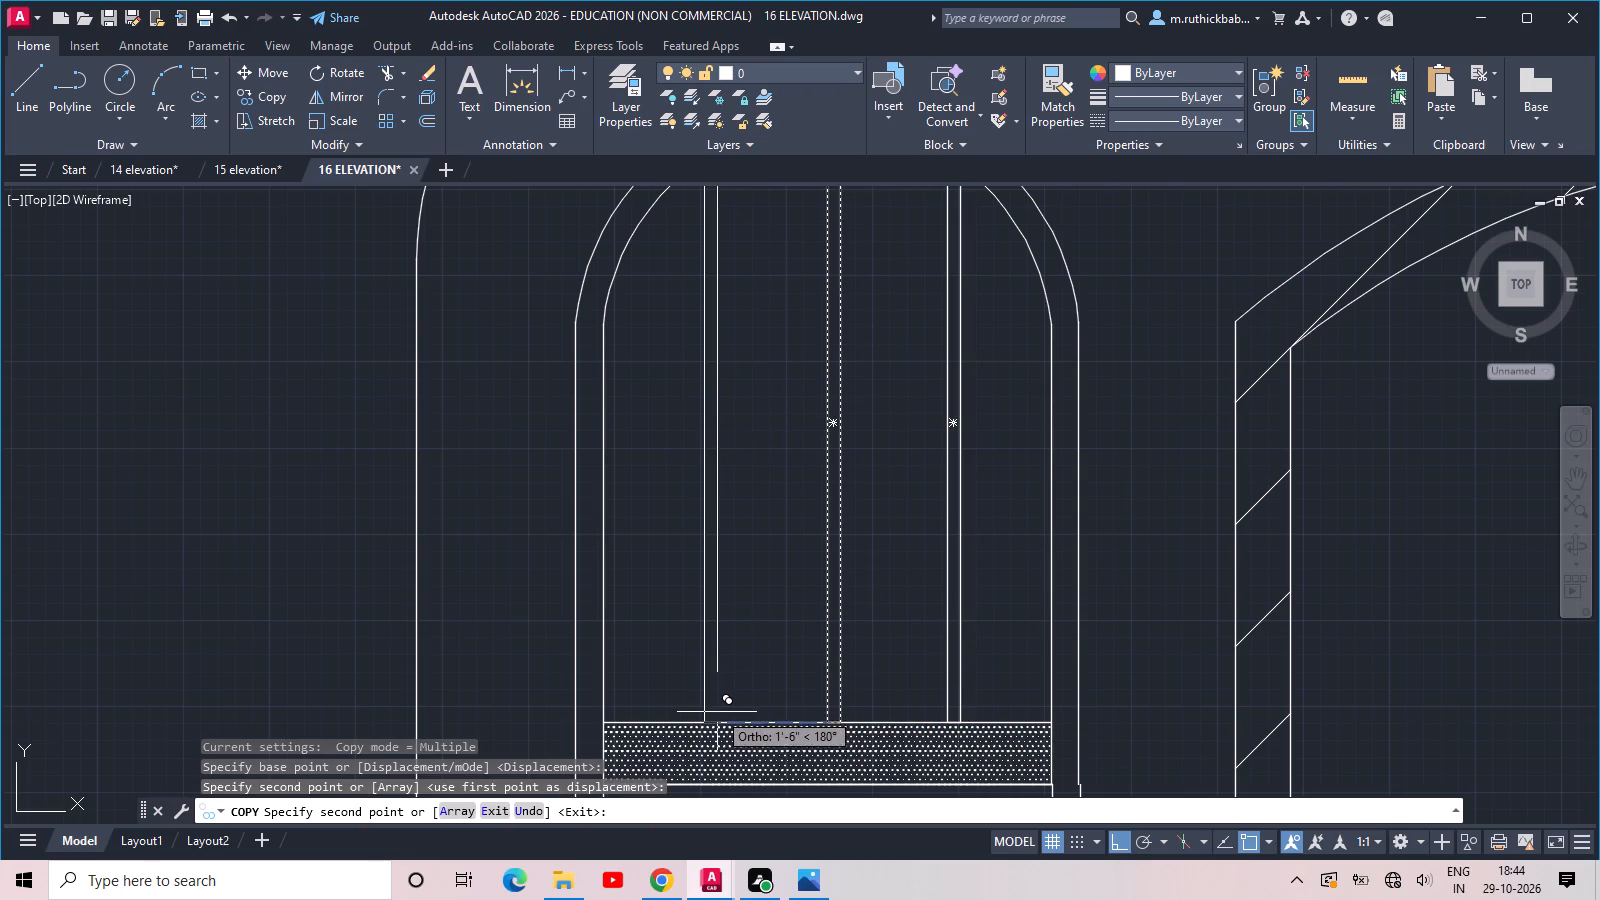
pyautogui.click(719, 721)
pyautogui.scroll(-2, 759, 683)
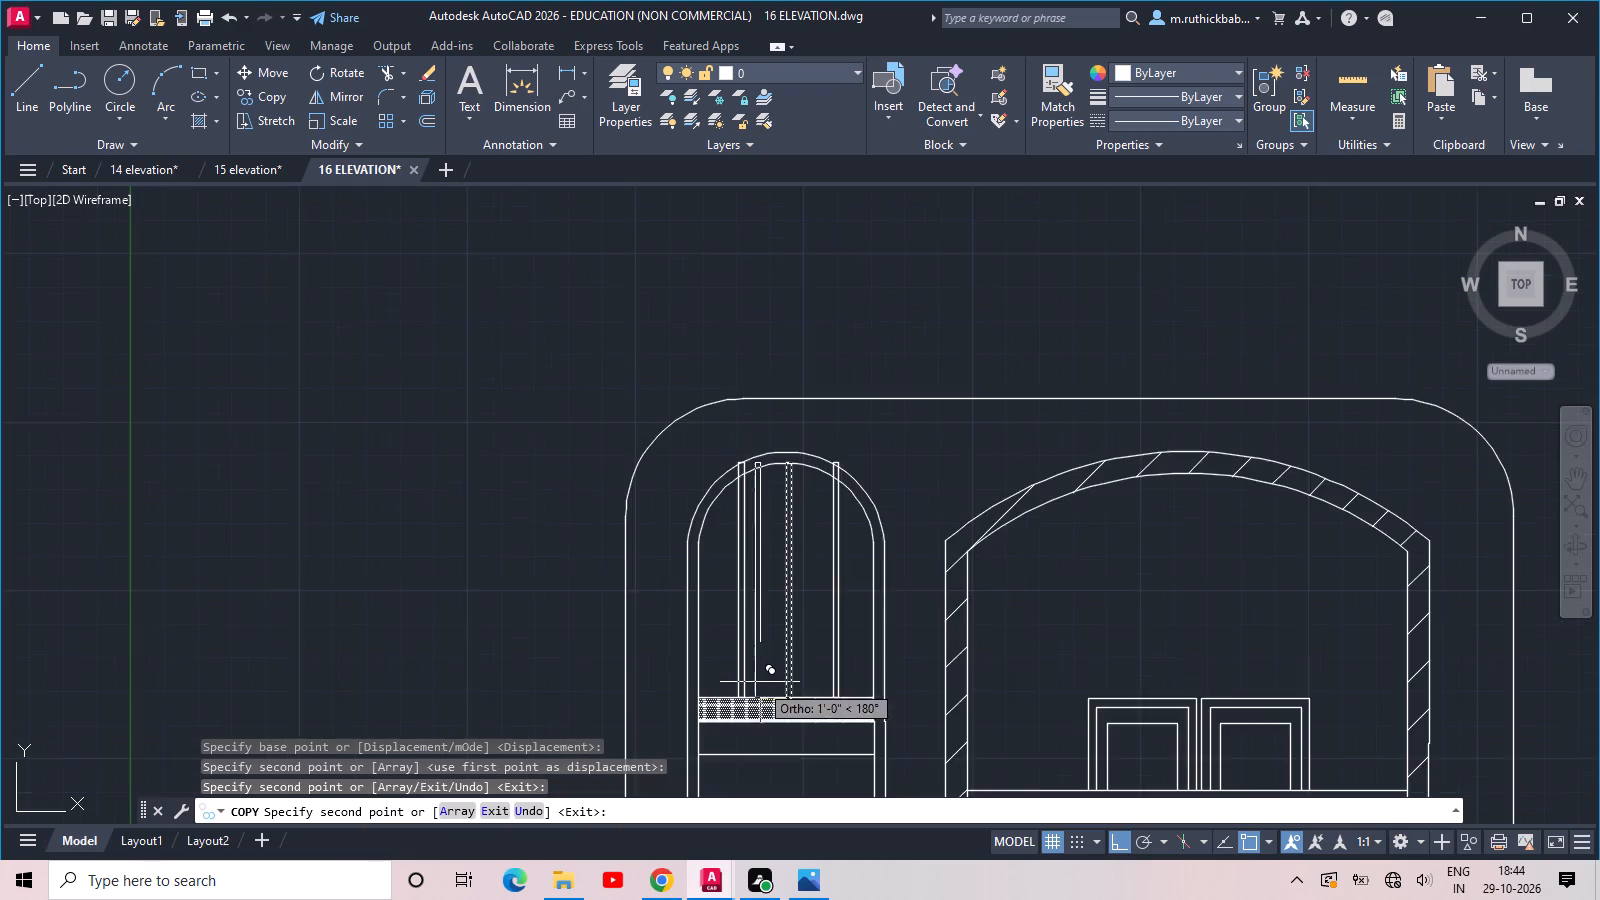
pyautogui.moveTo(765, 680); pyautogui.dragTo(828, 520, button='middle')
pyautogui.scroll(2, 782, 712)
pyautogui.scroll(-1, 873, 634)
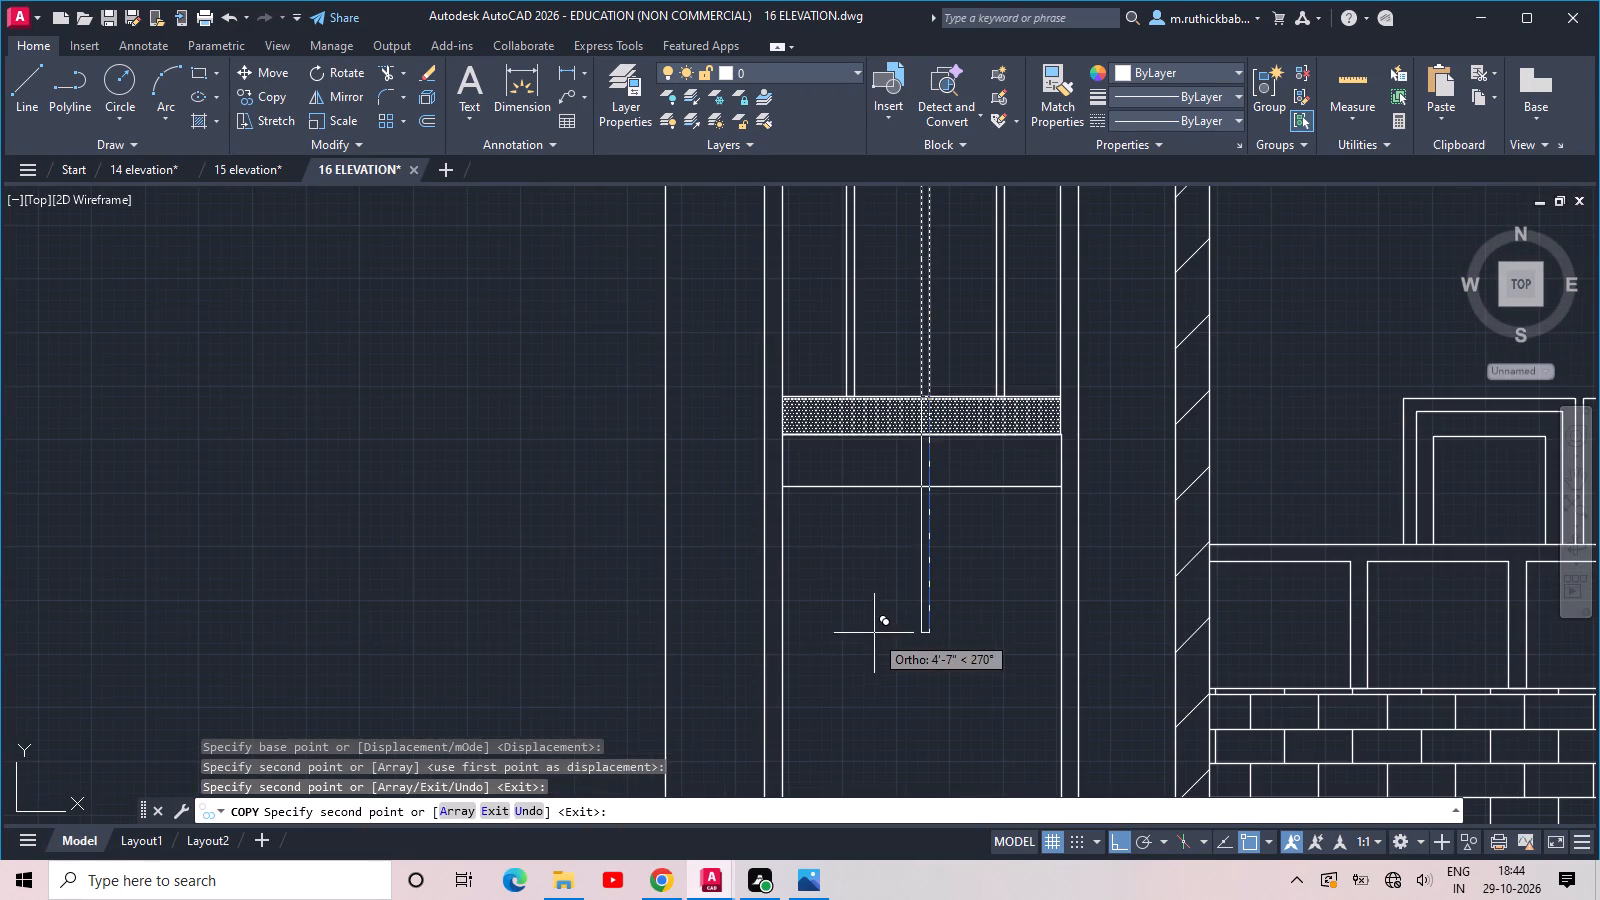
pyautogui.press('Escape')
# Copy the three arch bars 10'-0" down onto the lower hatched band and about 18'-3" down onto the opening's bottom inner edge.
pyautogui.moveTo(886, 610); pyautogui.dragTo(793, 834, button='middle')
pyautogui.click(928, 479)
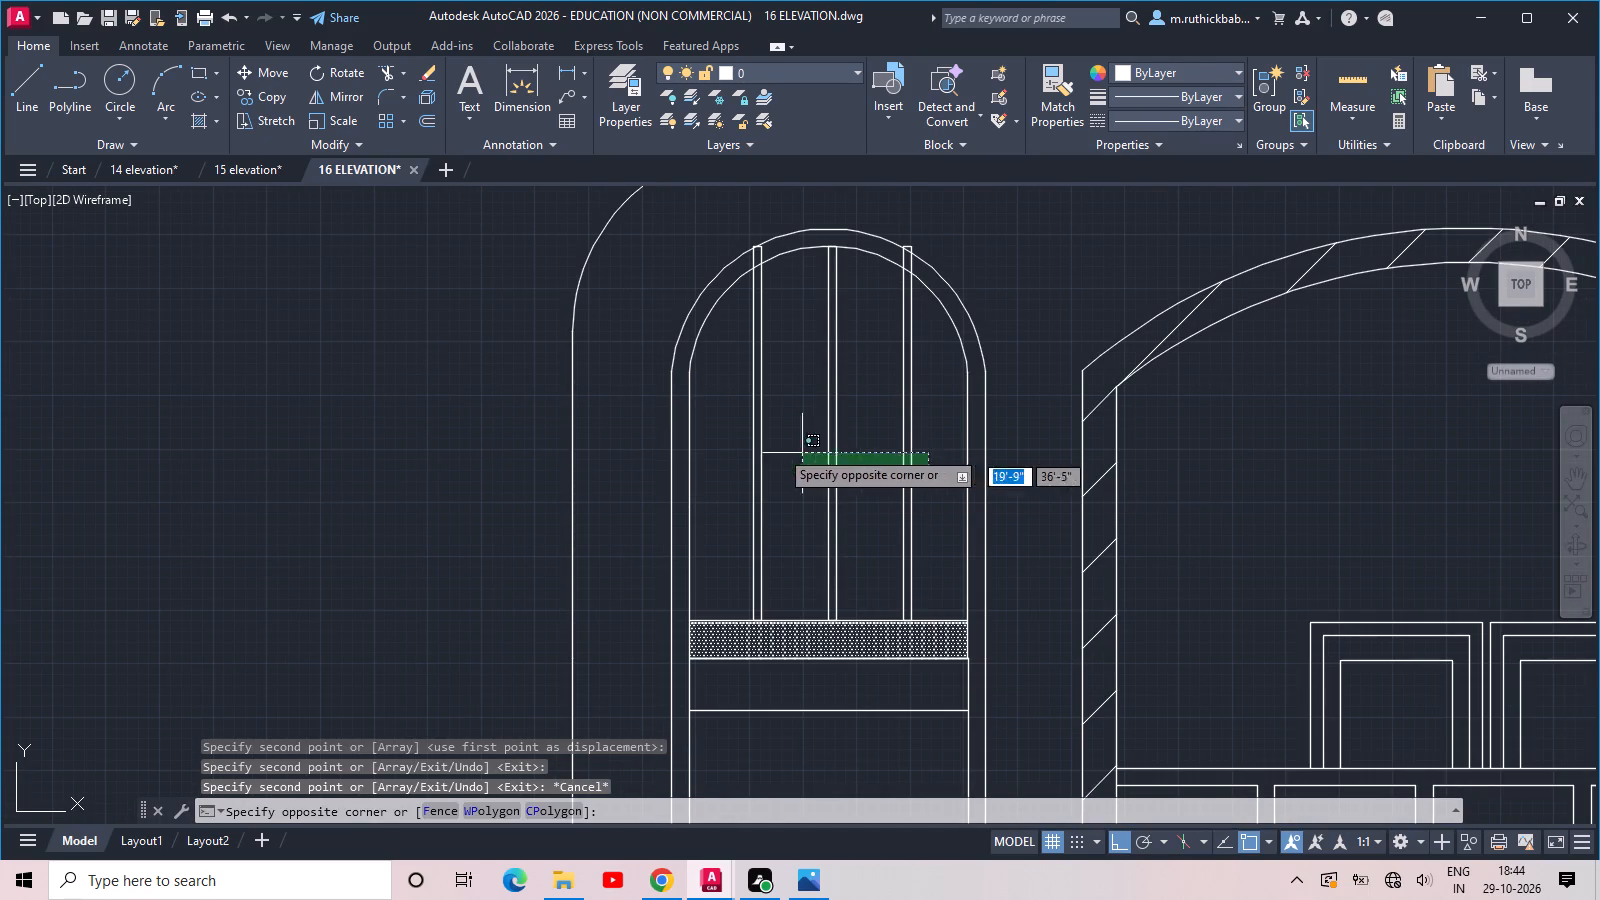
pyautogui.click(733, 426)
pyautogui.press('c')
pyautogui.write('O')
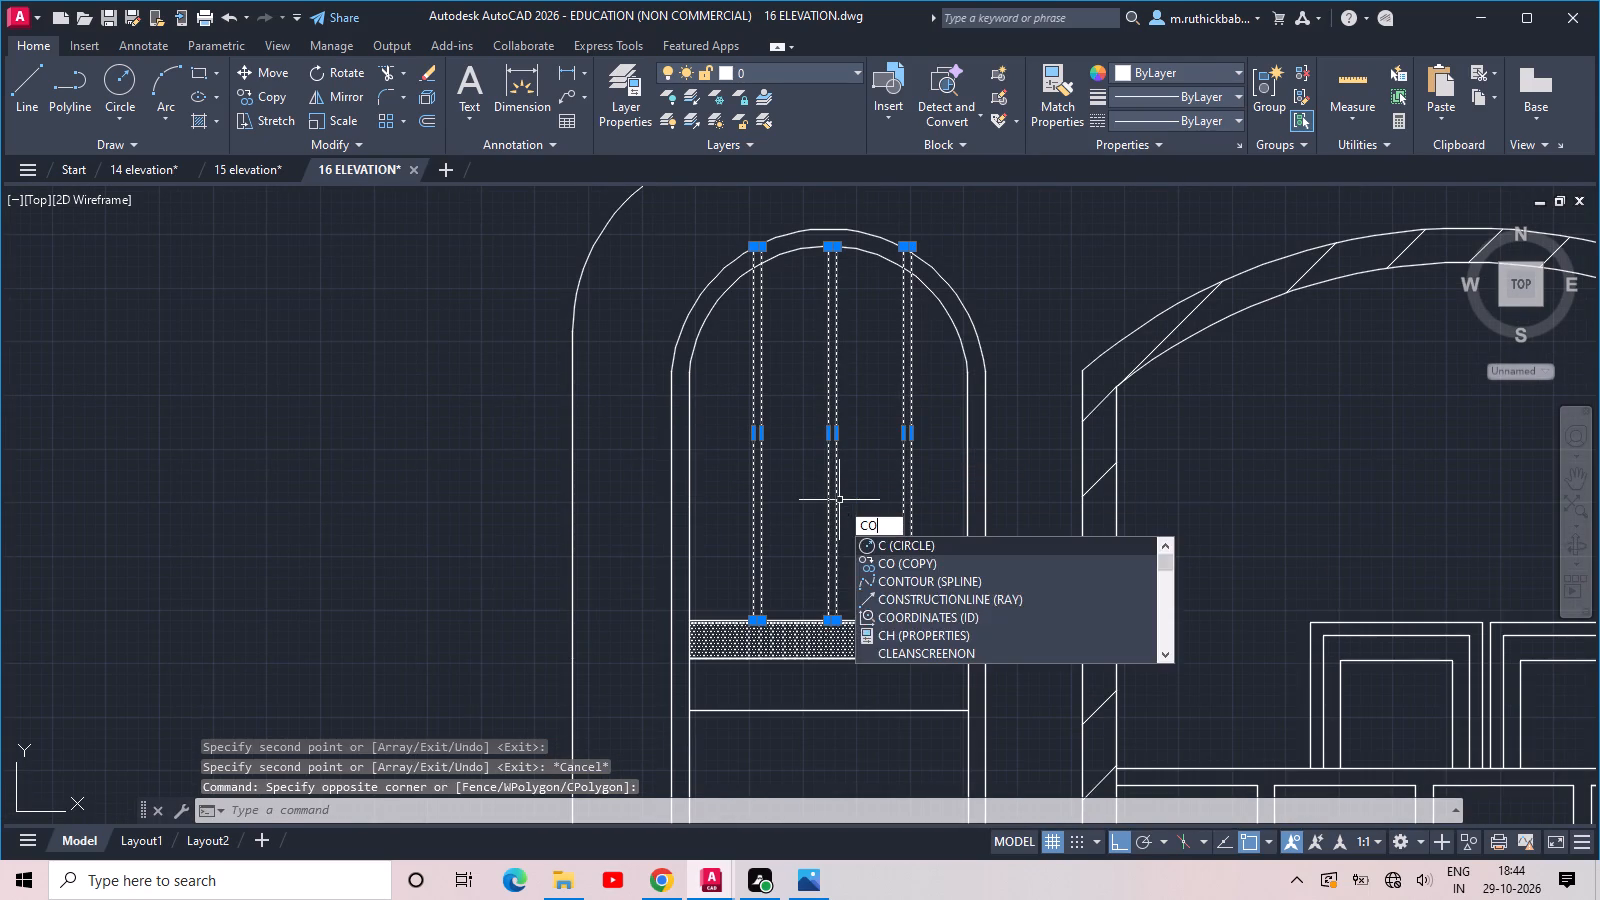
pyautogui.press('space')
pyautogui.scroll(2, 958, 623)
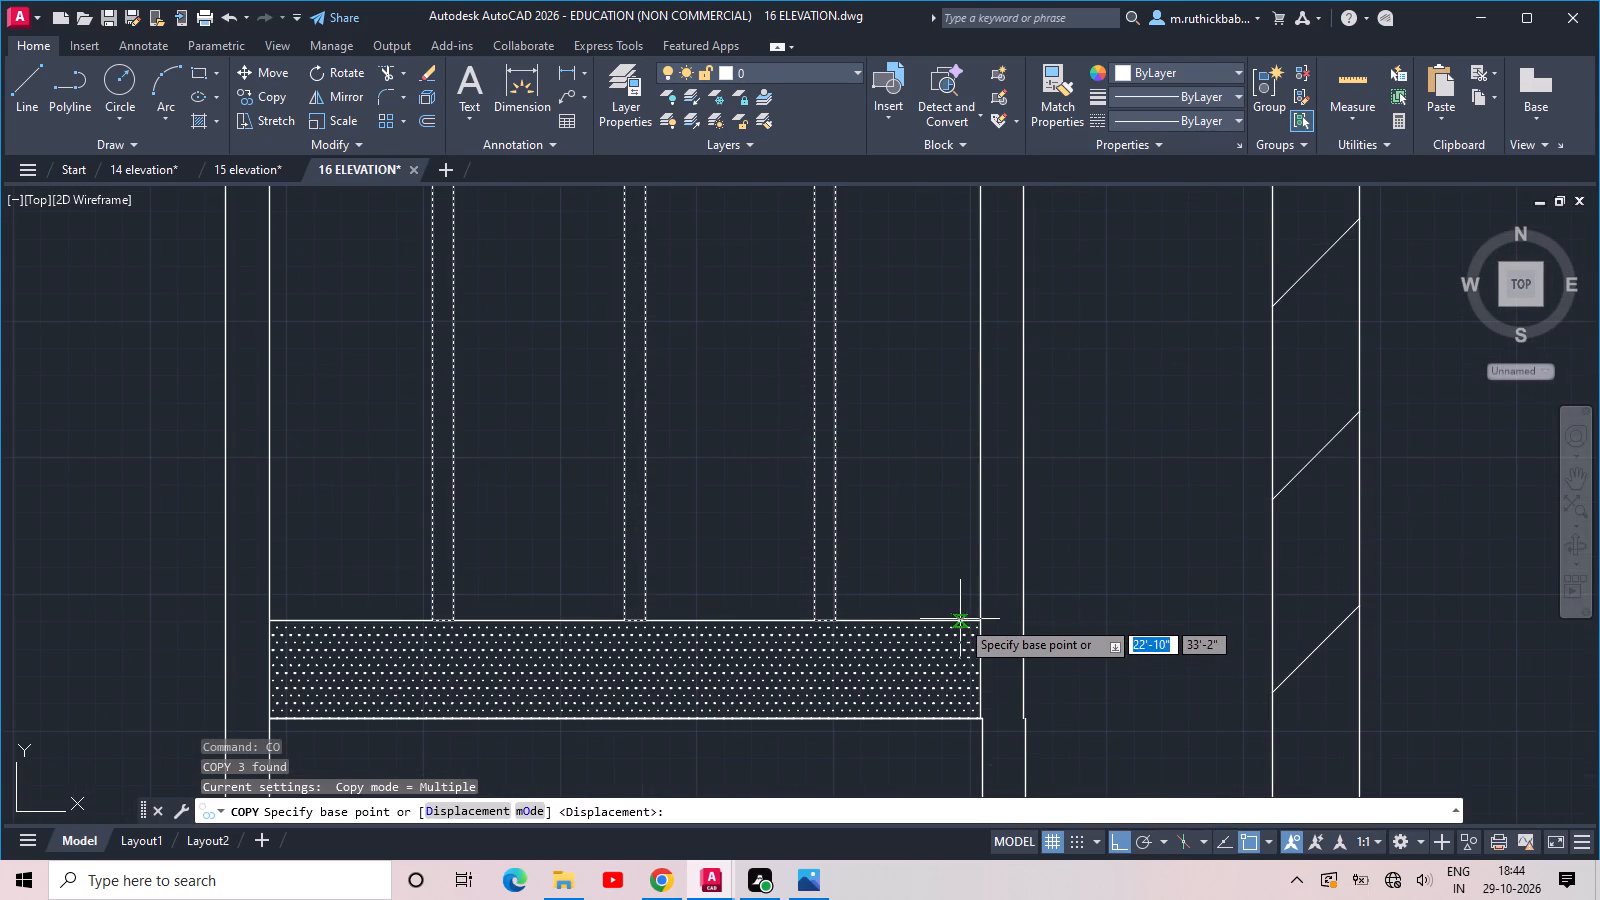
pyautogui.click(976, 619)
pyautogui.scroll(-3, 976, 619)
pyautogui.moveTo(982, 744); pyautogui.dragTo(971, 463, button='middle')
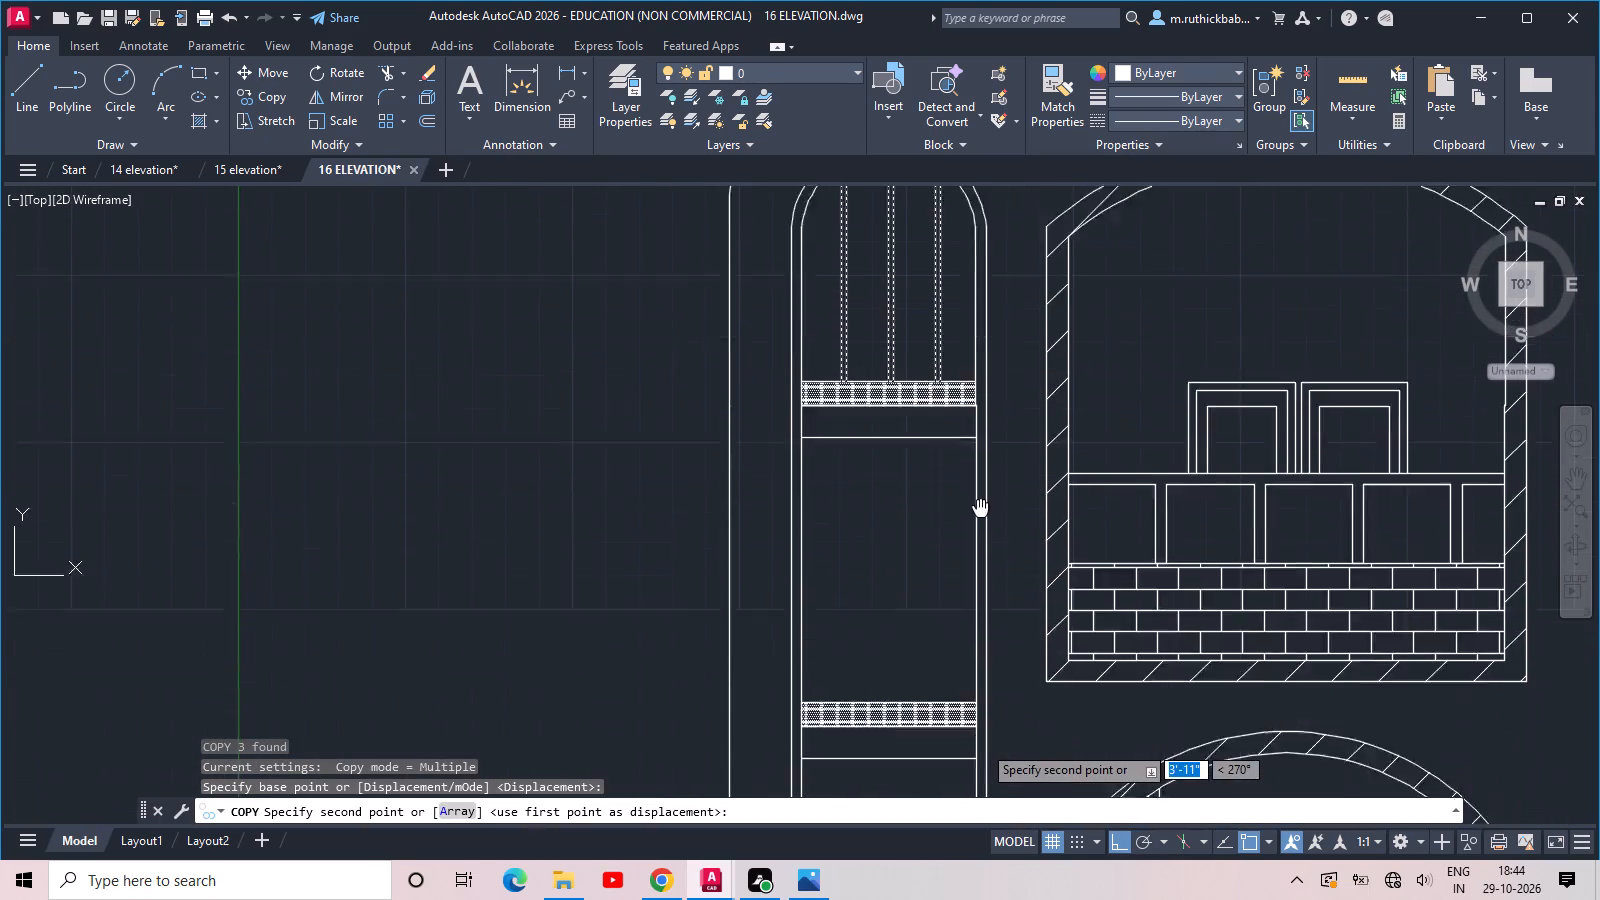
pyautogui.moveTo(971, 463); pyautogui.dragTo(956, 383, button='middle')
pyautogui.scroll(3, 942, 570)
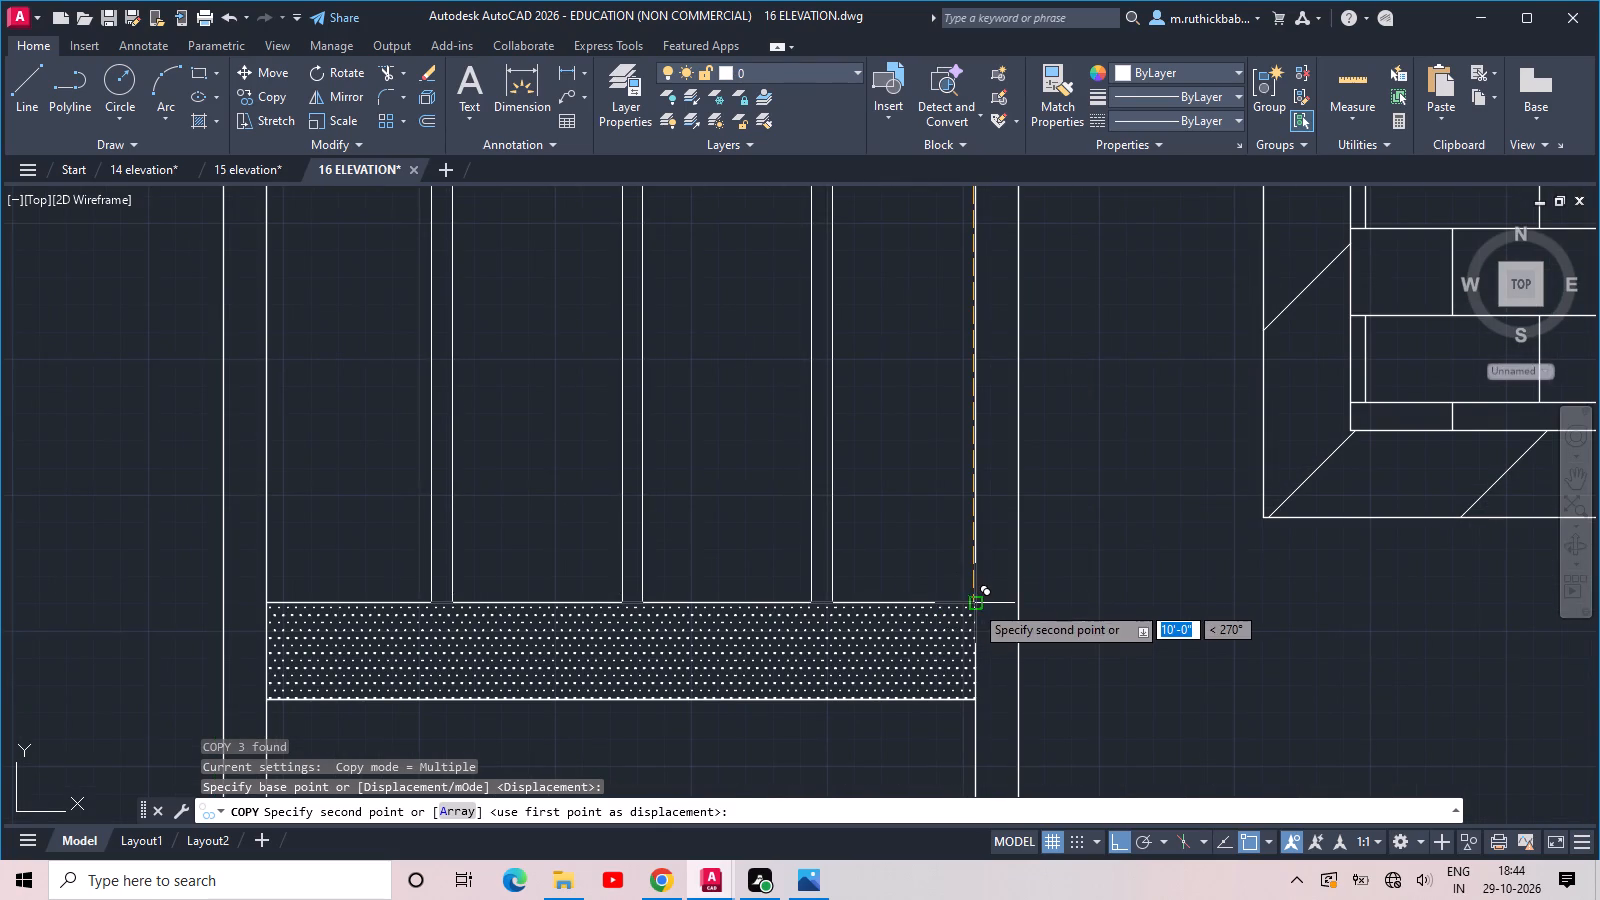
pyautogui.click(974, 604)
pyautogui.scroll(-4, 972, 575)
pyautogui.moveTo(944, 699); pyautogui.dragTo(921, 557, button='middle')
pyautogui.scroll(2, 925, 624)
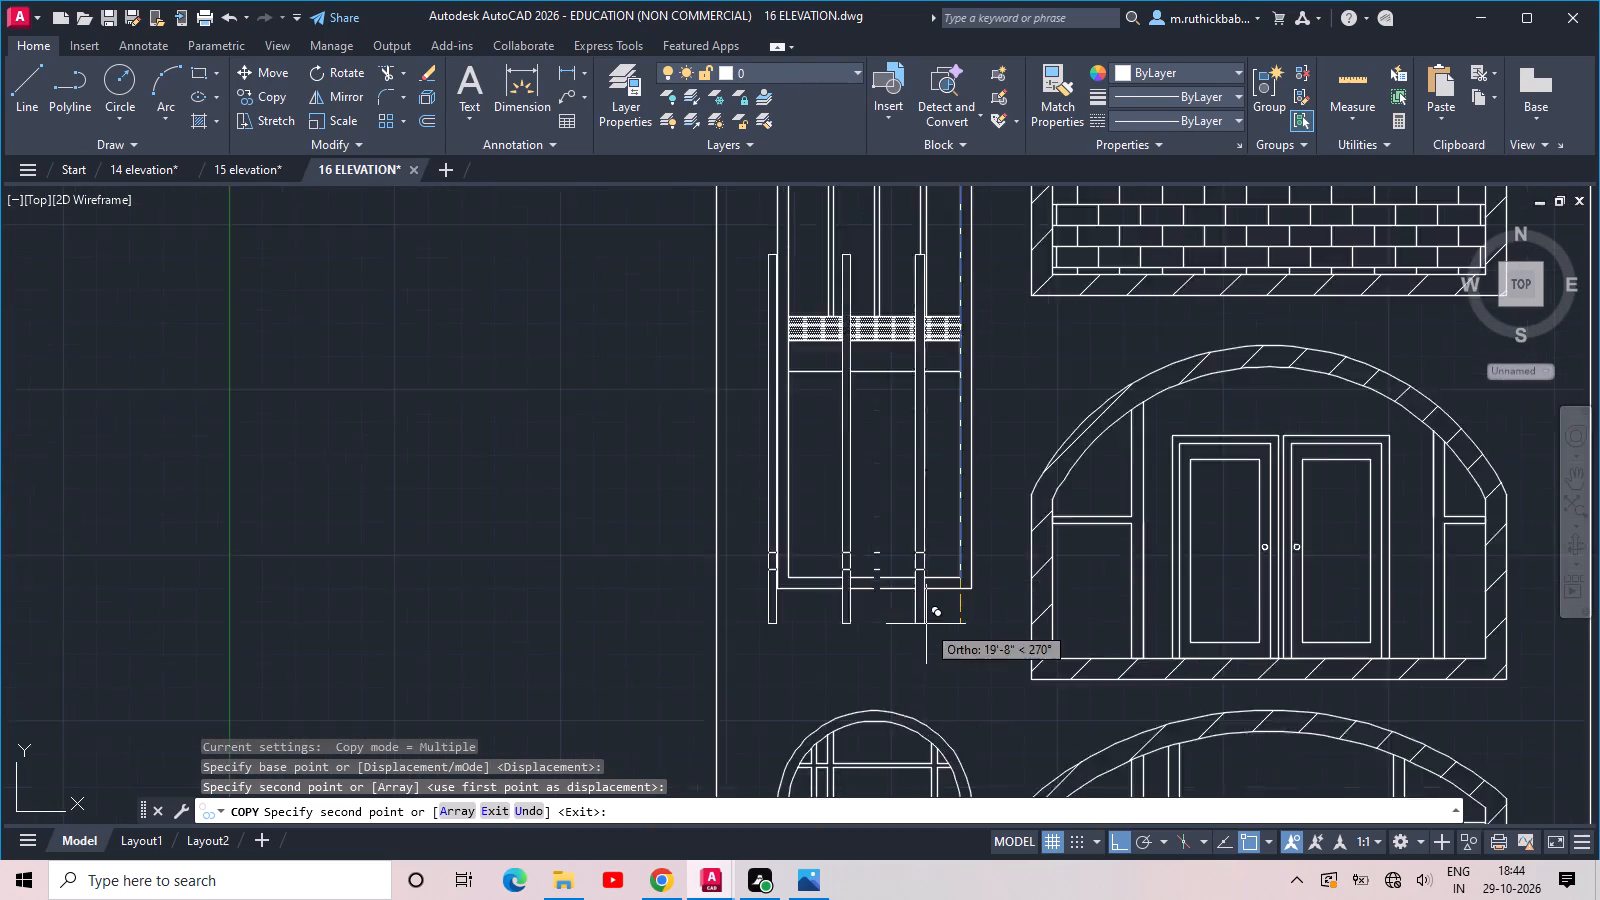
pyautogui.click(979, 557)
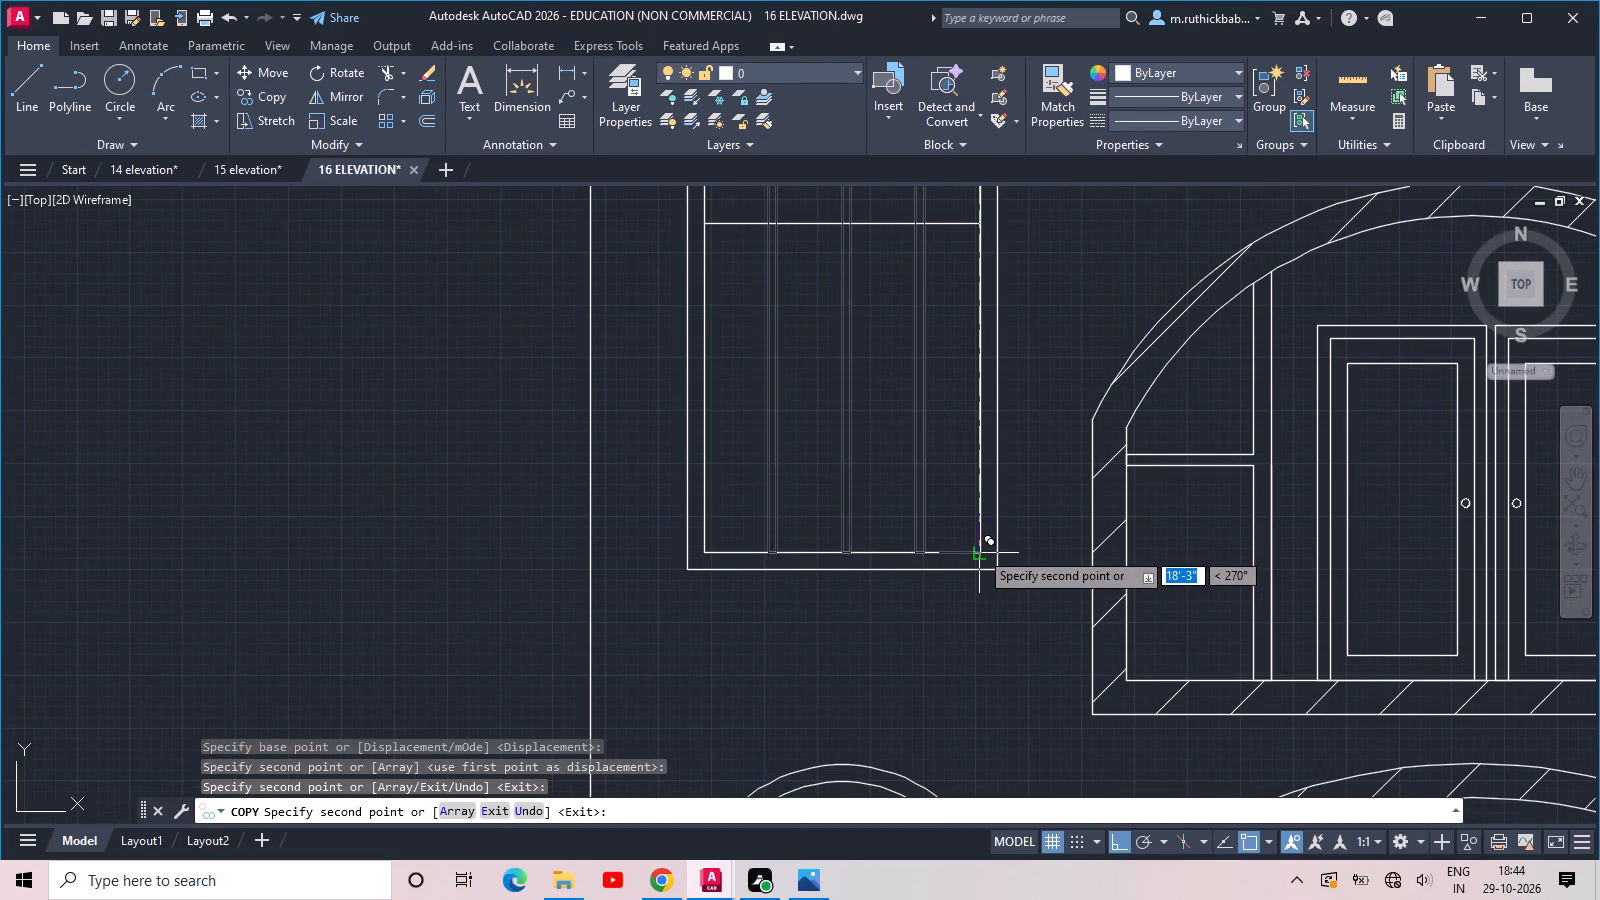
pyautogui.moveTo(979, 550); pyautogui.dragTo(983, 802, button='middle')
pyautogui.press('Escape')
# Trim the three lowest bars above the horizontal line beneath the lower hatched band and remove their leftover top ends.
pyautogui.scroll(2, 902, 430)
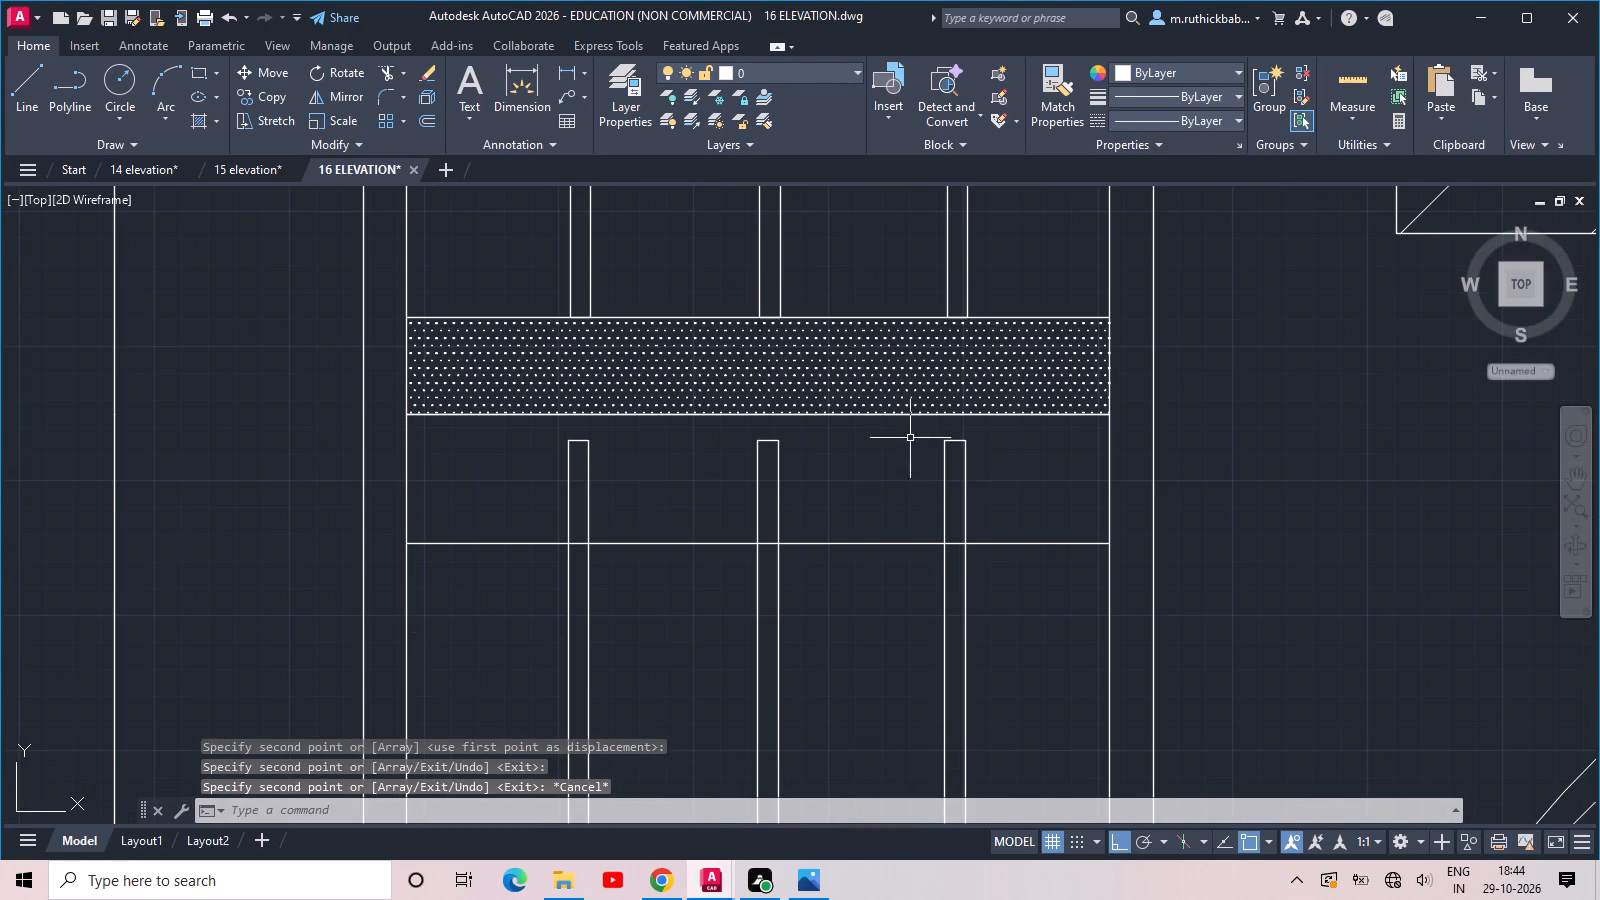
pyautogui.write('TR')
pyautogui.press('space')
pyautogui.press('space')
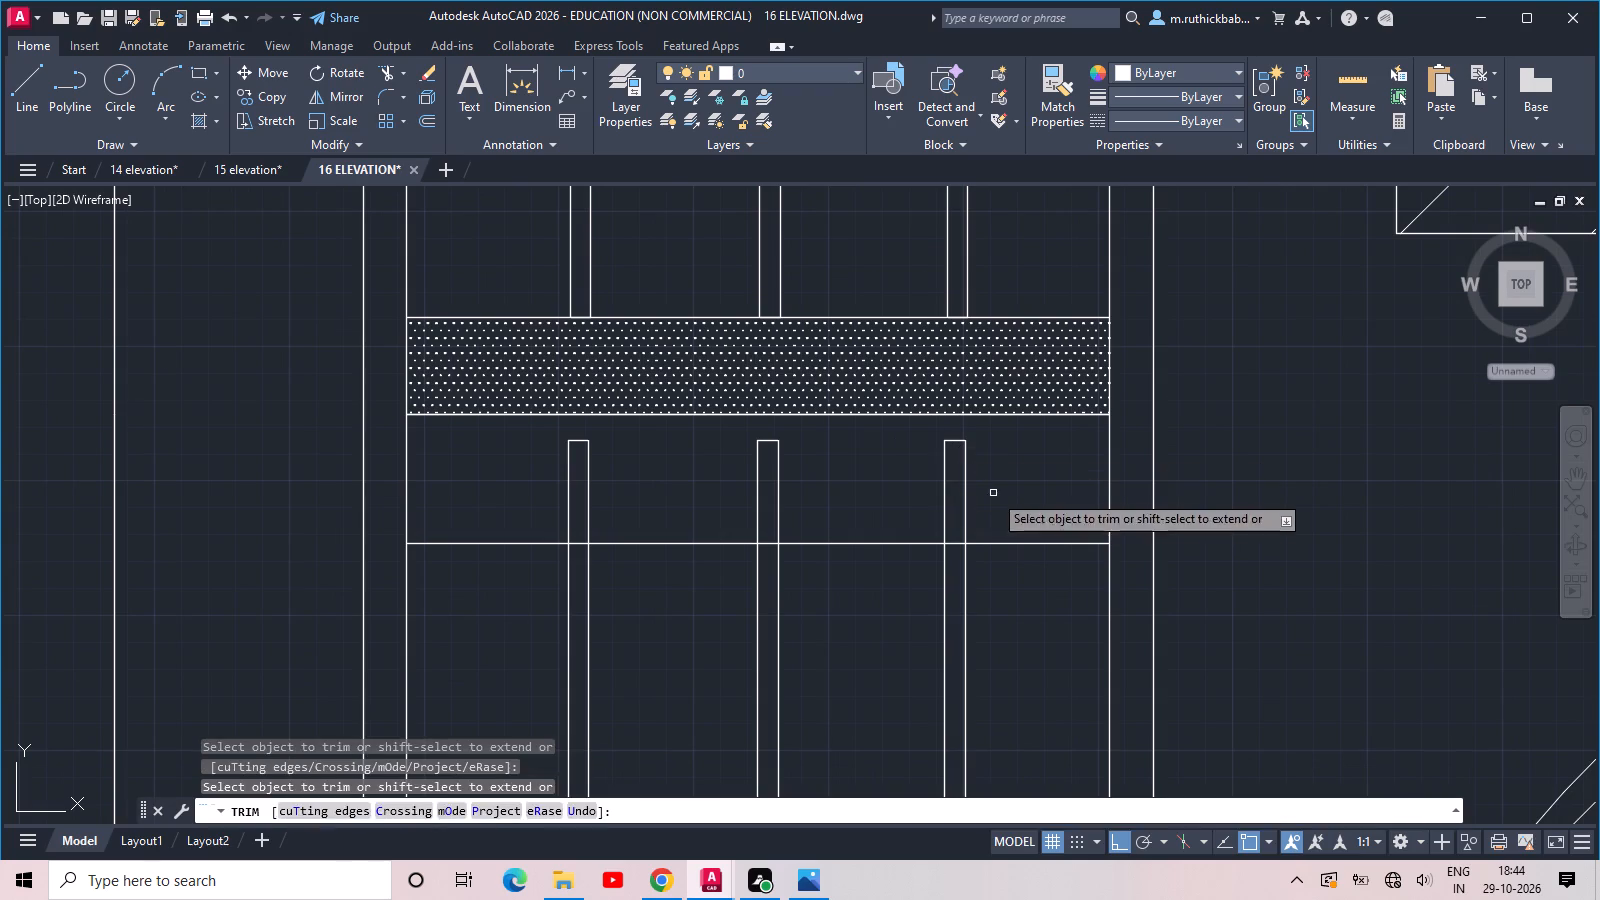
pyautogui.moveTo(994, 501); pyautogui.dragTo(871, 490)
pyautogui.click(516, 487)
pyautogui.click(827, 483)
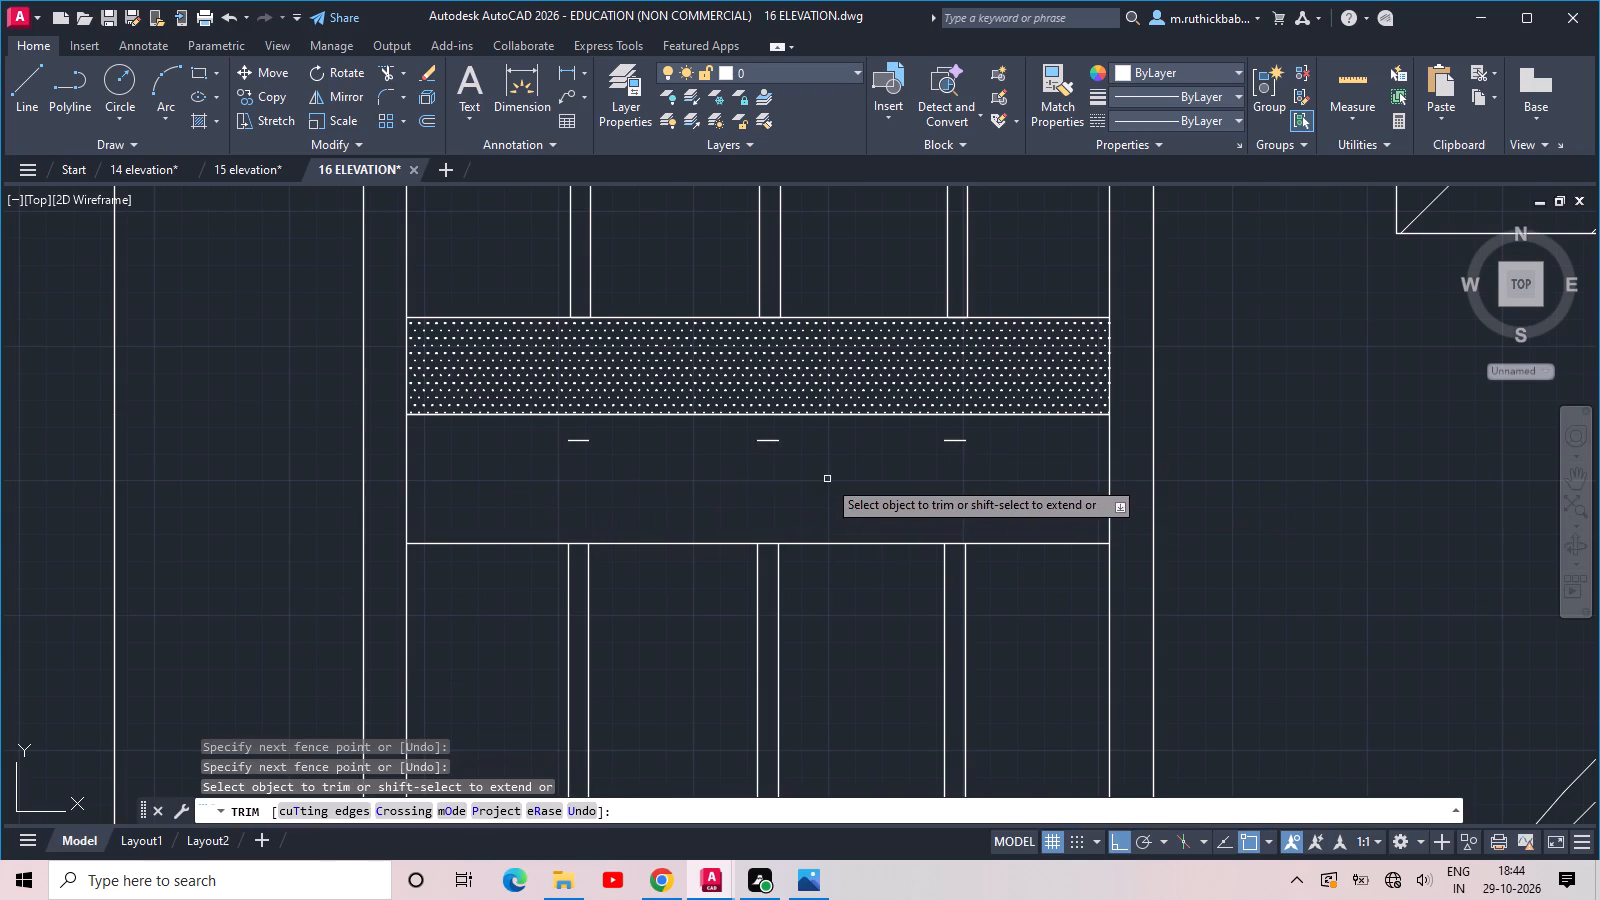
pyautogui.click(766, 441)
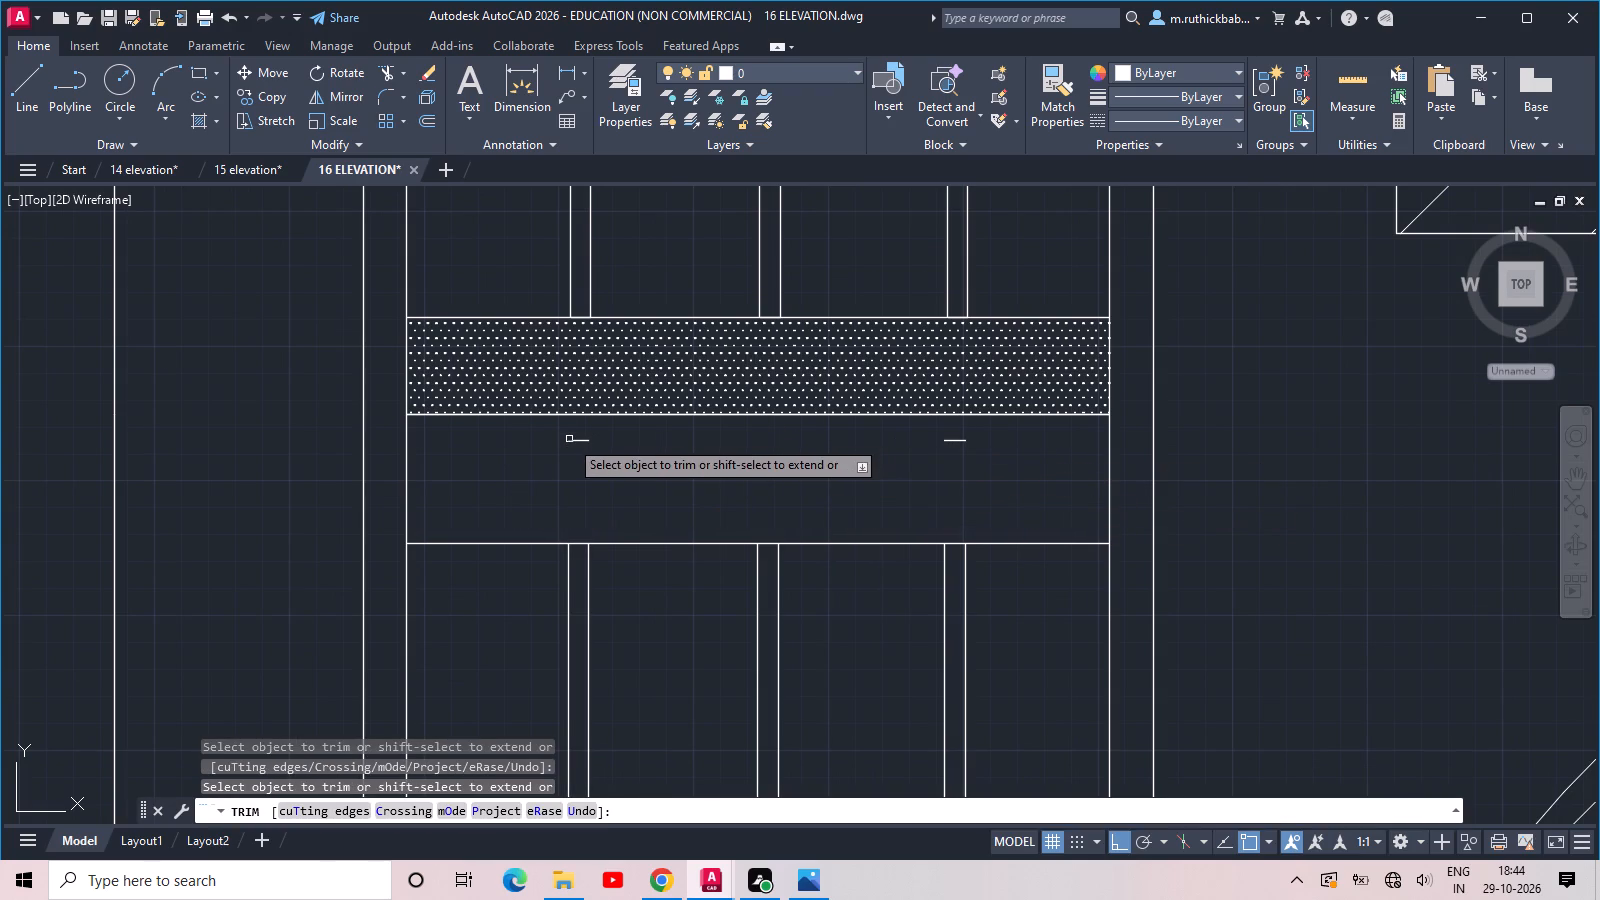
pyautogui.click(577, 440)
pyautogui.click(953, 439)
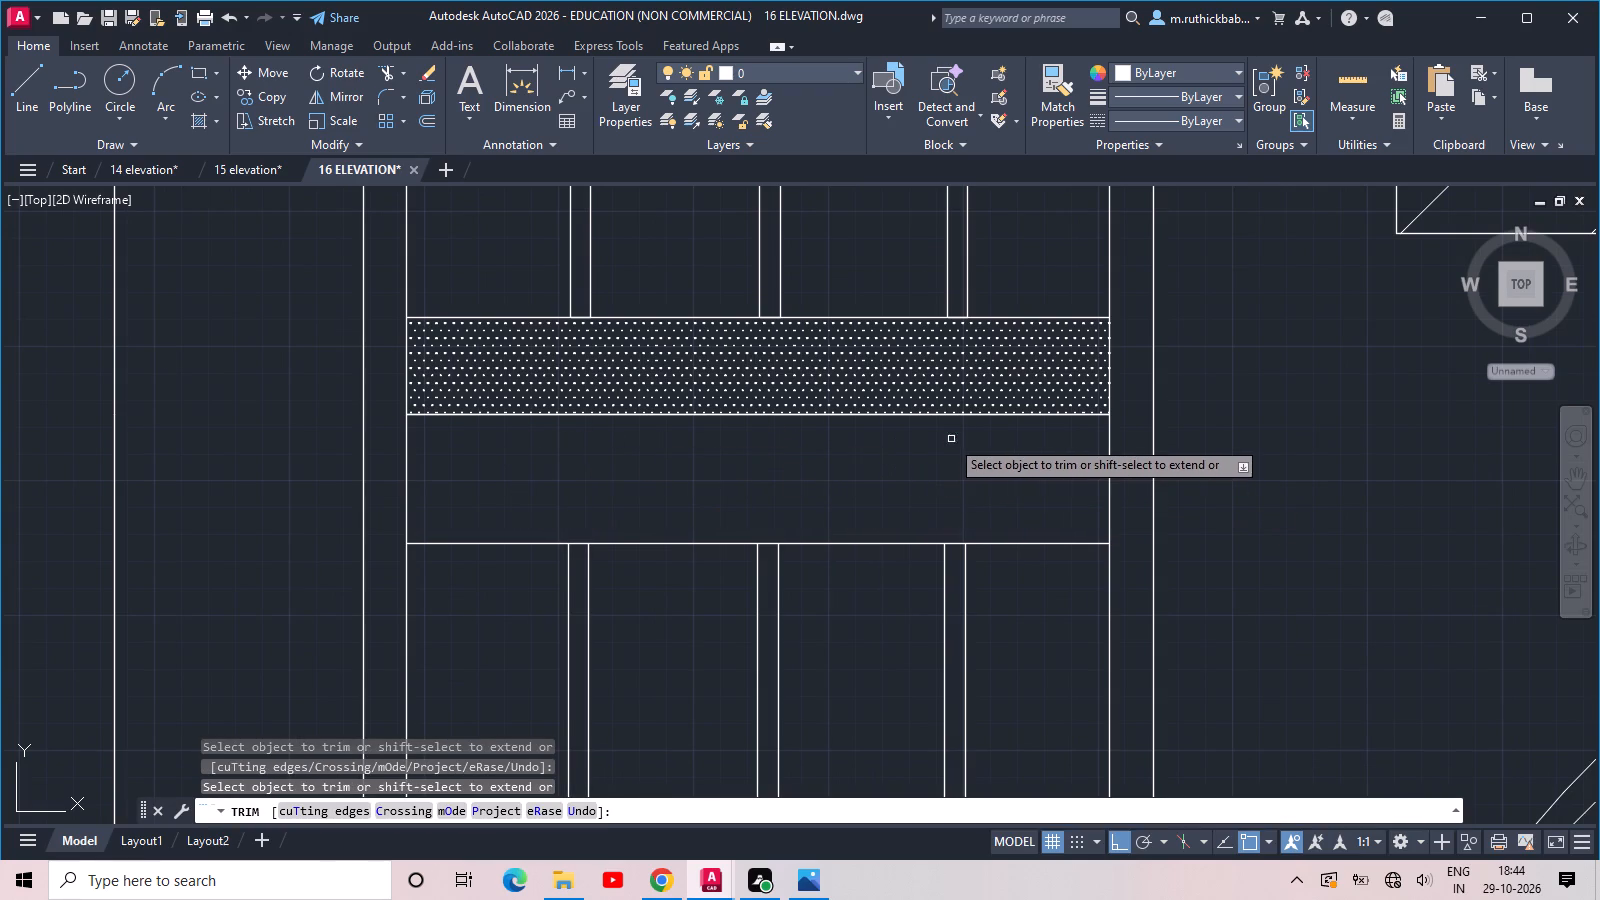
# Trim the outer two bars at the inner arch and remove their leftover pieces above it.
pyautogui.scroll(-2, 931, 456)
pyautogui.moveTo(922, 463); pyautogui.dragTo(934, 741, button='middle')
pyautogui.scroll(1, 919, 263)
pyautogui.moveTo(919, 264); pyautogui.dragTo(938, 425, button='middle')
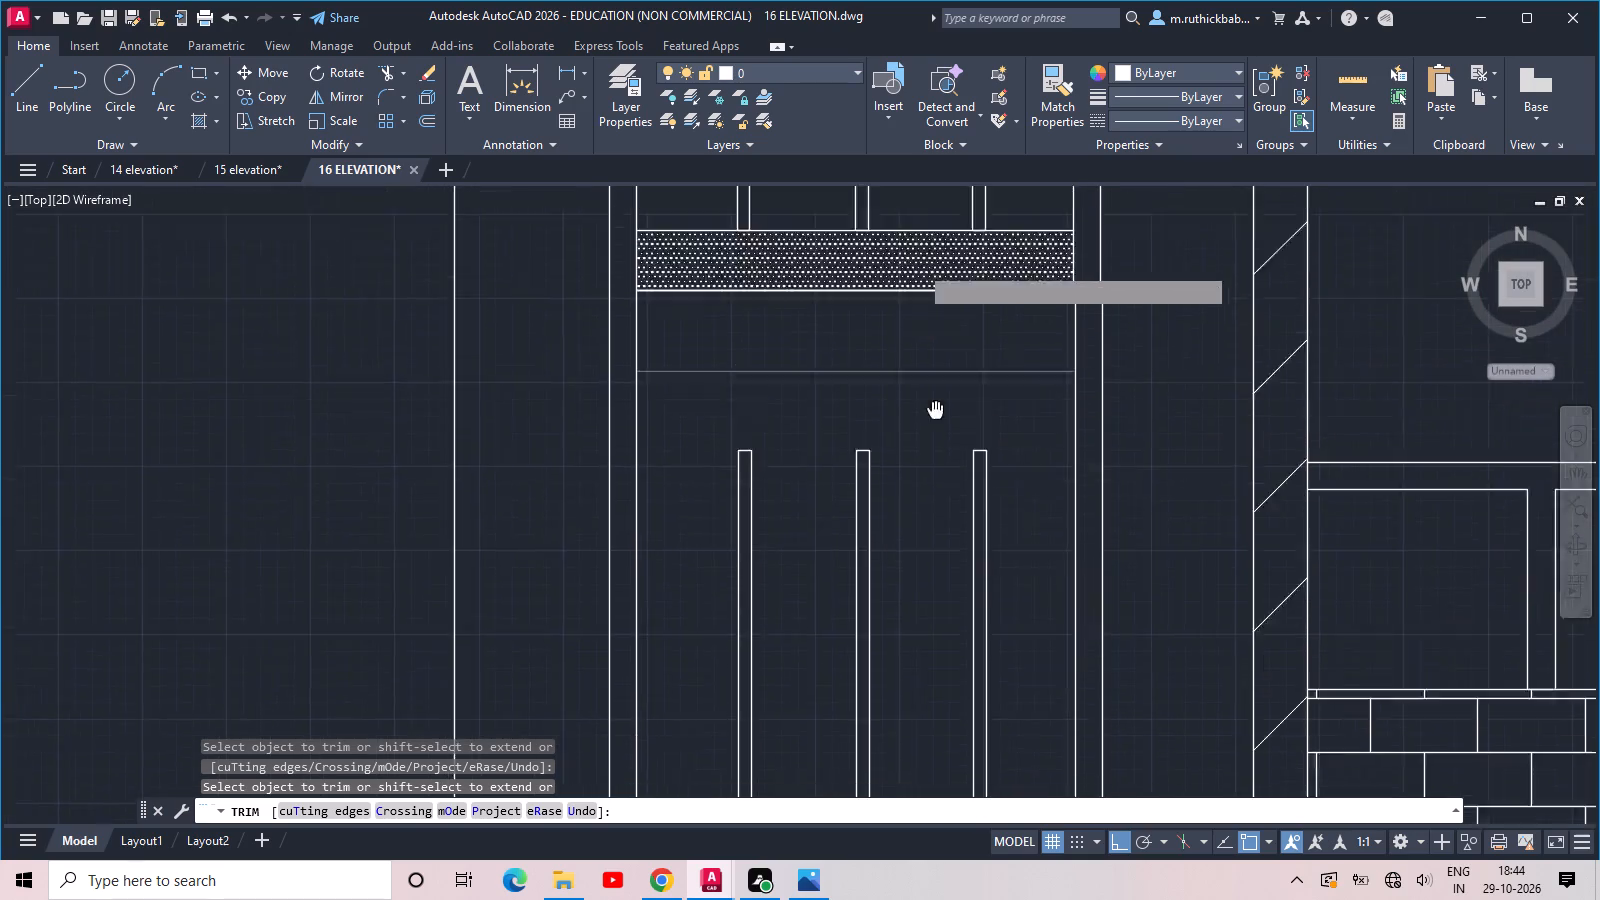
pyautogui.moveTo(938, 425); pyautogui.dragTo(955, 464, button='middle')
pyautogui.scroll(-1, 996, 486)
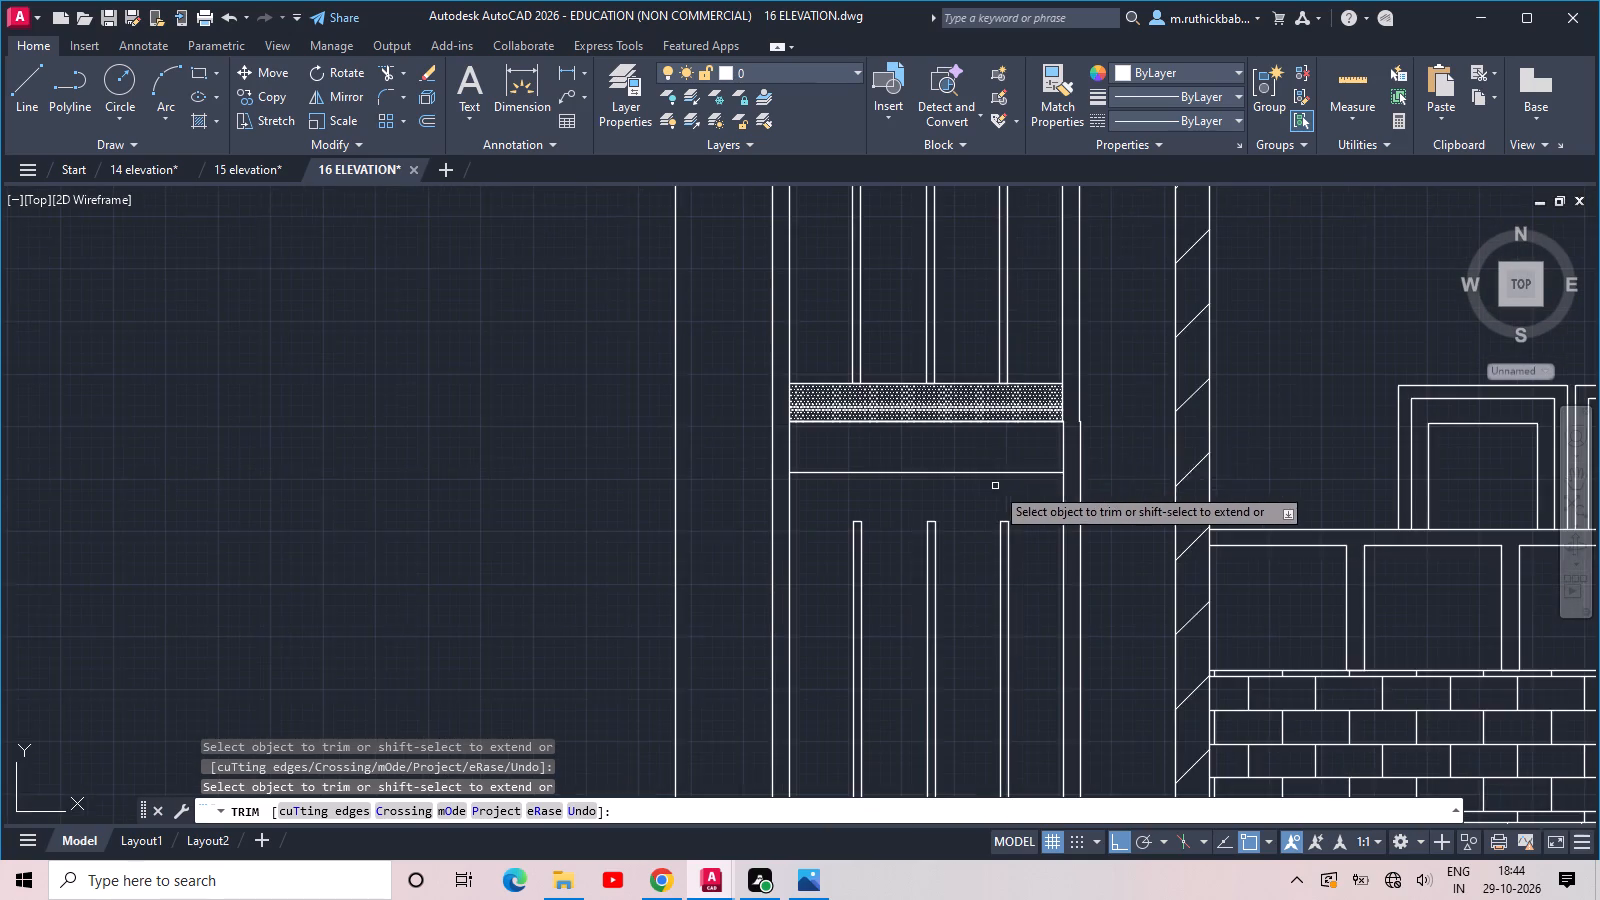
pyautogui.moveTo(961, 427); pyautogui.dragTo(953, 711, button='middle')
pyautogui.scroll(2, 969, 184)
pyautogui.scroll(2, 984, 320)
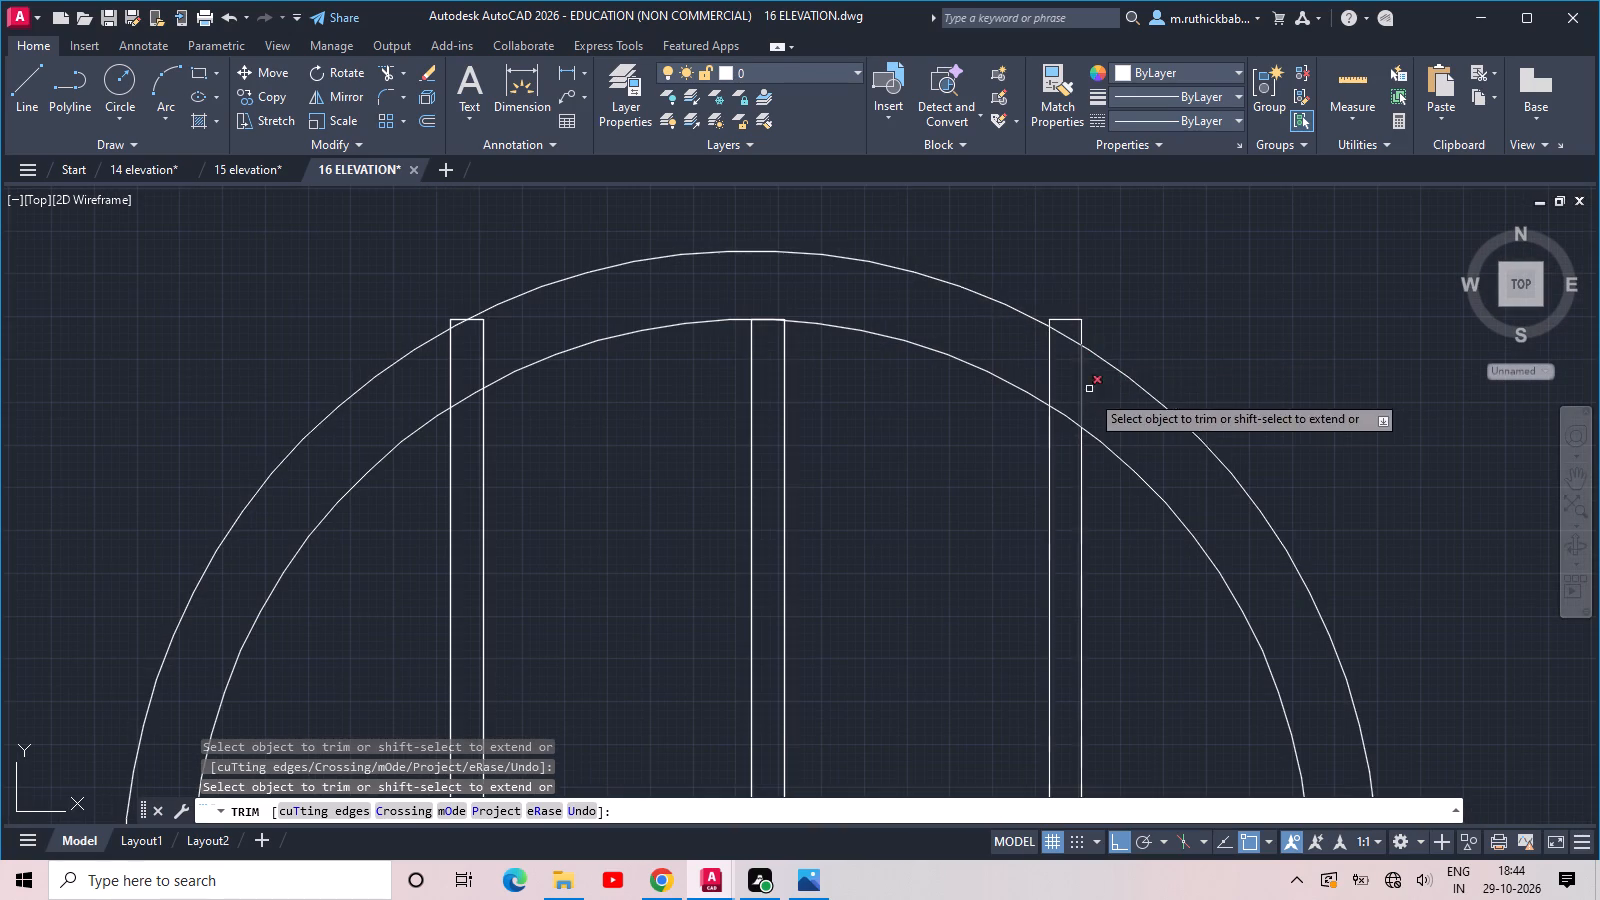
pyautogui.click(1097, 408)
pyautogui.click(1018, 351)
pyautogui.moveTo(1092, 338); pyautogui.dragTo(1080, 332)
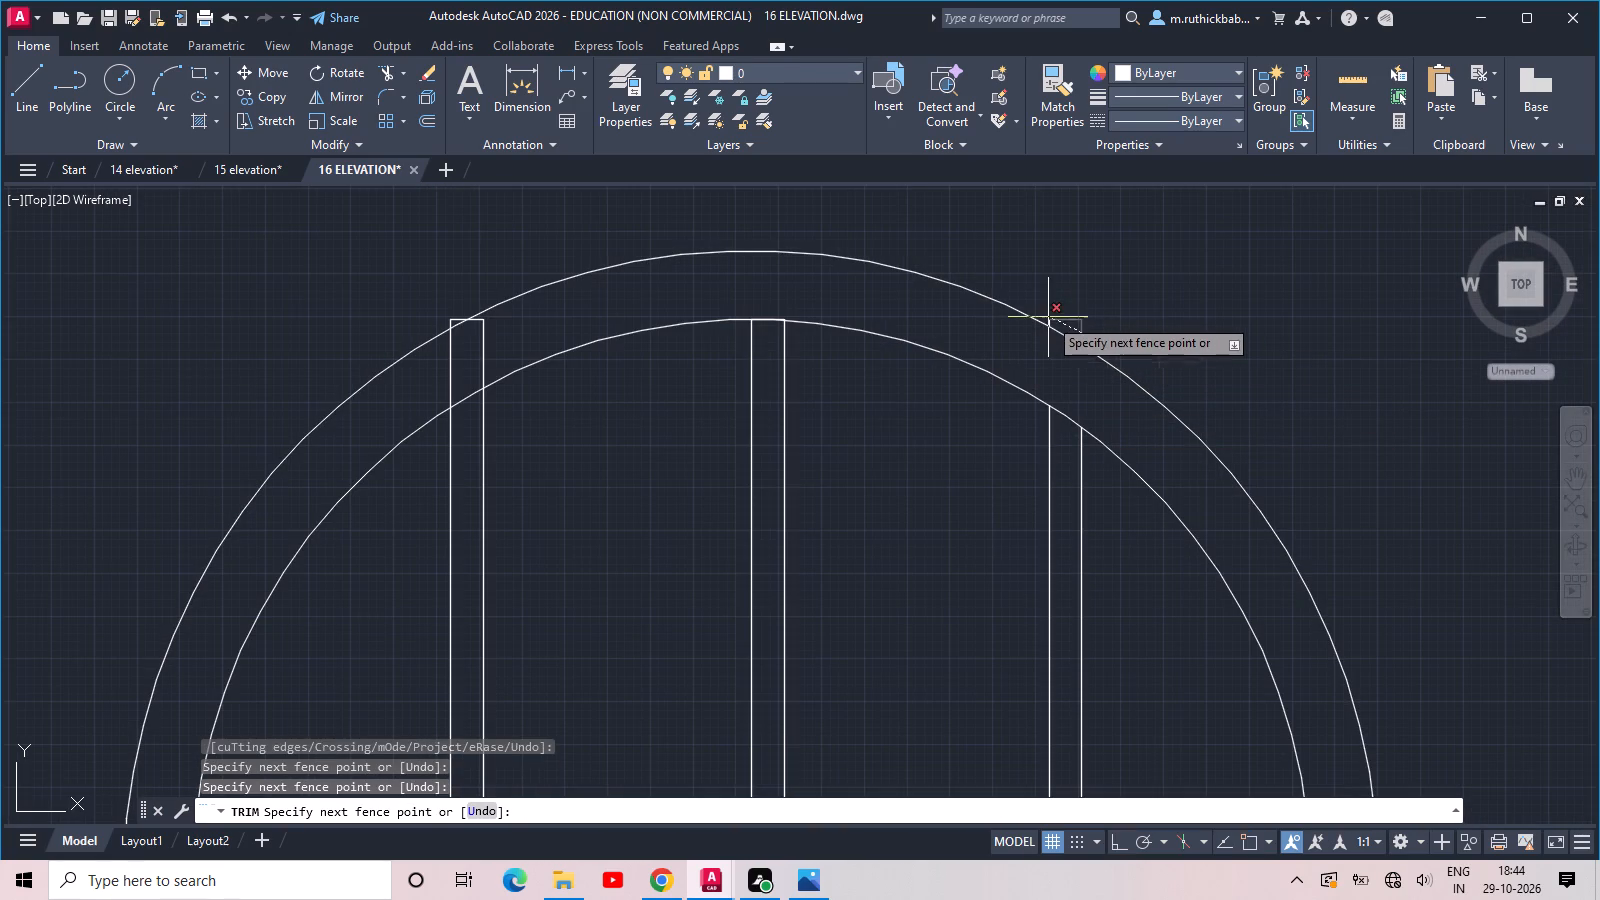
pyautogui.click(1048, 320)
pyautogui.click(1060, 320)
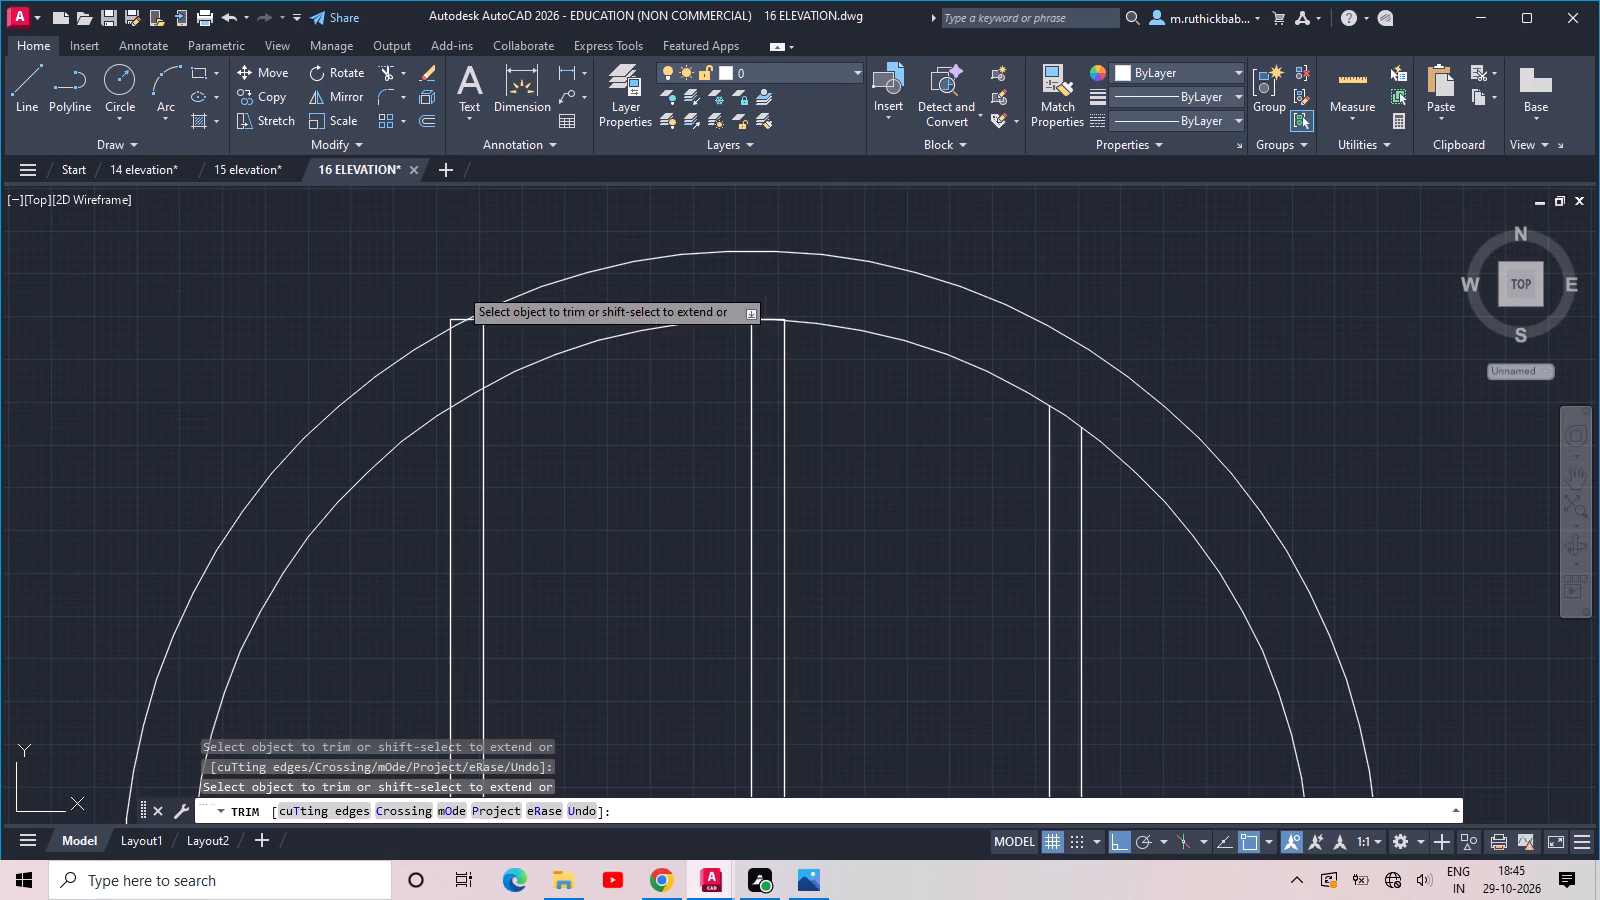
pyautogui.click(510, 332)
pyautogui.click(443, 398)
pyautogui.scroll(4, 446, 341)
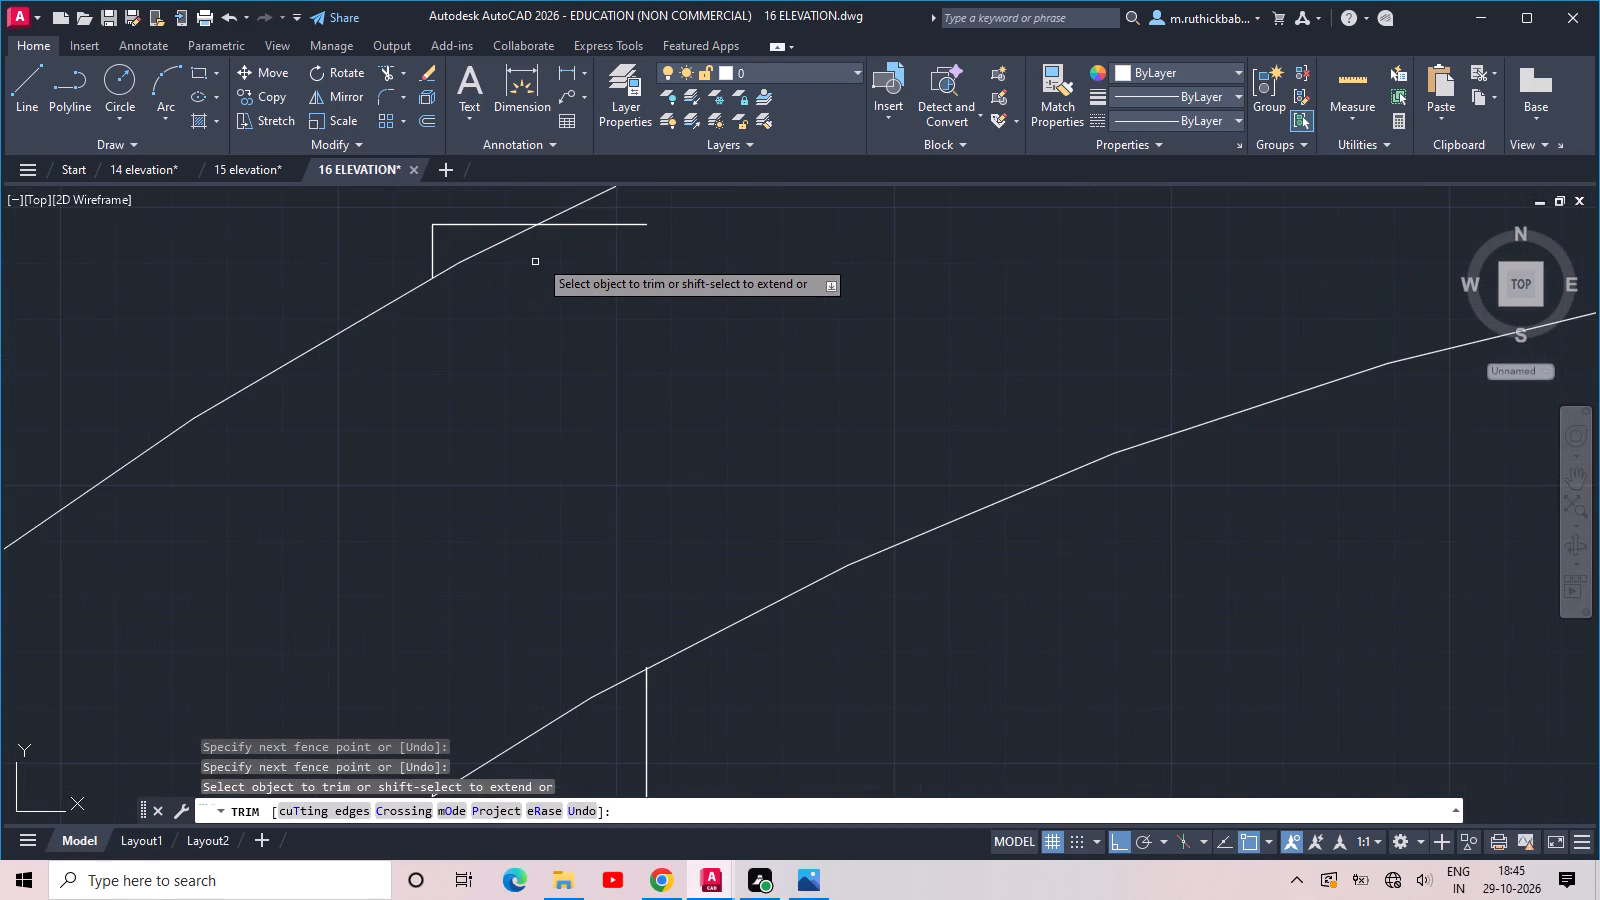
pyautogui.click(569, 224)
pyautogui.moveTo(493, 205); pyautogui.dragTo(479, 217)
pyautogui.click(391, 276)
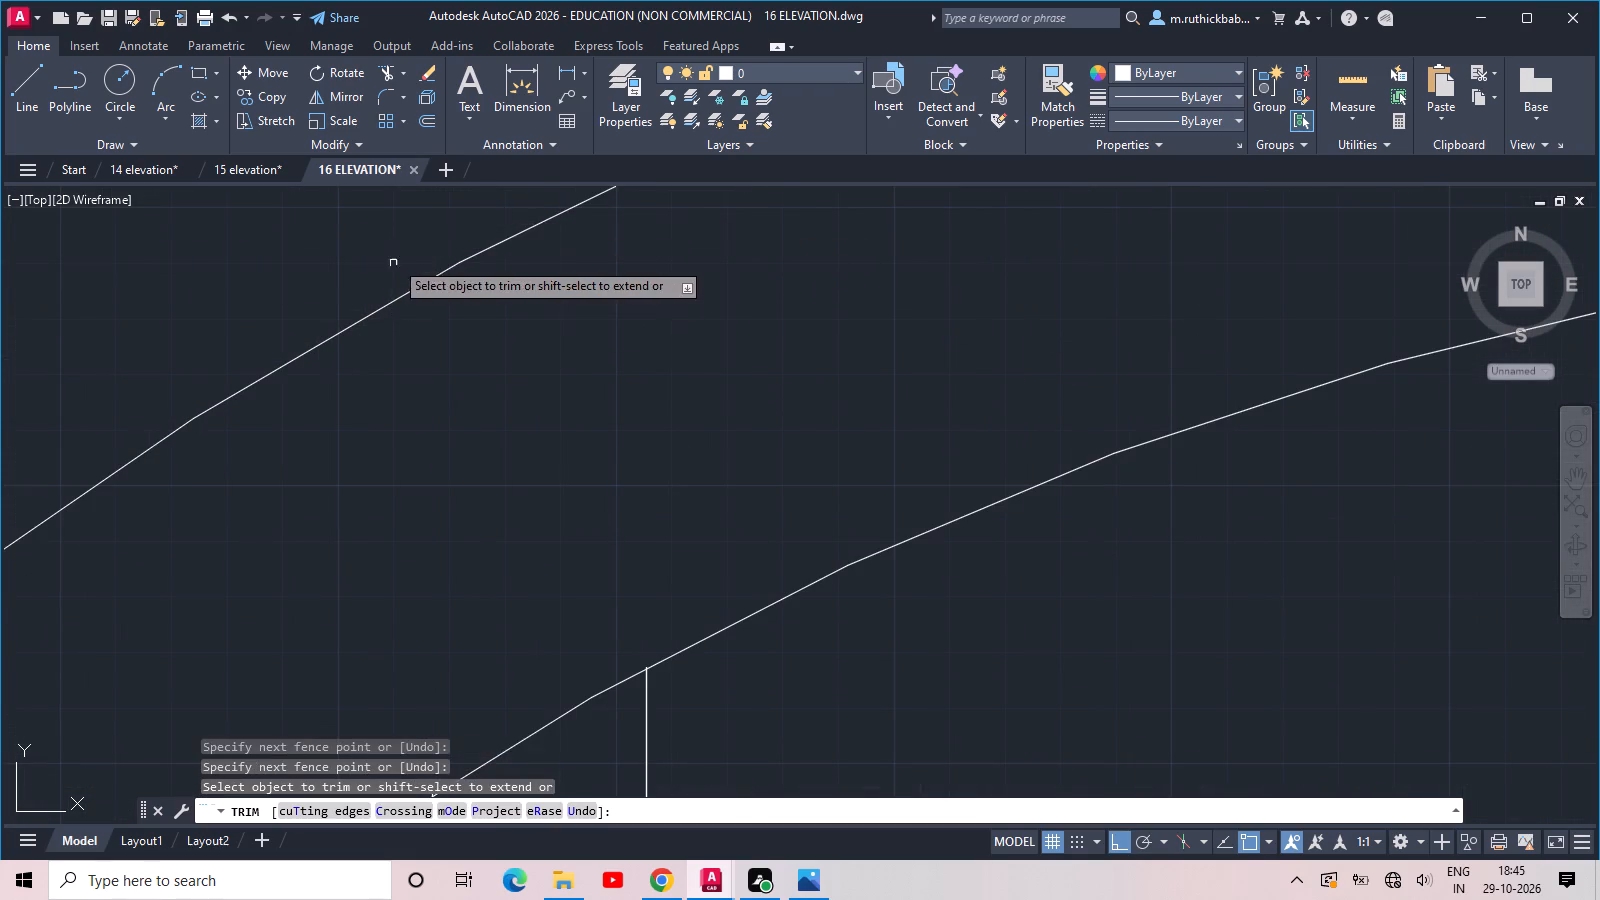
pyautogui.scroll(-6, 396, 247)
pyautogui.scroll(-3, 615, 381)
pyautogui.scroll(2, 666, 434)
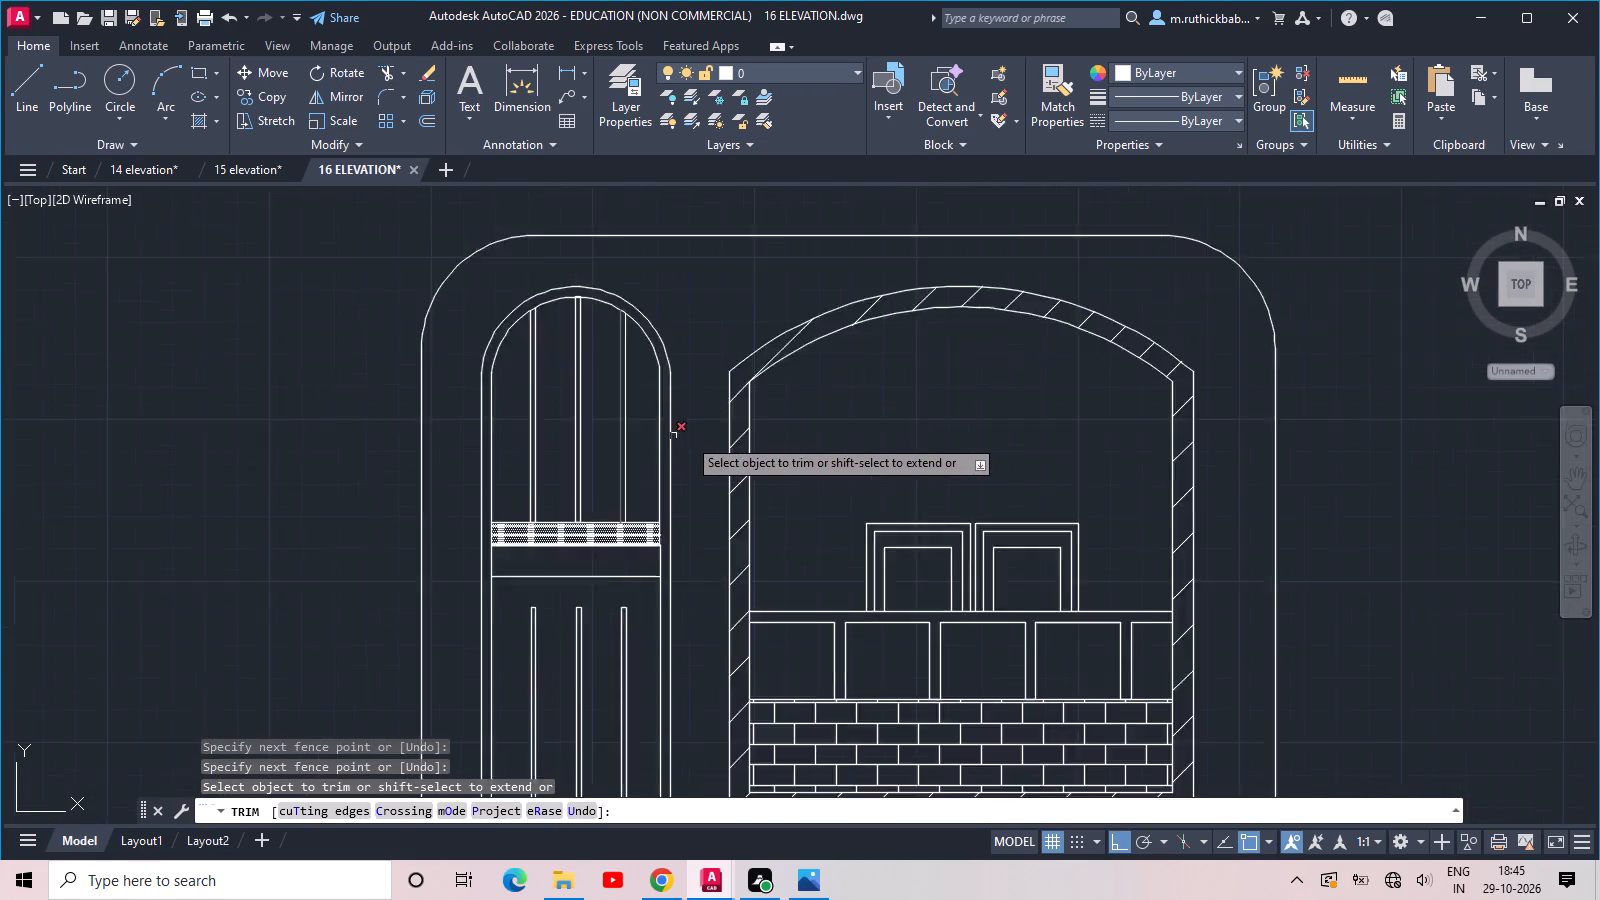
pyautogui.press('Escape')
# Stretch the top end of the right inner frame line to the upper hatched band's lower right corner.
pyautogui.scroll(3, 668, 487)
pyautogui.moveTo(672, 571); pyautogui.dragTo(753, 257, button='middle')
pyautogui.scroll(1, 633, 781)
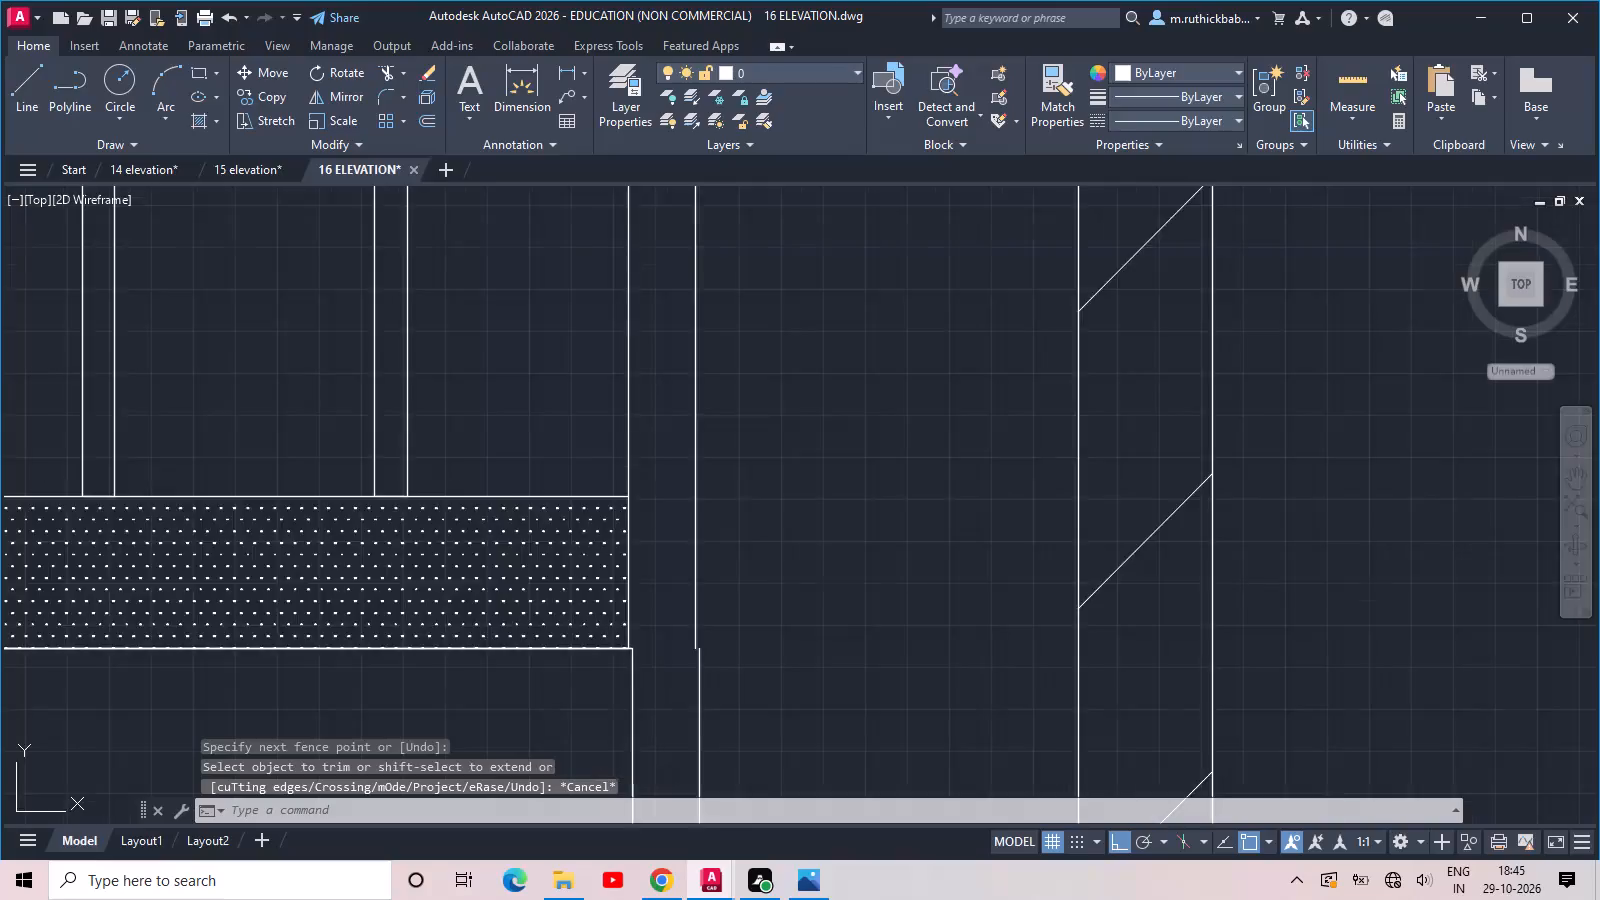
pyautogui.moveTo(633, 781); pyautogui.dragTo(694, 631, button='middle')
pyautogui.scroll(1, 679, 487)
pyautogui.moveTo(703, 422); pyautogui.dragTo(682, 450)
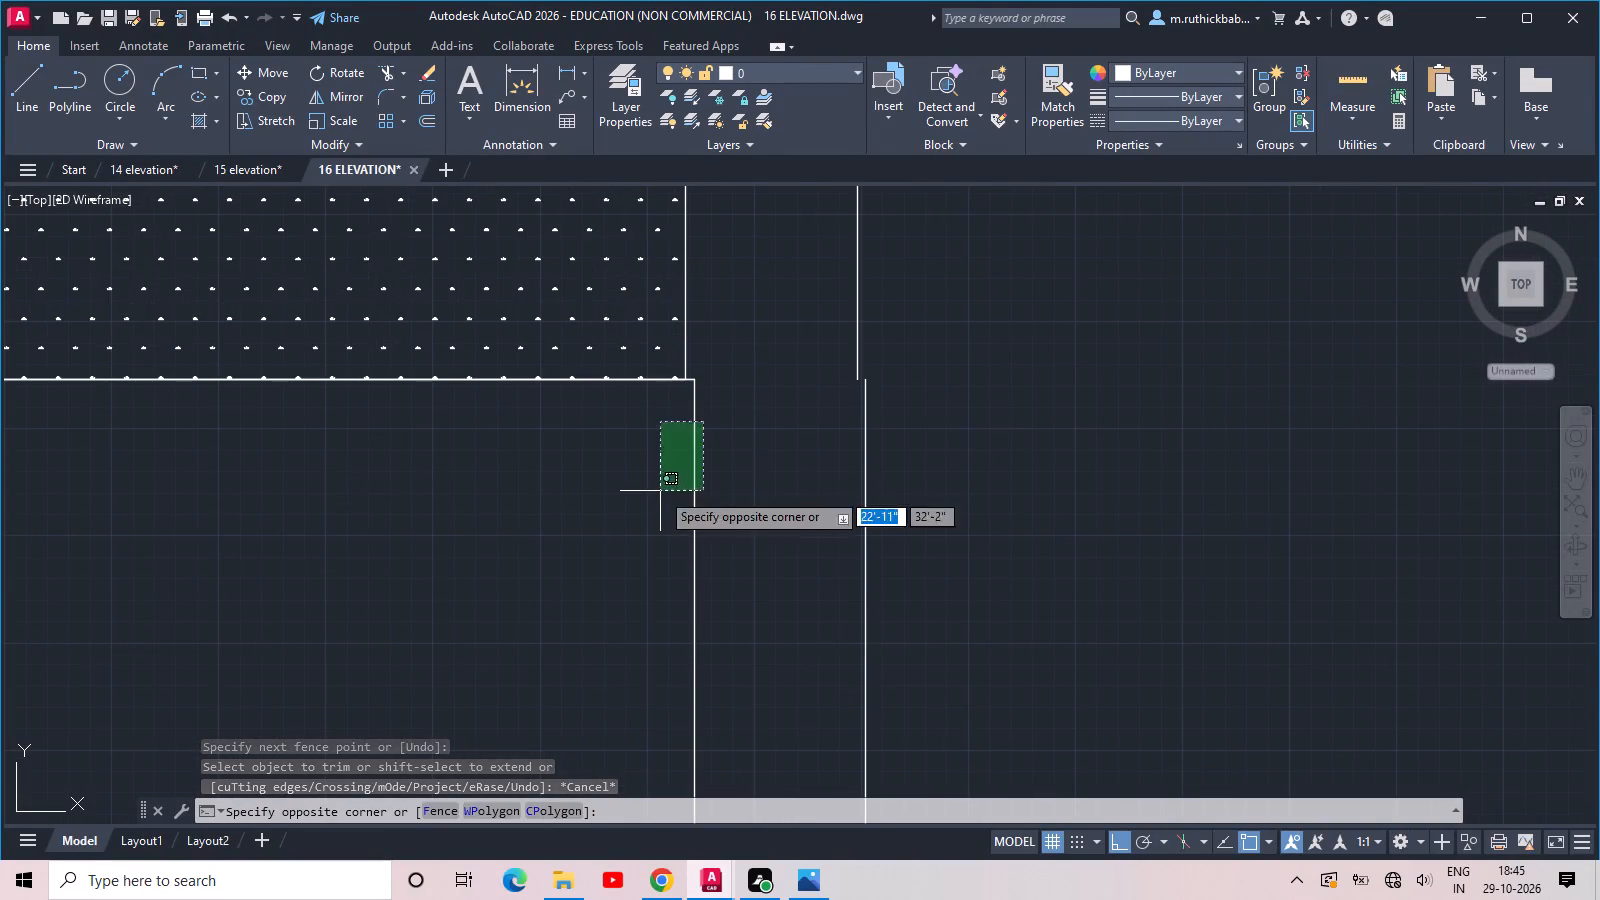
pyautogui.click(660, 491)
pyautogui.click(694, 381)
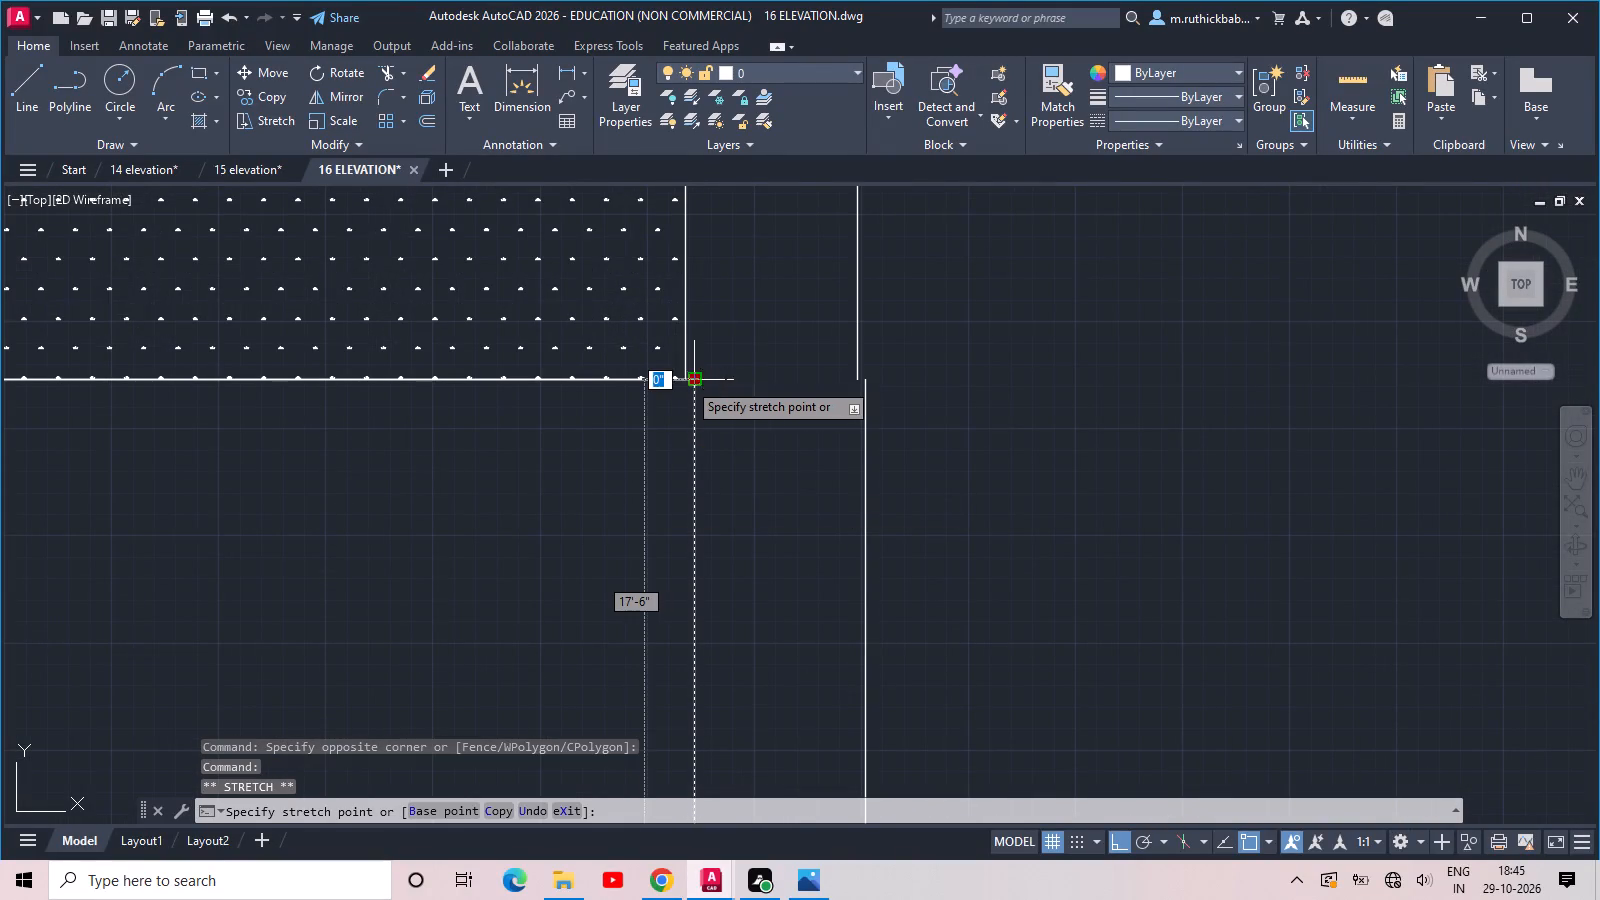
pyautogui.click(682, 379)
# Stretch the top end of the right outer frame line's lower segment to meet the end of the segment above.
pyautogui.click(883, 405)
pyautogui.click(791, 445)
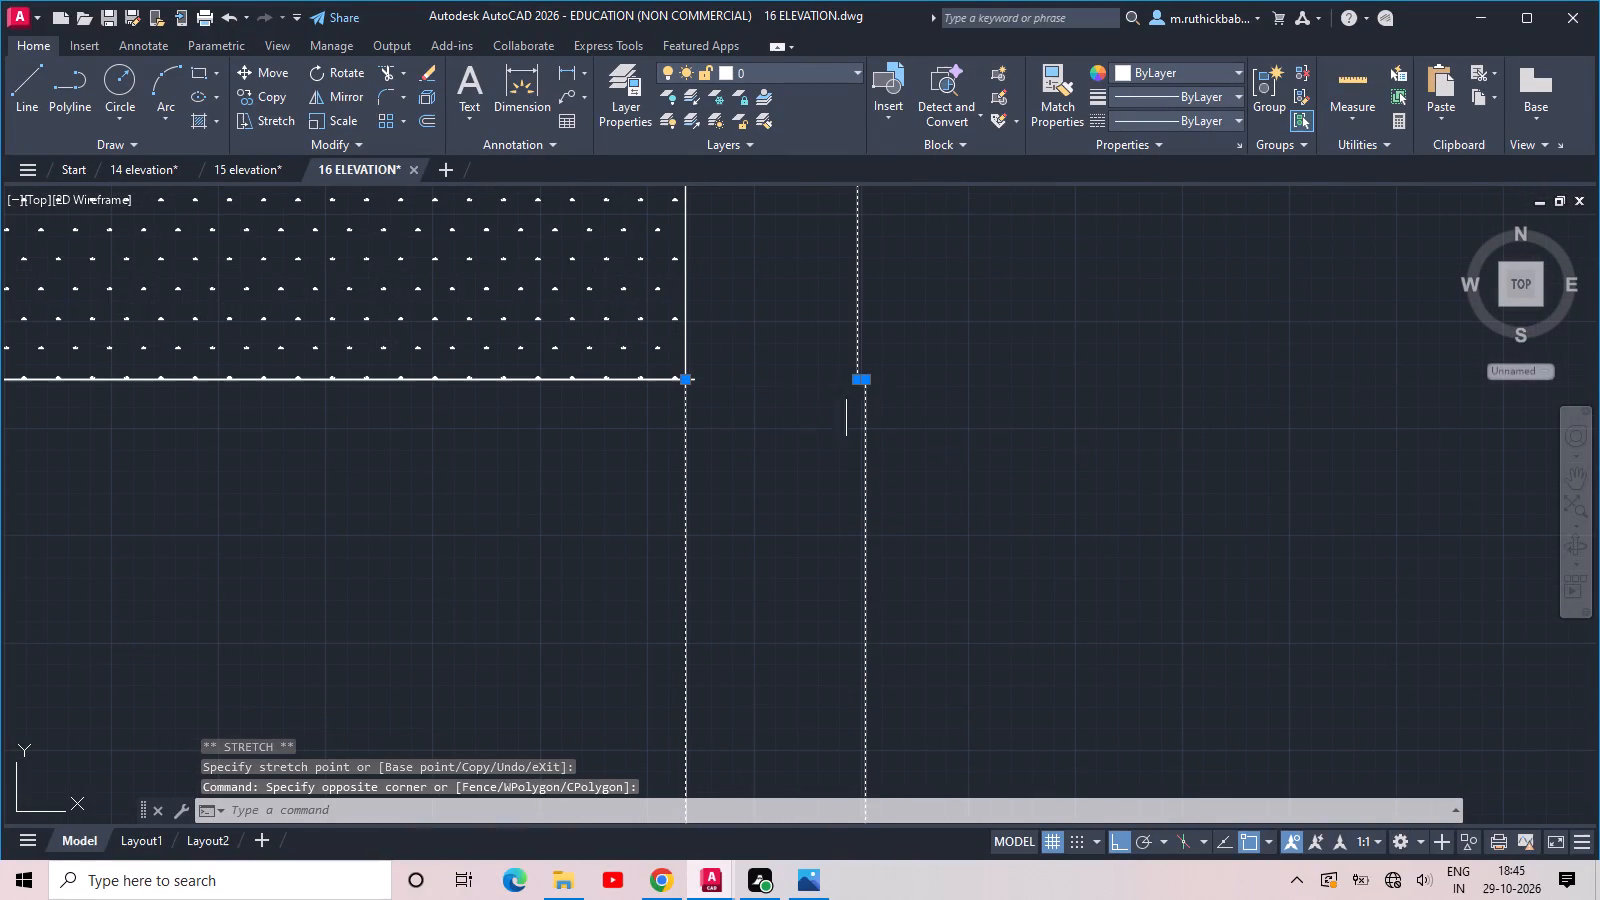
pyautogui.click(868, 376)
pyautogui.click(860, 375)
pyautogui.scroll(-3, 860, 375)
pyautogui.press('Escape')
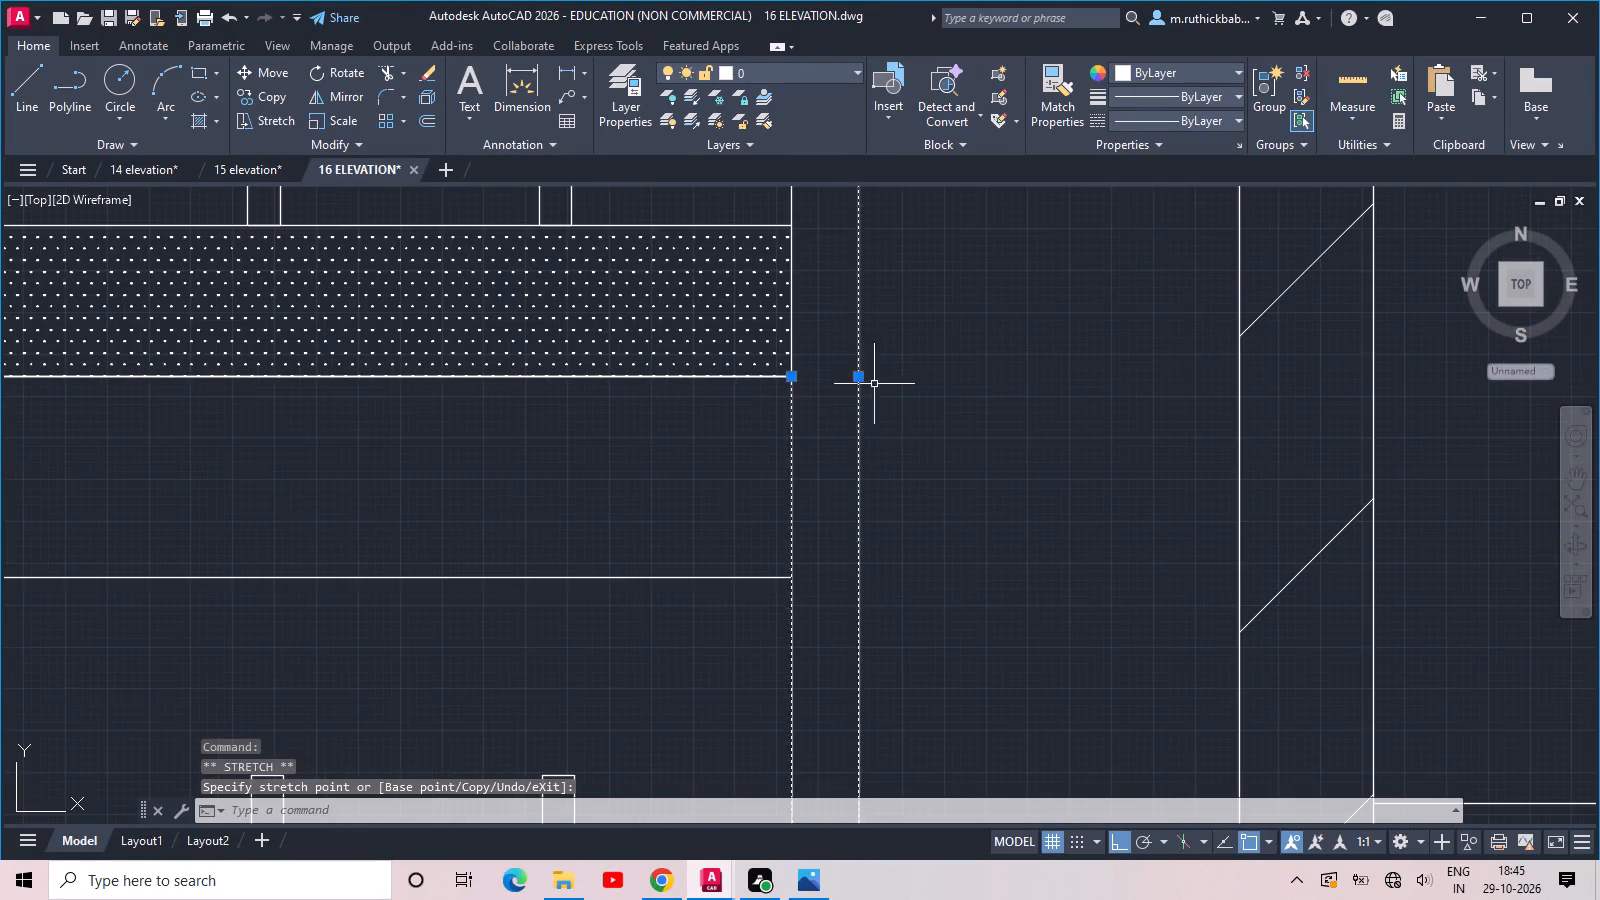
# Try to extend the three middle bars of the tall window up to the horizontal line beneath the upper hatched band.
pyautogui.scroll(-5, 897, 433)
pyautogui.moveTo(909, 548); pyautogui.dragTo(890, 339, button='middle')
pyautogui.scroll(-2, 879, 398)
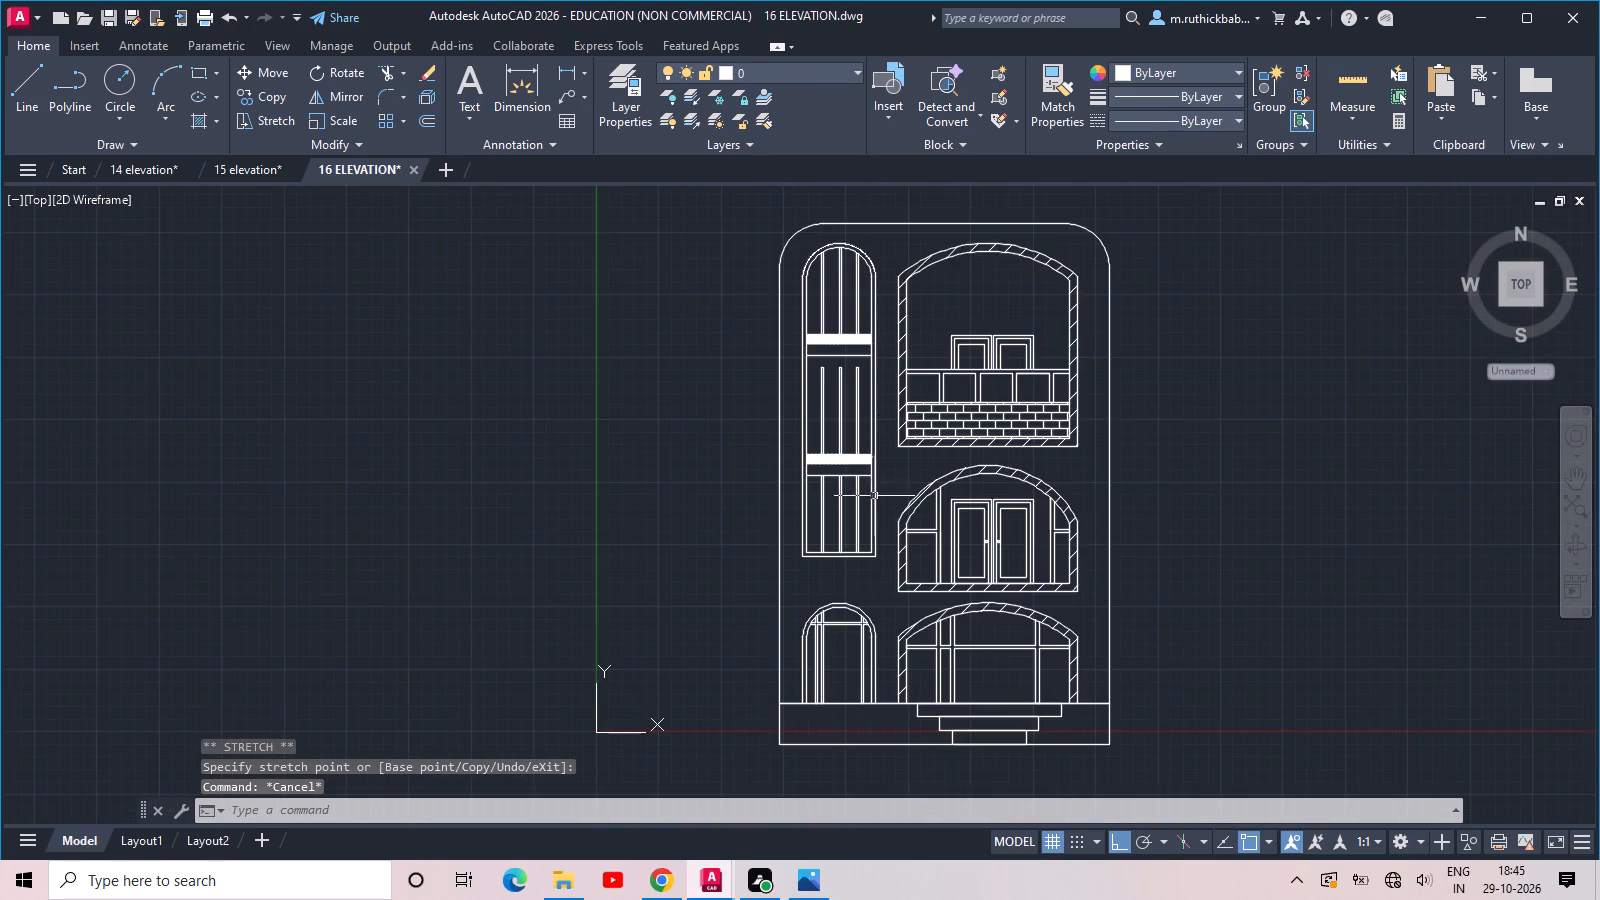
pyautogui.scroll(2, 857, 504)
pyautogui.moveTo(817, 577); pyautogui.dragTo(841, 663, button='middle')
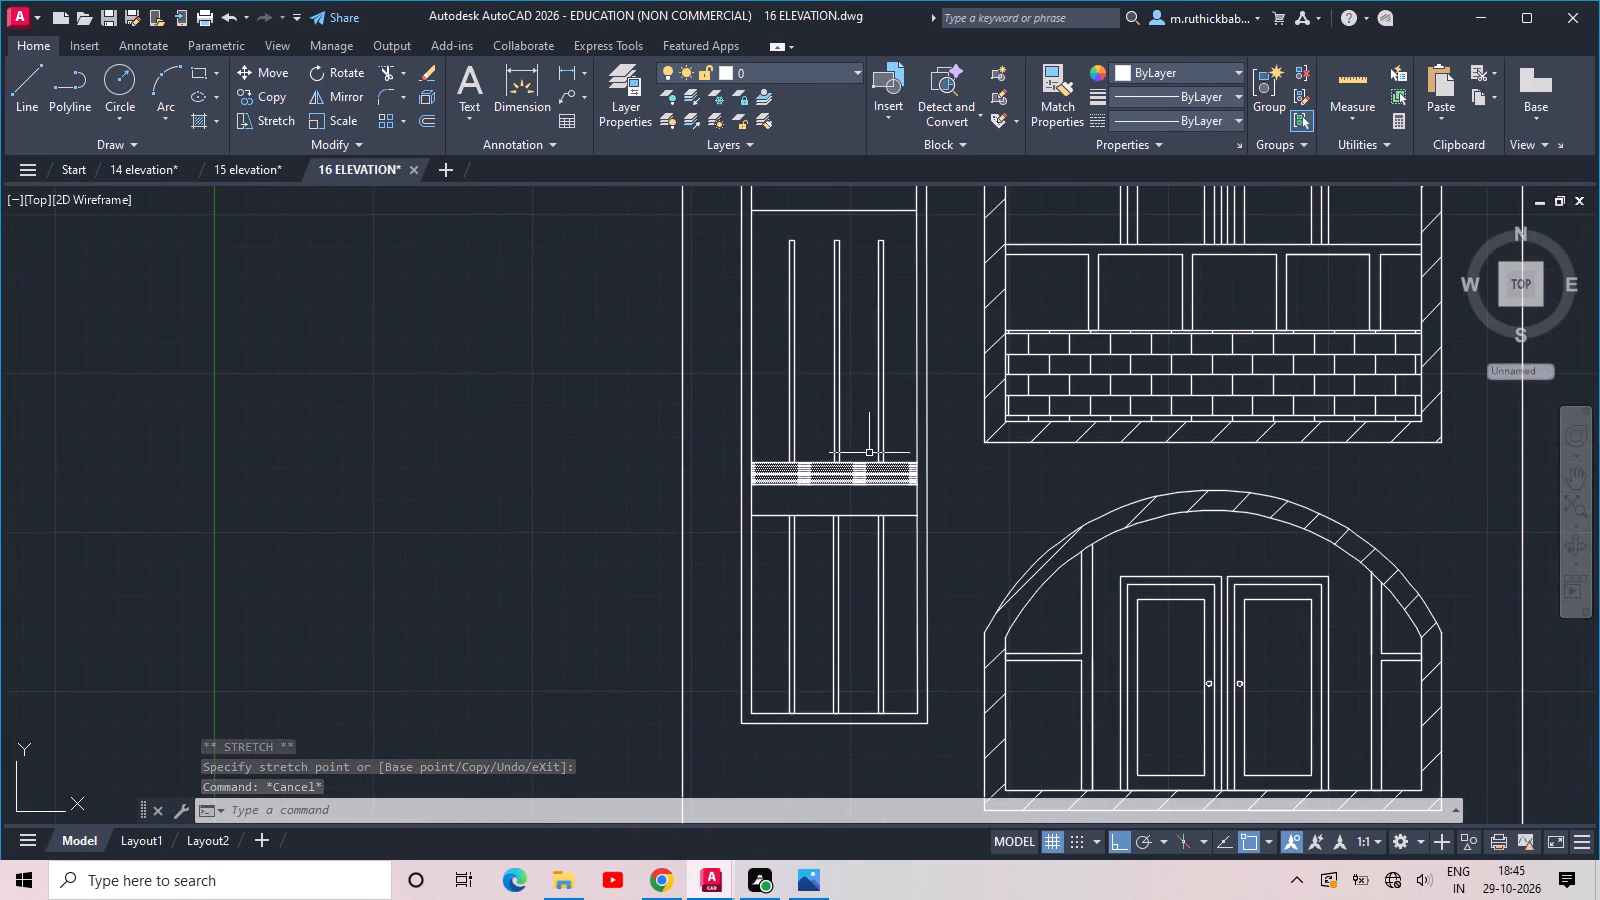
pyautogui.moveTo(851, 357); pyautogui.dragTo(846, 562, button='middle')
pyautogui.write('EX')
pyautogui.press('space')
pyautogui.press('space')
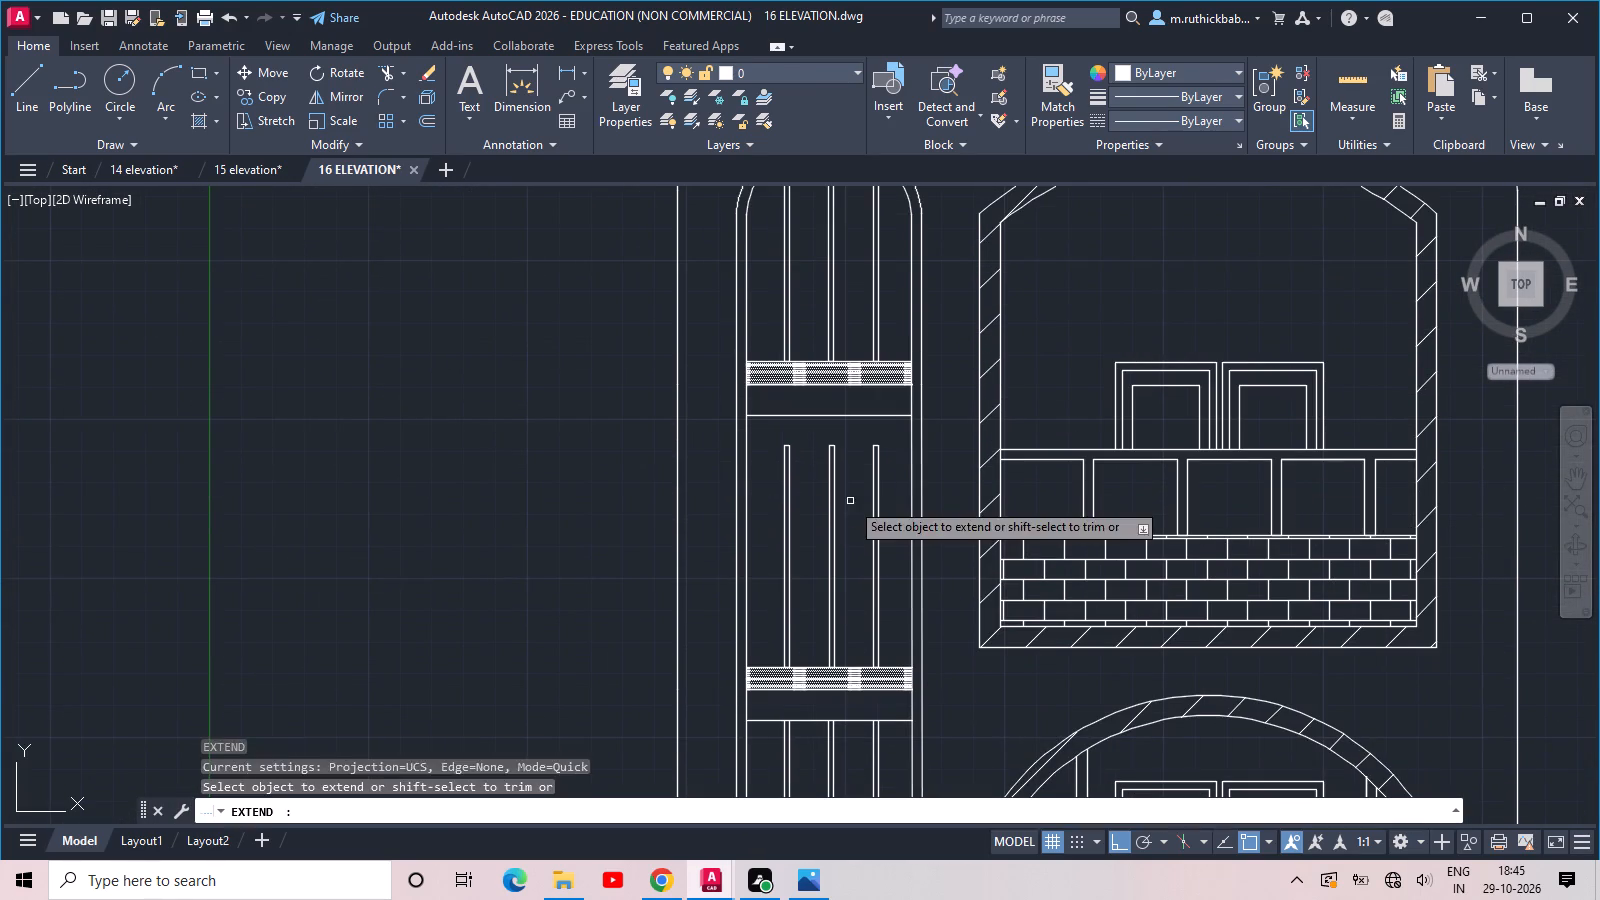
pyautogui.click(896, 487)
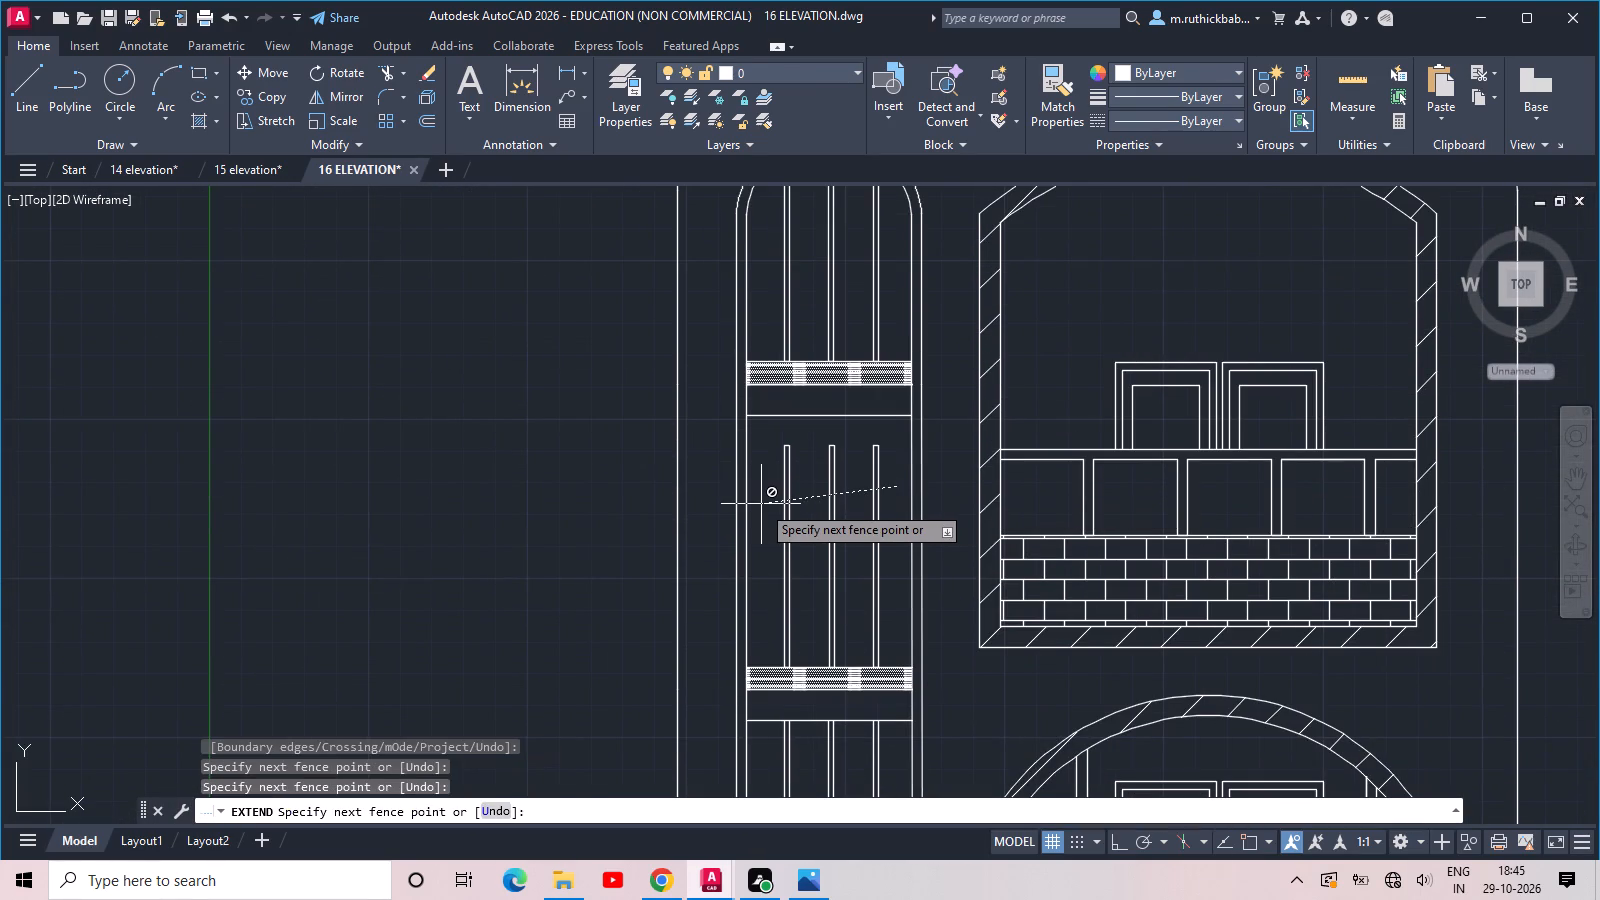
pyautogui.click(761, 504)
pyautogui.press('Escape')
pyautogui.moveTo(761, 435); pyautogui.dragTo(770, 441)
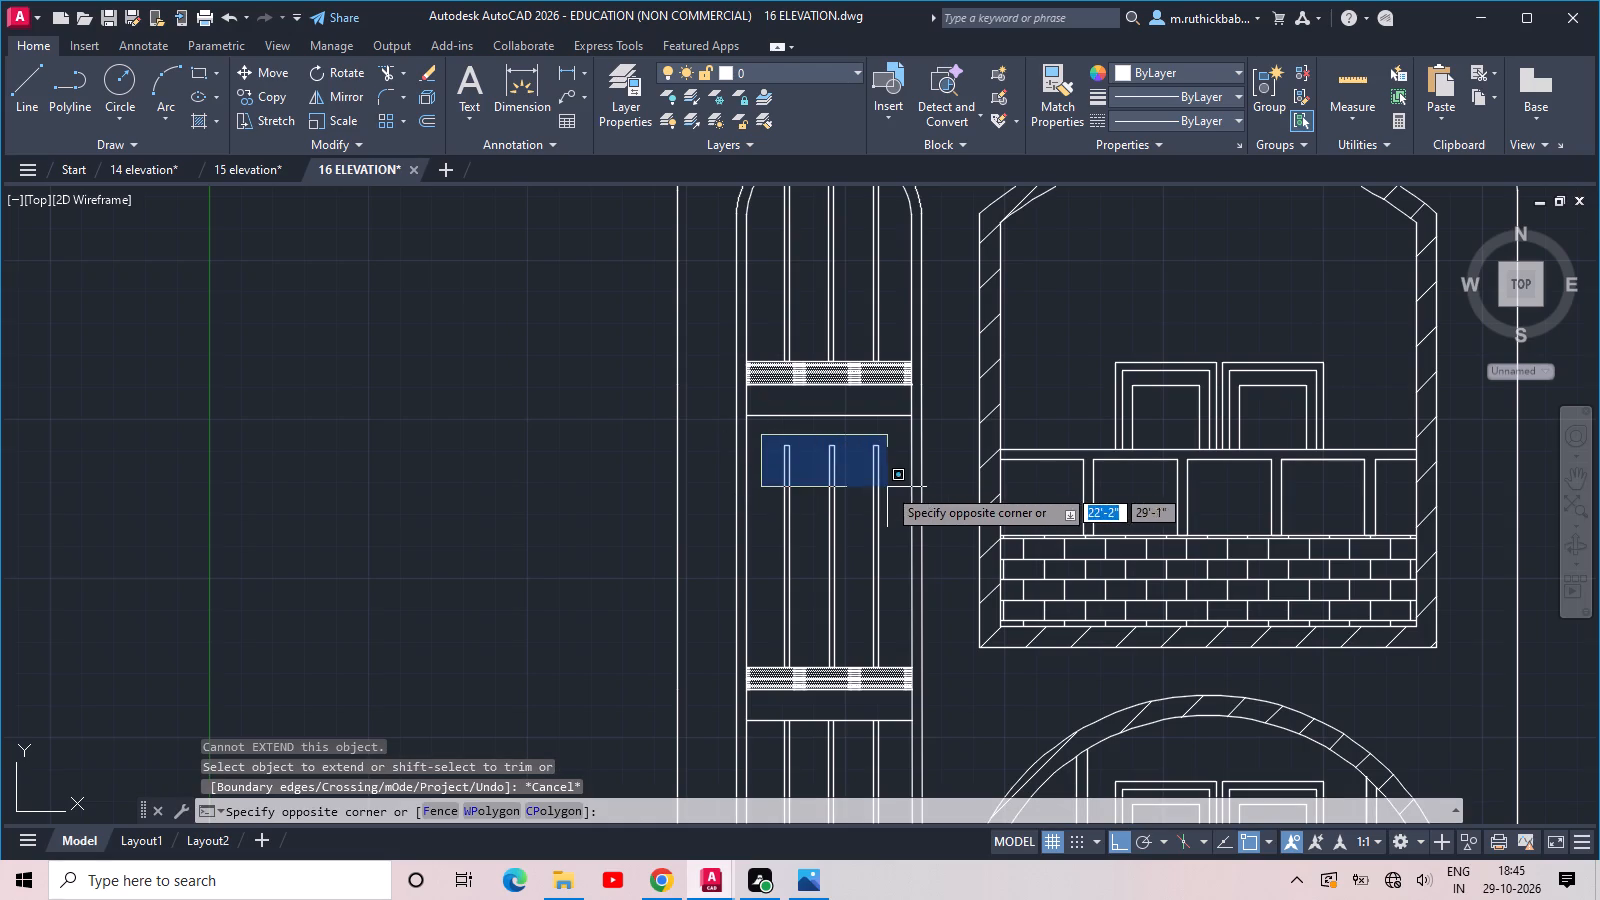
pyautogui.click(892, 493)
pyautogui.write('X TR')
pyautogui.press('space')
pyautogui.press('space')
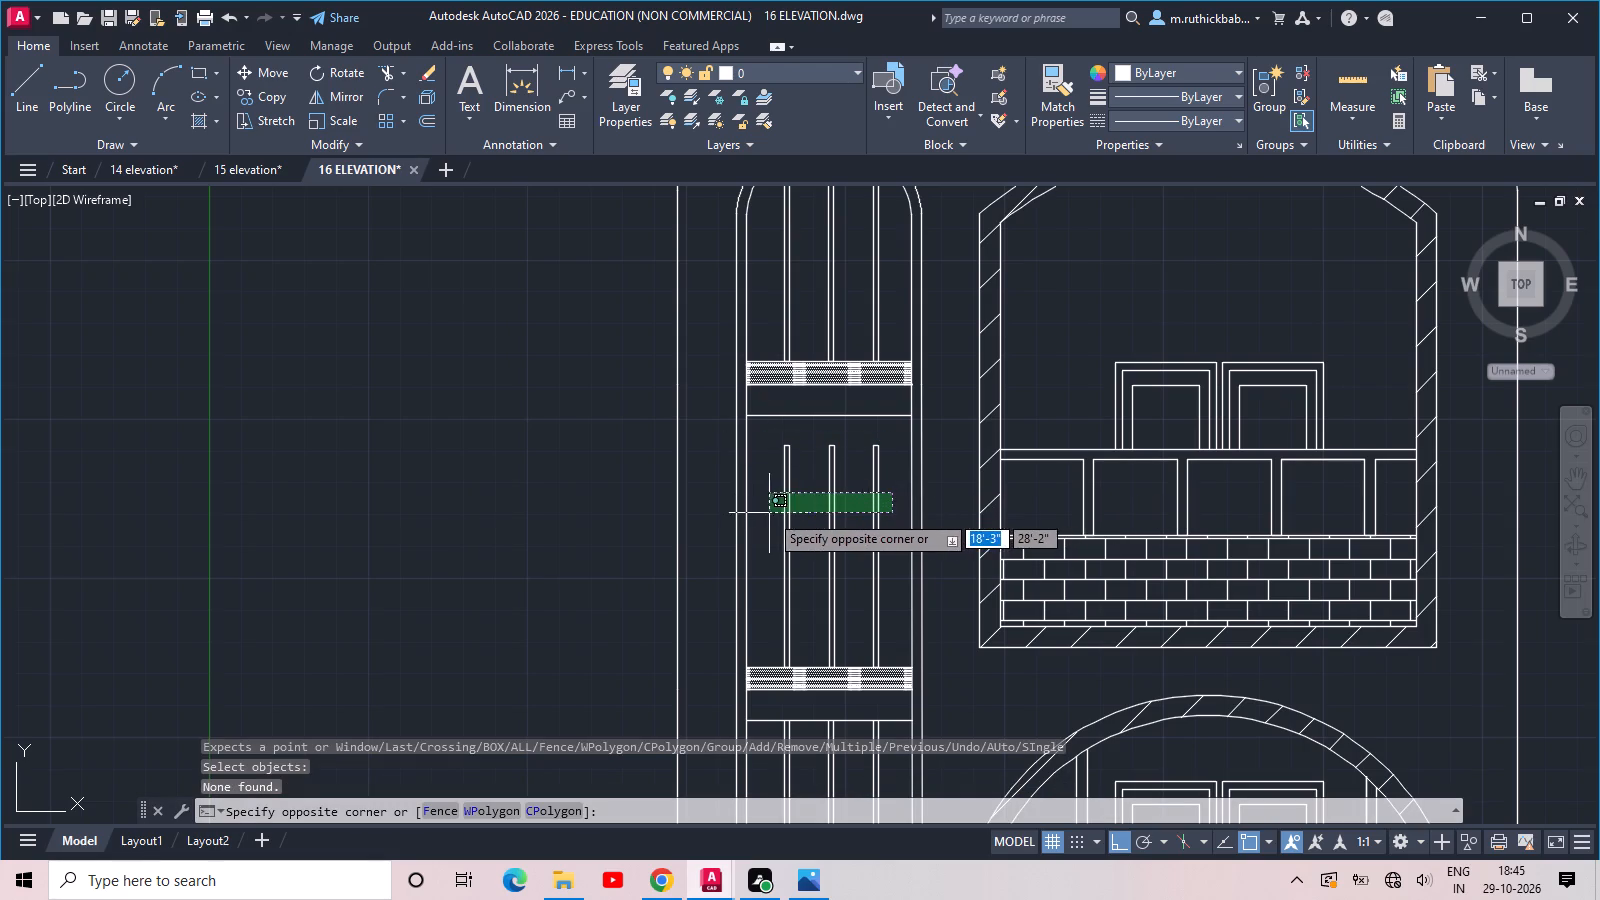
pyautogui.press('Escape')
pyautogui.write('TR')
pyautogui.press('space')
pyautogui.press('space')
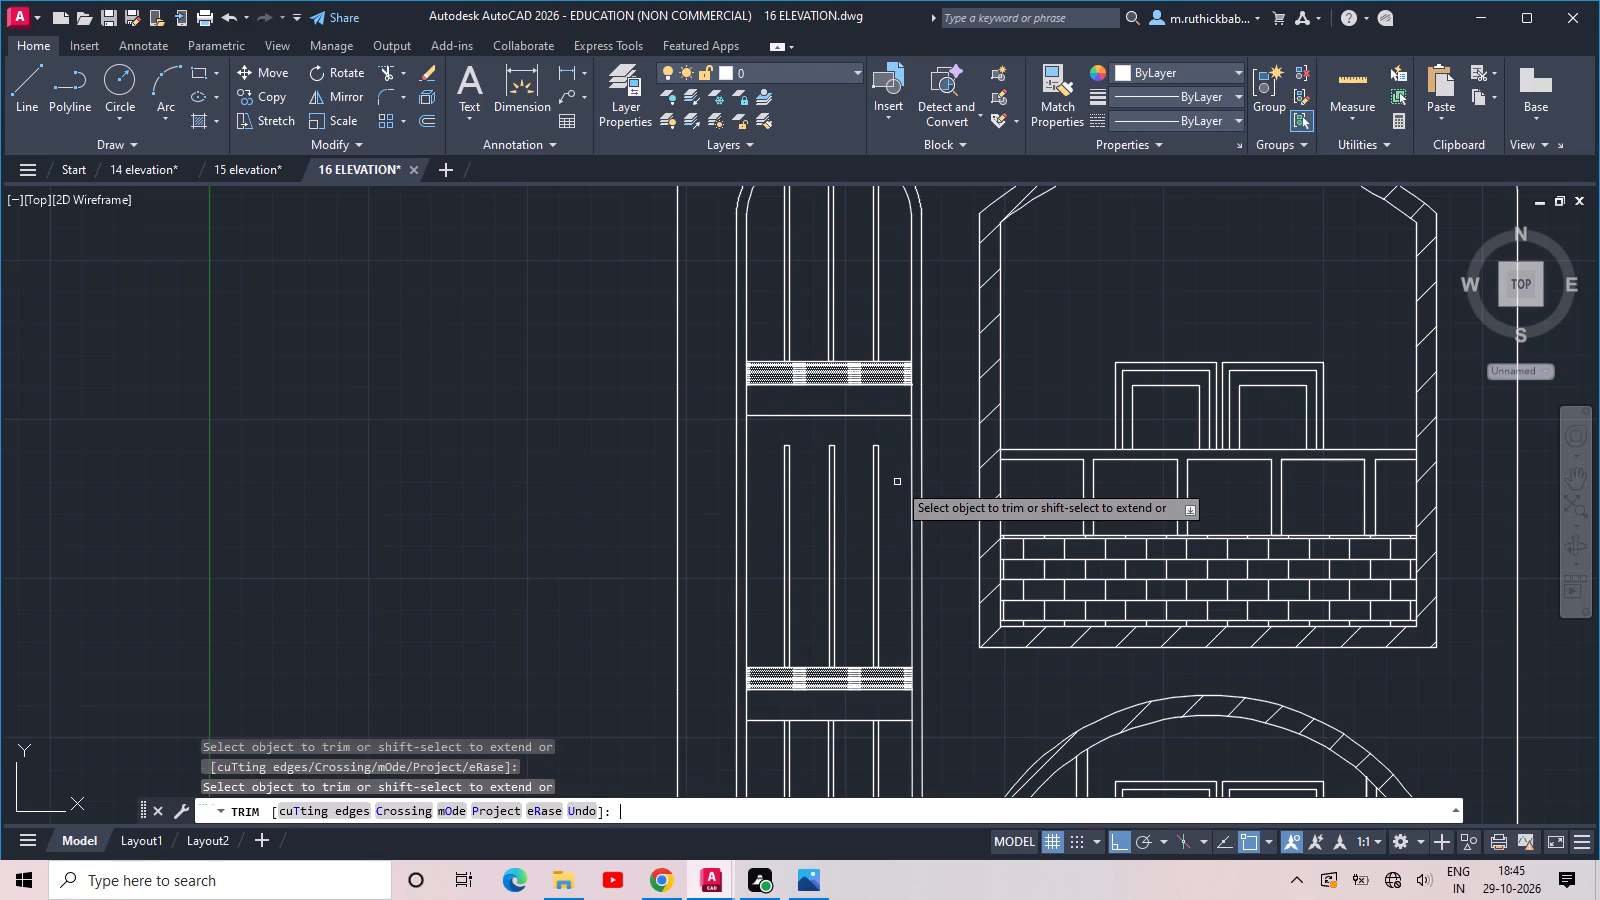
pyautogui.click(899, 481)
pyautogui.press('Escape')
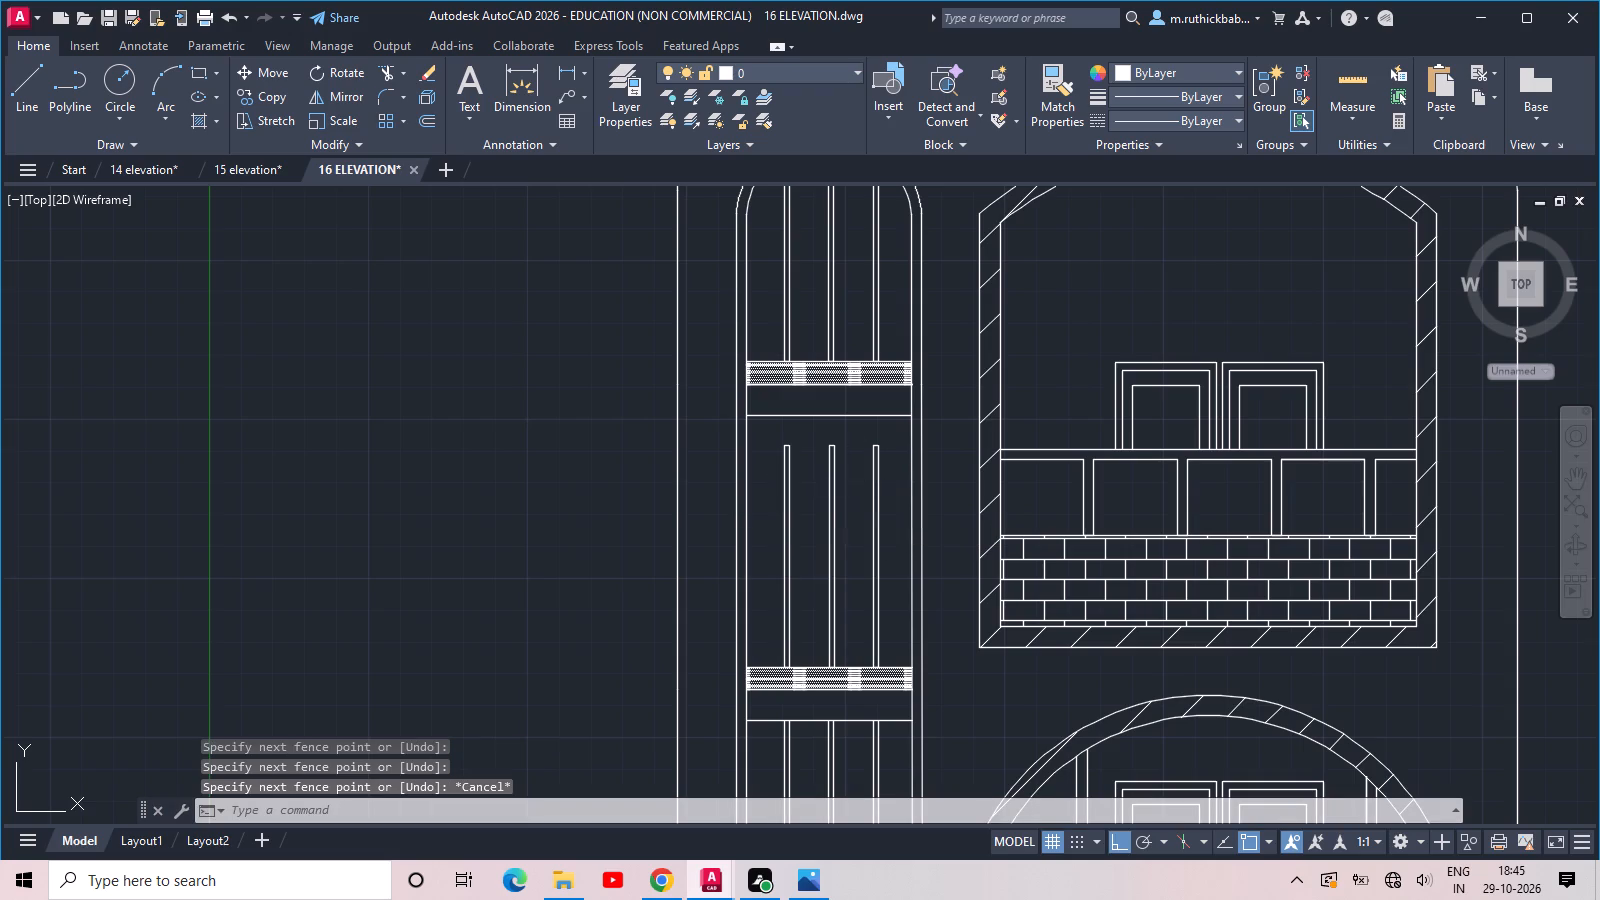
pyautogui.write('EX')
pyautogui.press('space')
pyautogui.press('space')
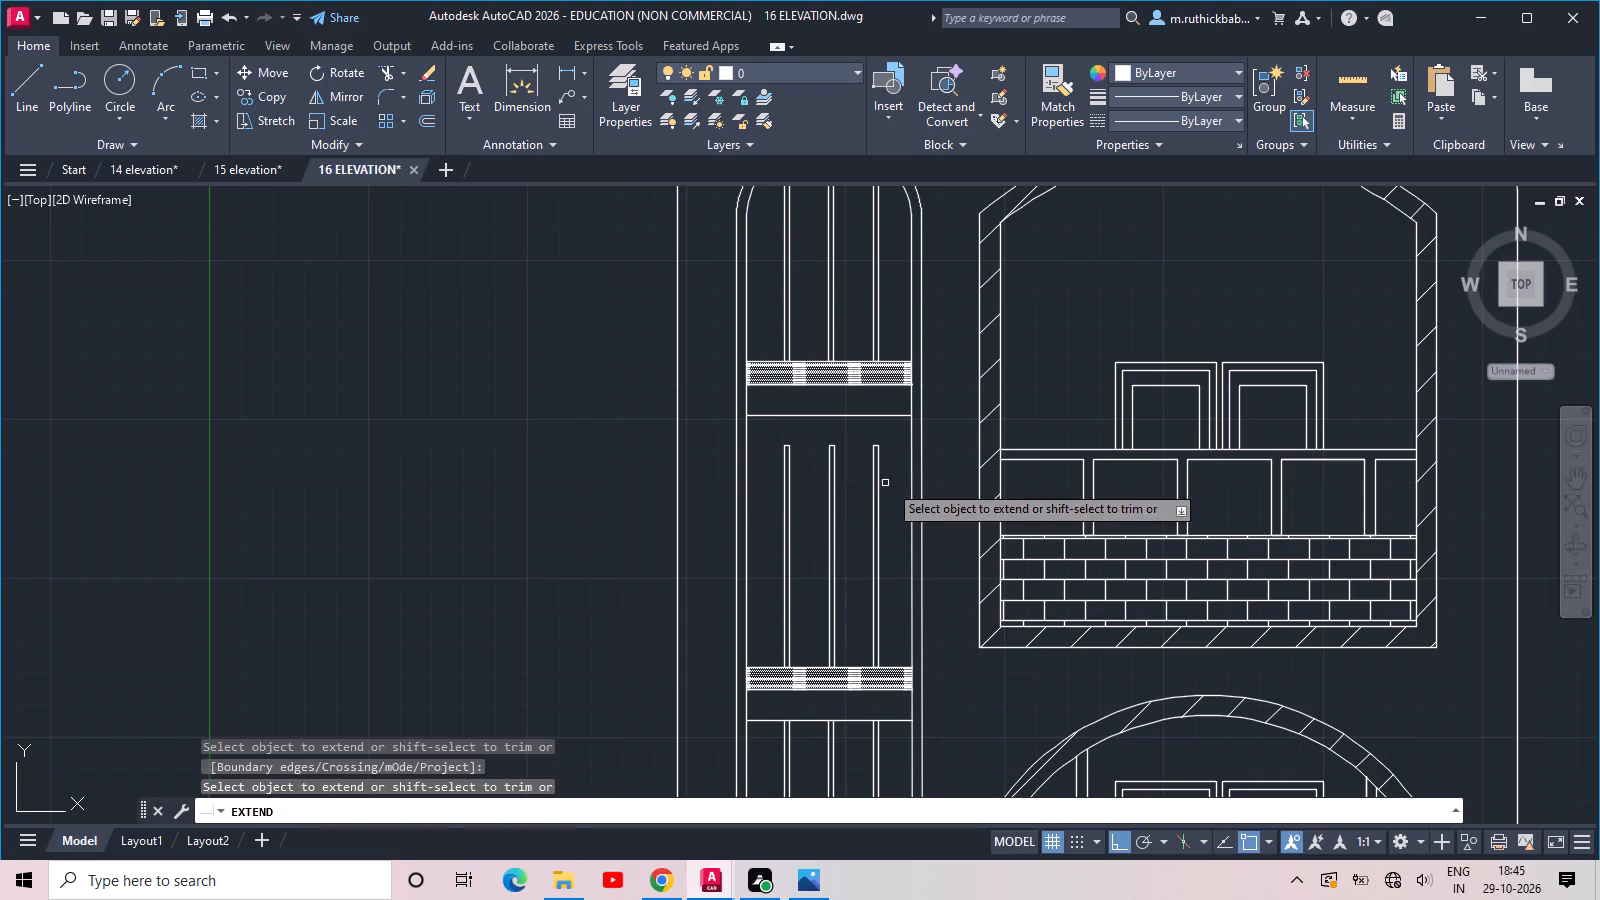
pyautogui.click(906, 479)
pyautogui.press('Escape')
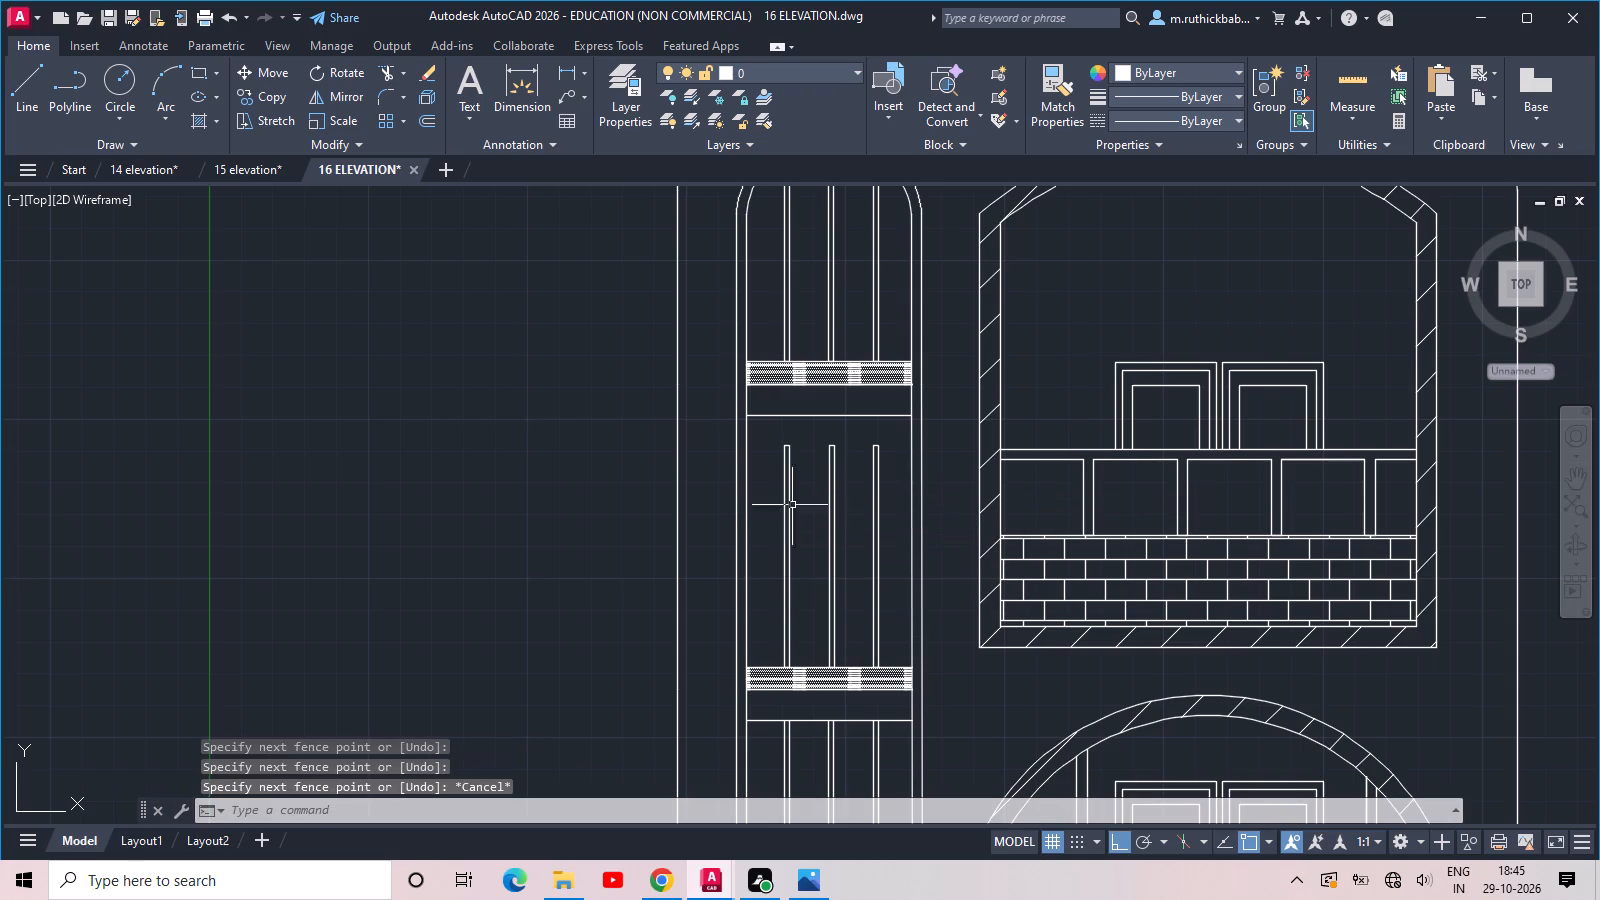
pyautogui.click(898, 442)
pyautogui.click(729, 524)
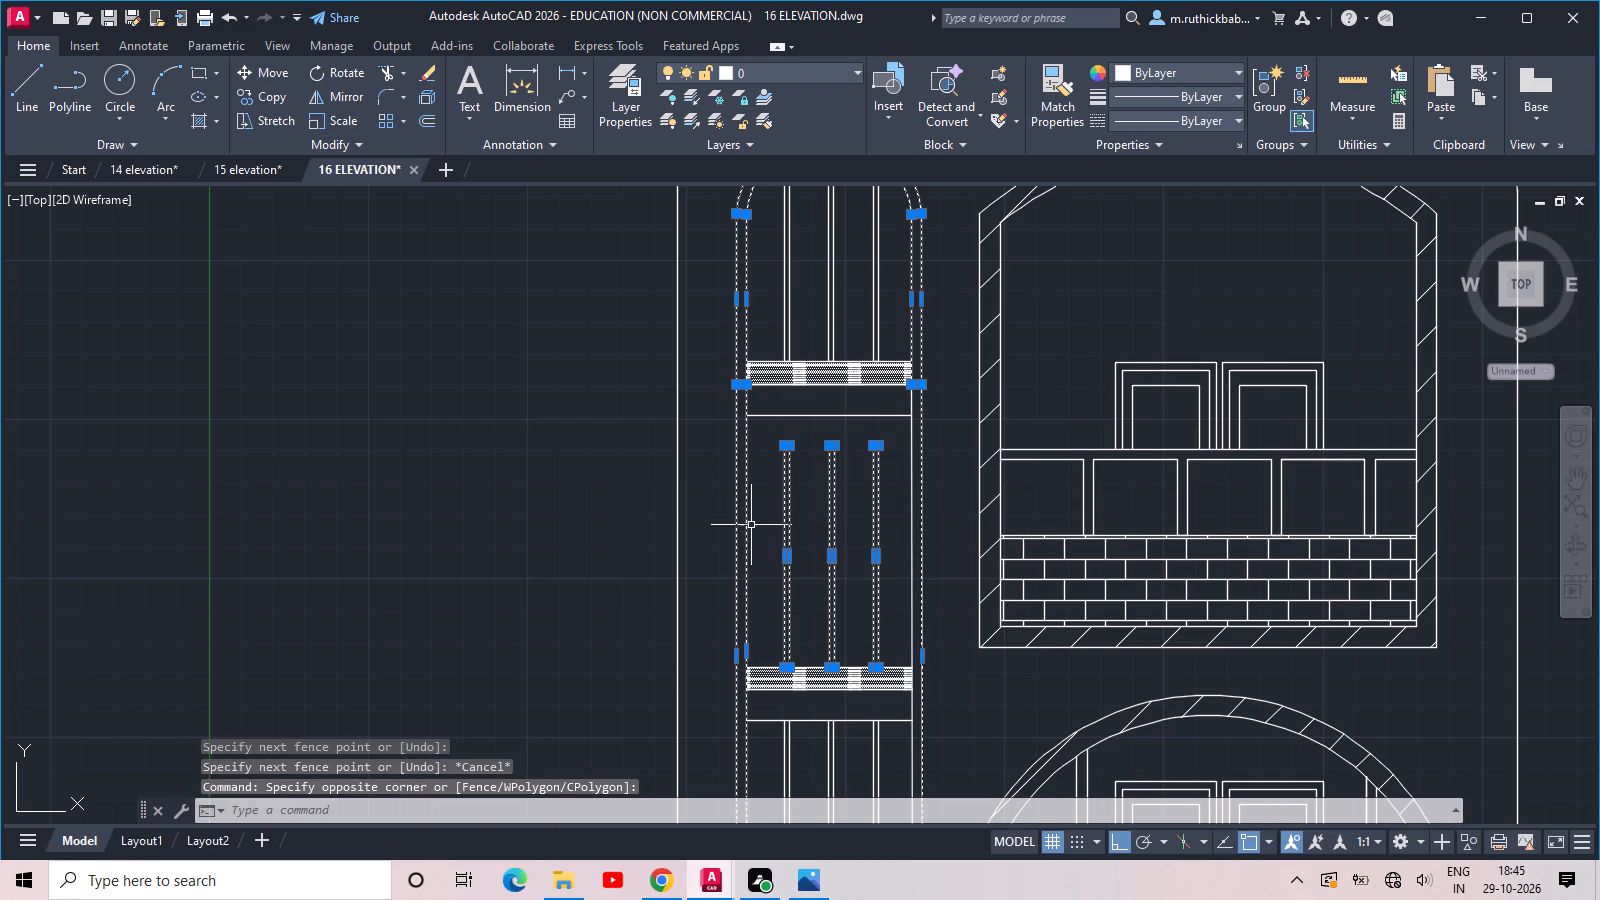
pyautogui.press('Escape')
# Explode the three vertical bars between the upper and lower hatched bands of the tall window.
pyautogui.moveTo(893, 444); pyautogui.dragTo(884, 449)
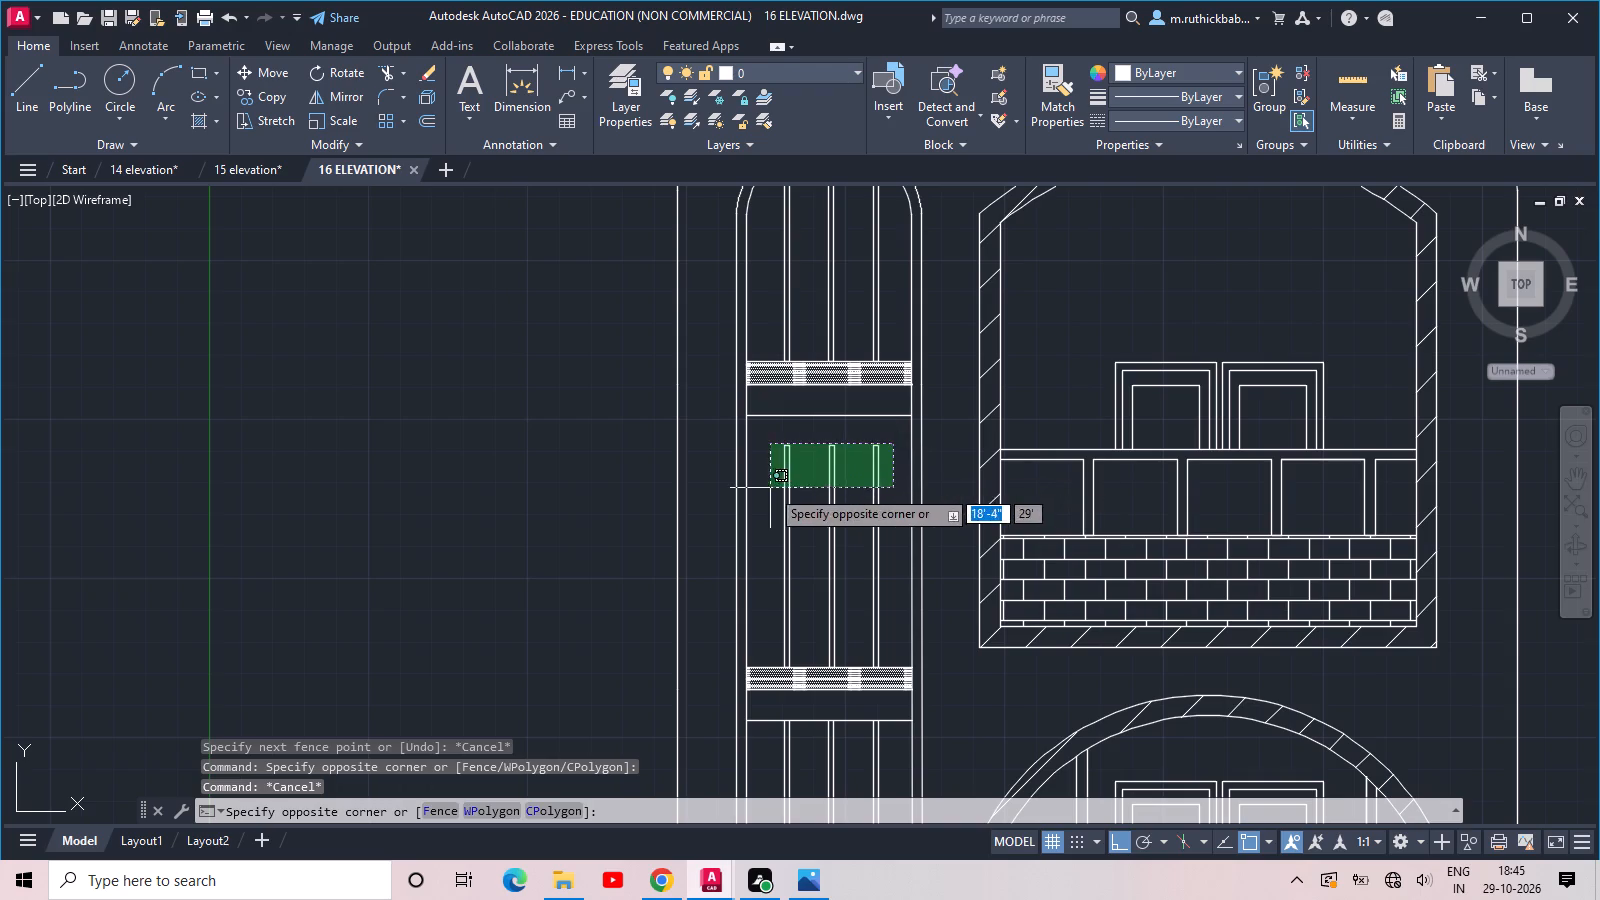
pyautogui.click(767, 491)
pyautogui.write('X')
pyautogui.press('space')
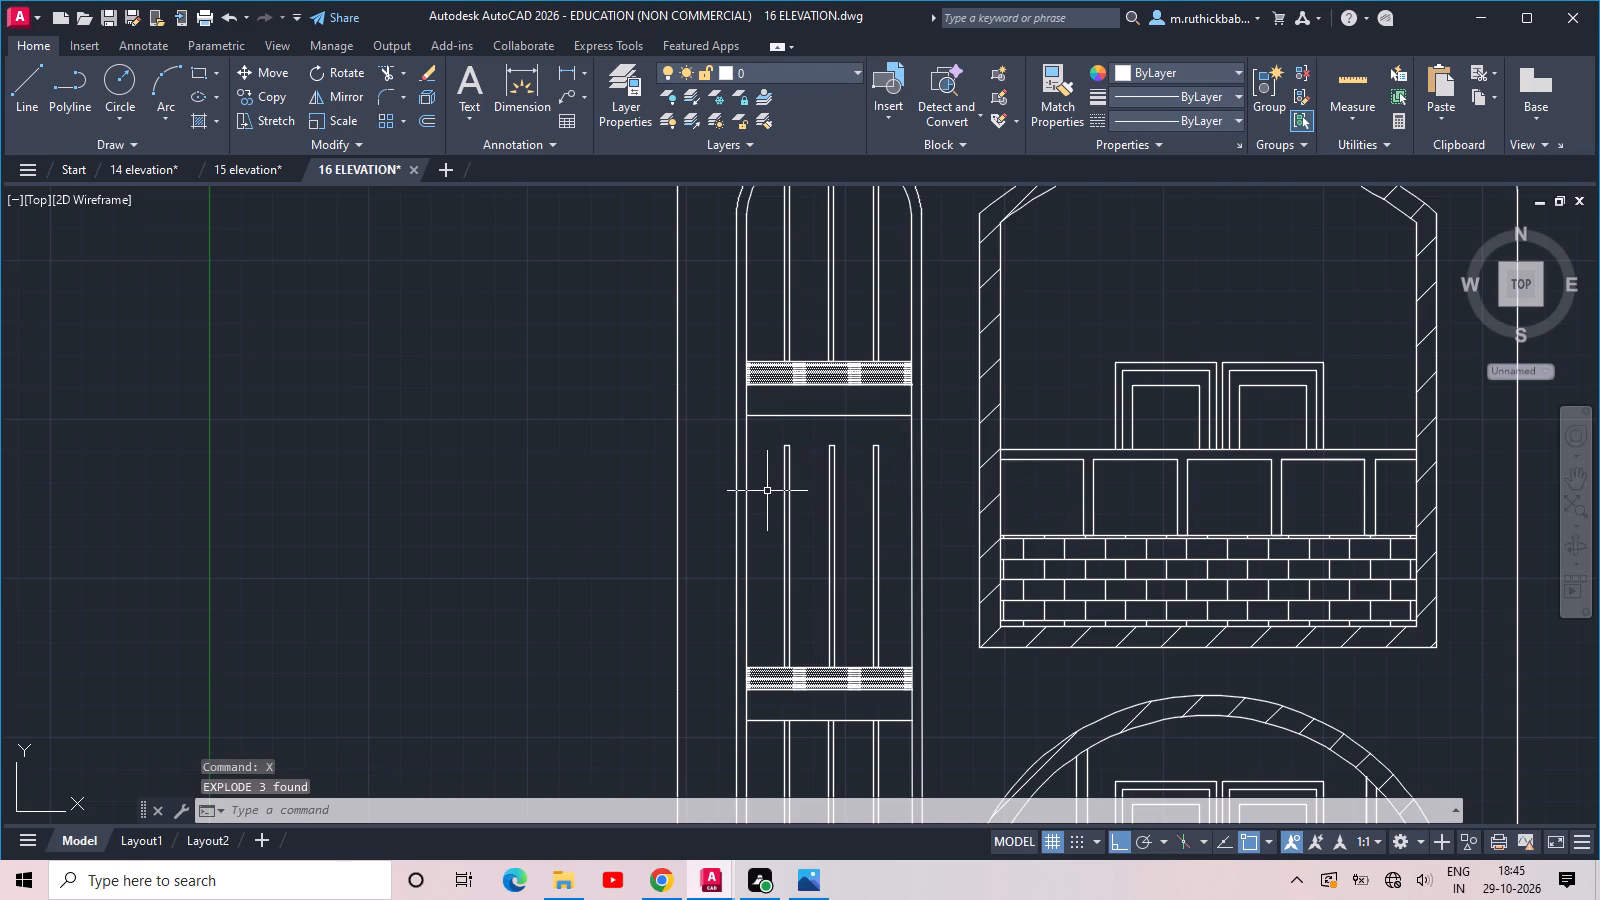
# Extend the side lines of the three middle bars up to the horizontal line beneath the upper hatched band.
pyautogui.write('EX')
pyautogui.press('space')
pyautogui.press('space')
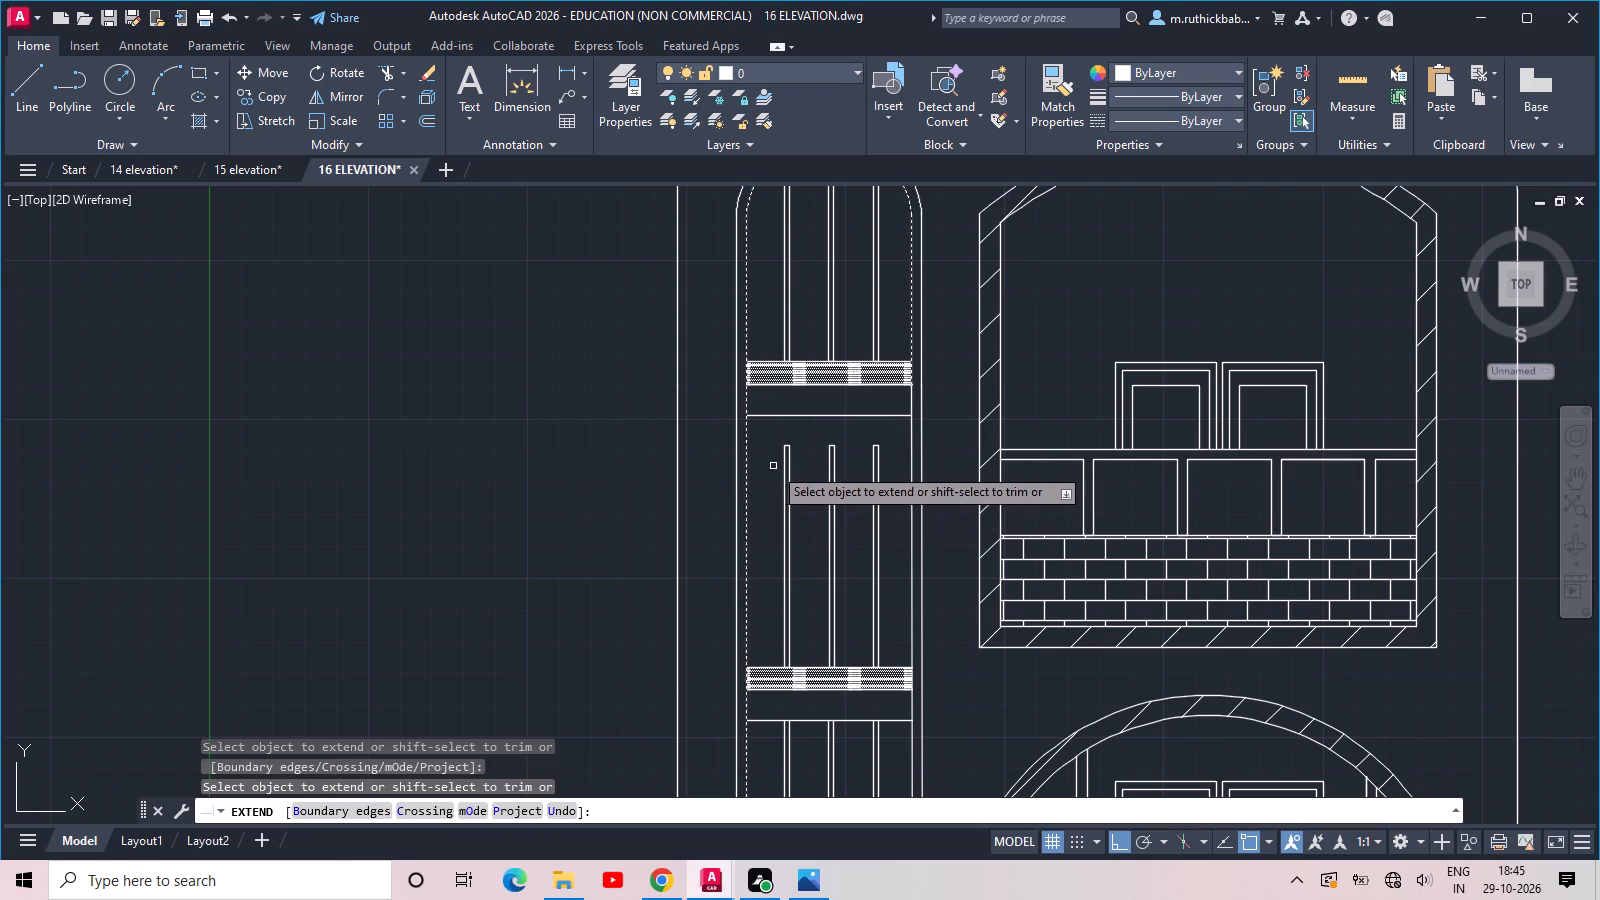
pyautogui.click(778, 465)
pyautogui.click(914, 464)
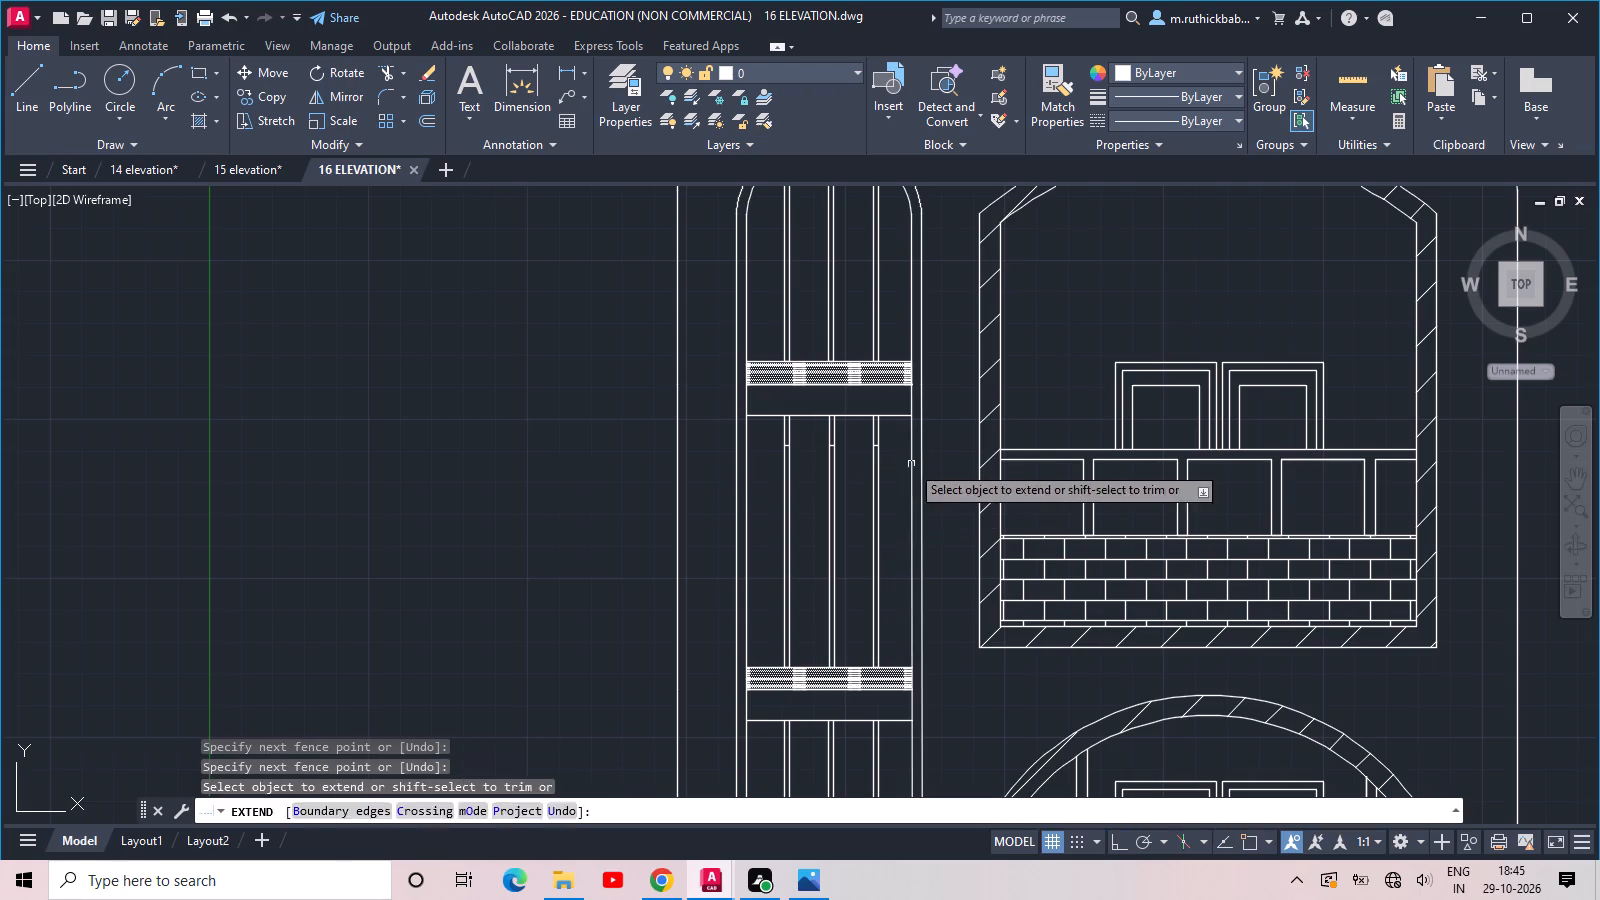
pyautogui.press('Escape')
# Erase the three short leftover top end lines inside the extended middle bars.
pyautogui.click(766, 433)
pyautogui.click(904, 467)
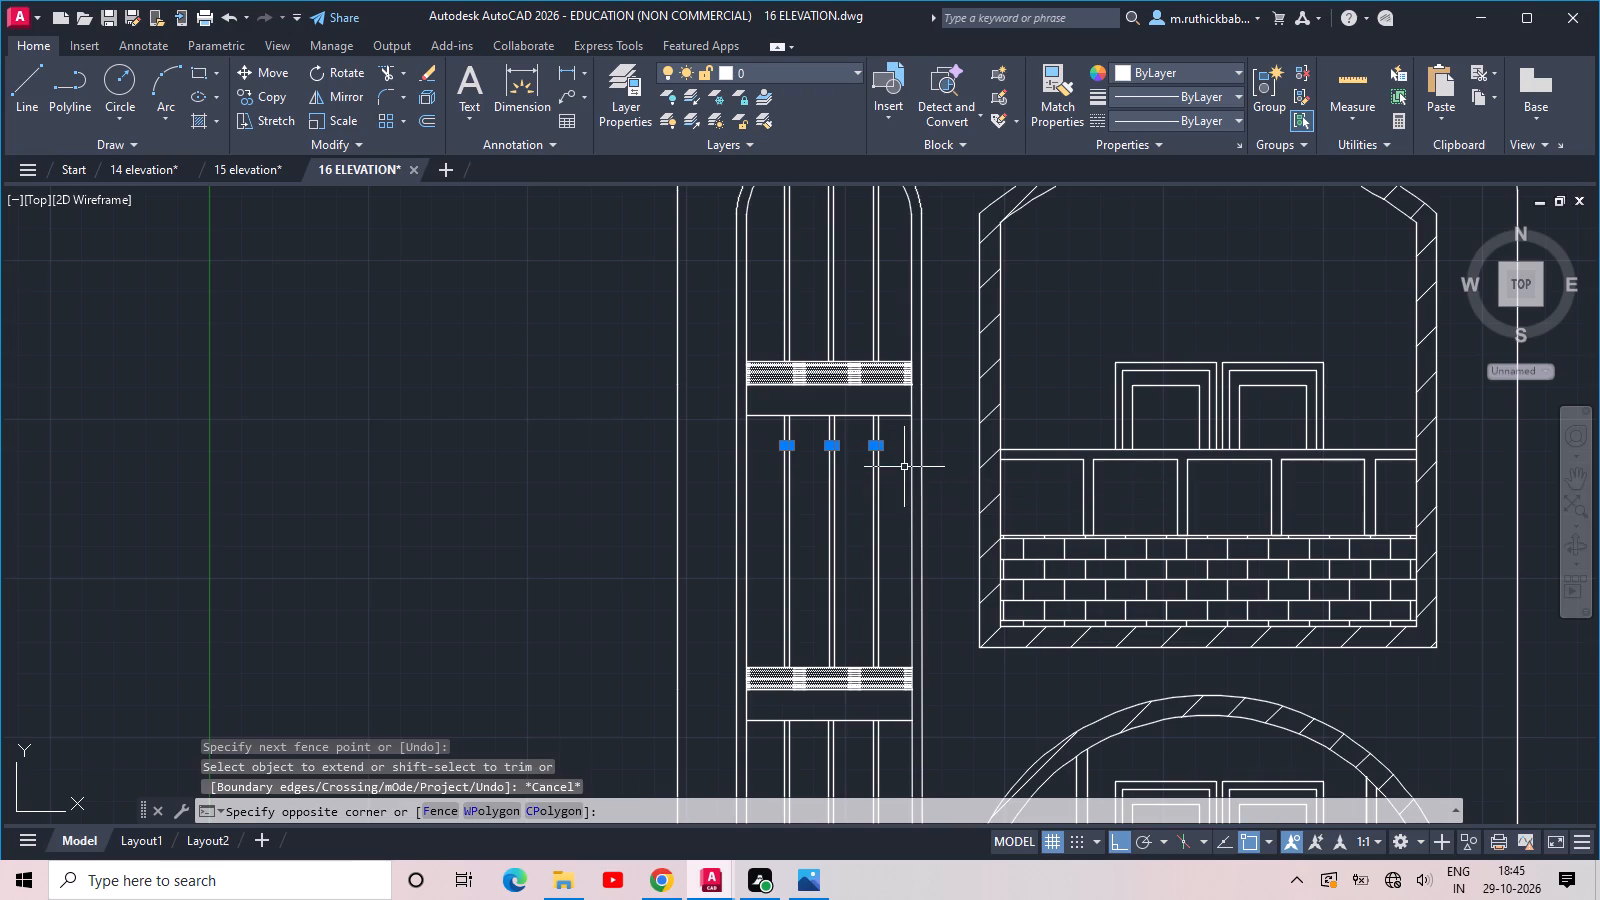
pyautogui.press('Delete')
pyautogui.press('Delete')
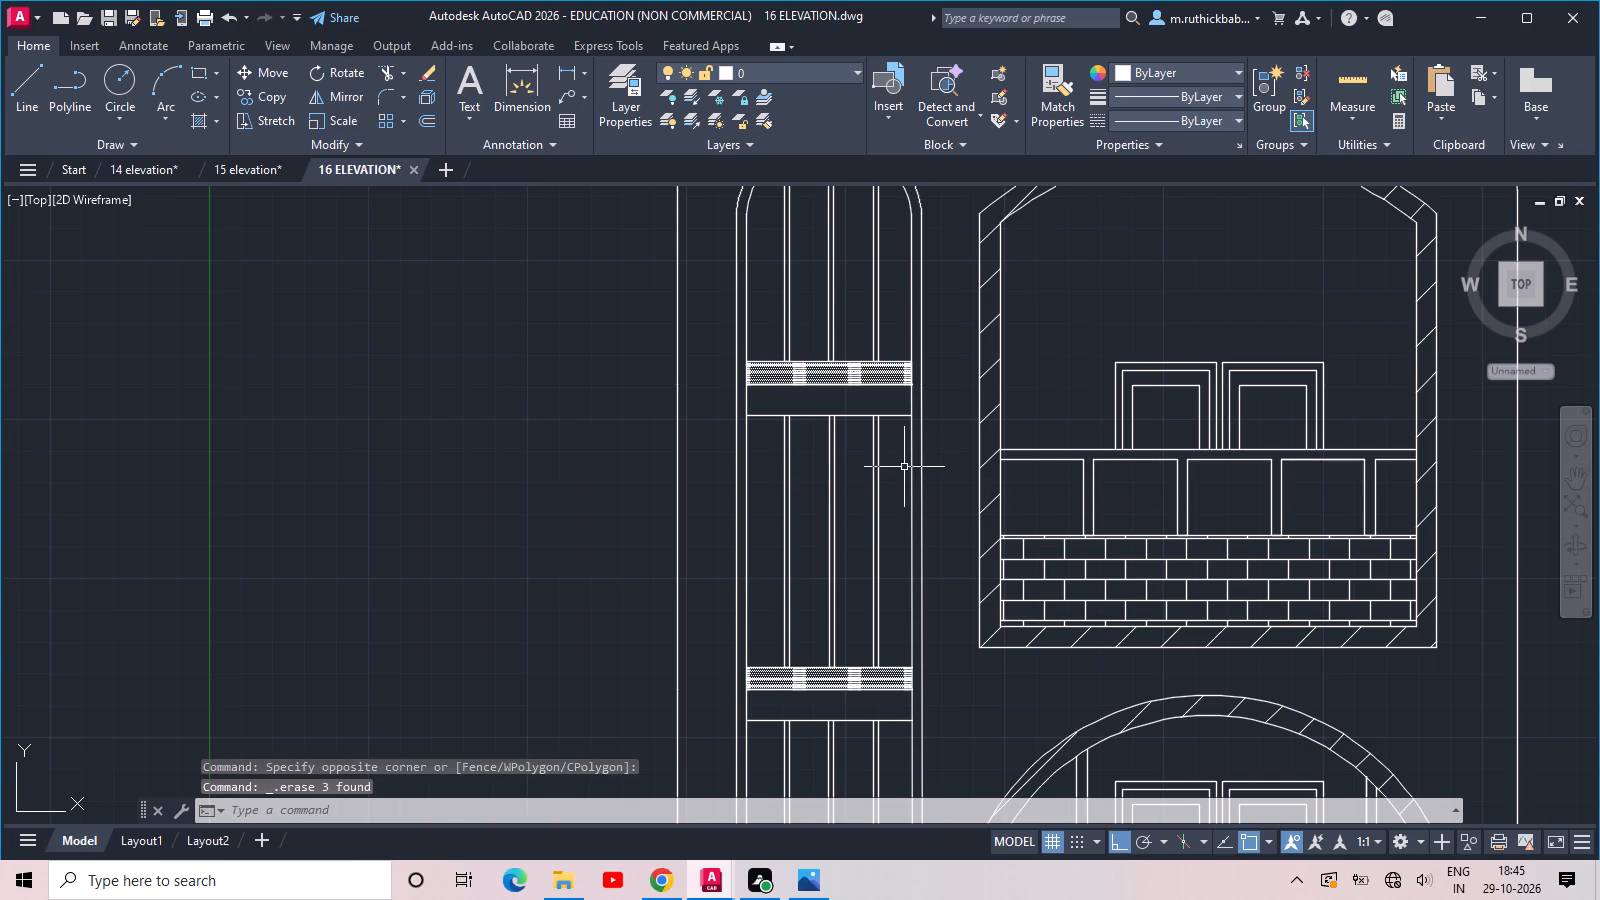
# Draw a thin horizontal crossbar rectangle between the inner frame lines of the tall window's top section, just below the arch.
pyautogui.scroll(-2, 904, 467)
pyautogui.moveTo(918, 497); pyautogui.dragTo(829, 442, button='middle')
pyautogui.scroll(1, 776, 585)
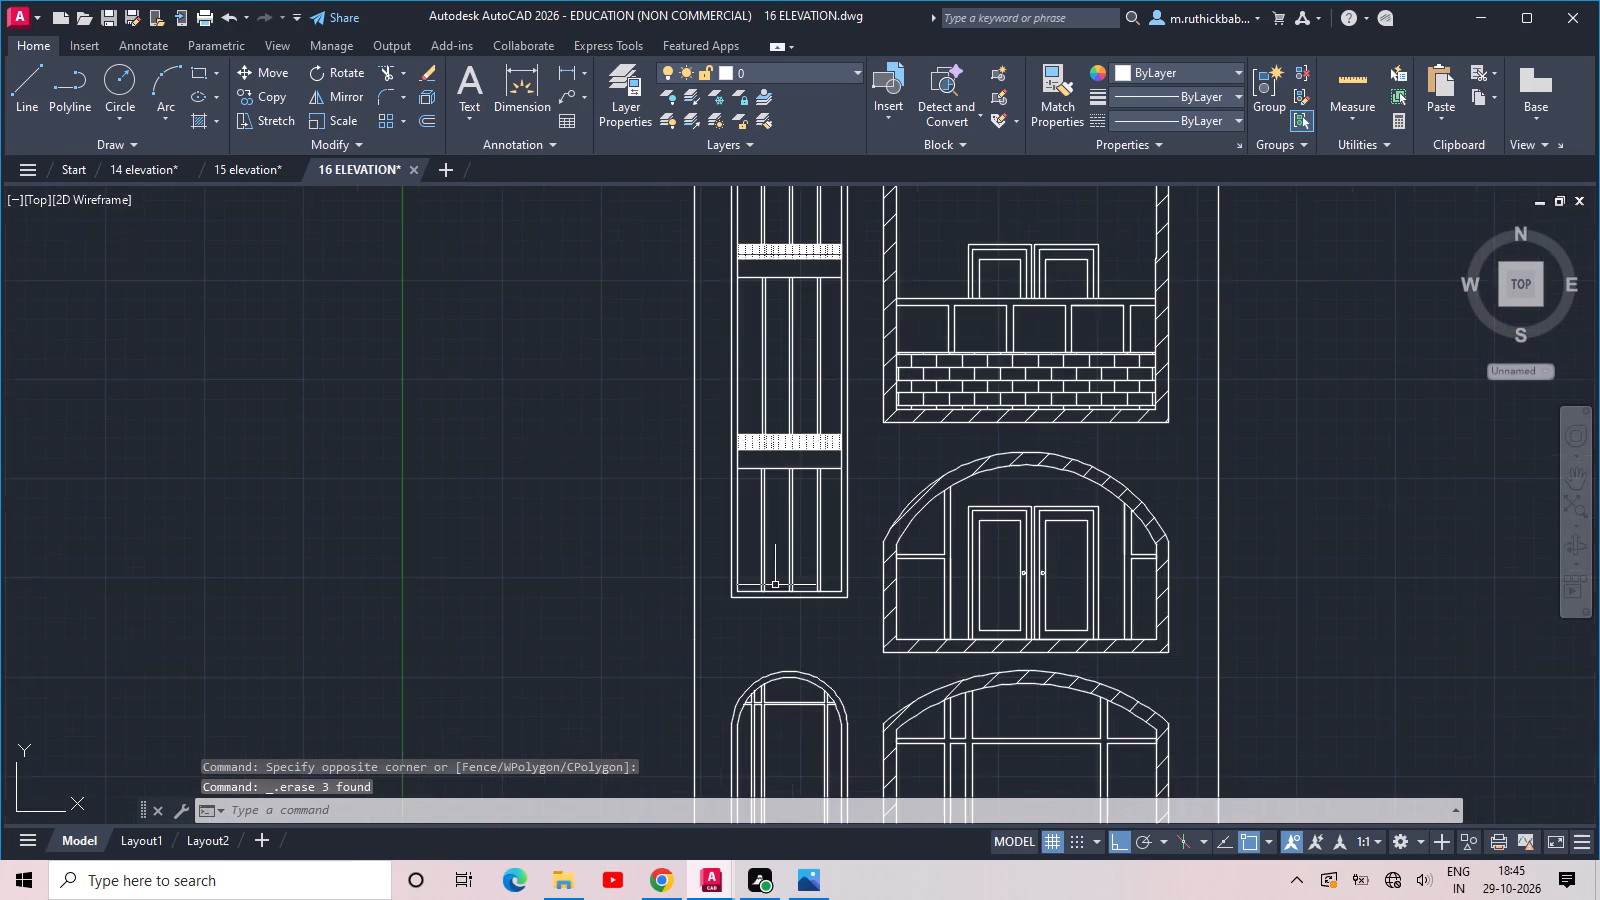
pyautogui.scroll(1, 776, 544)
pyautogui.moveTo(776, 544); pyautogui.dragTo(844, 661, button='middle')
pyautogui.moveTo(850, 474); pyautogui.dragTo(855, 485, button='middle')
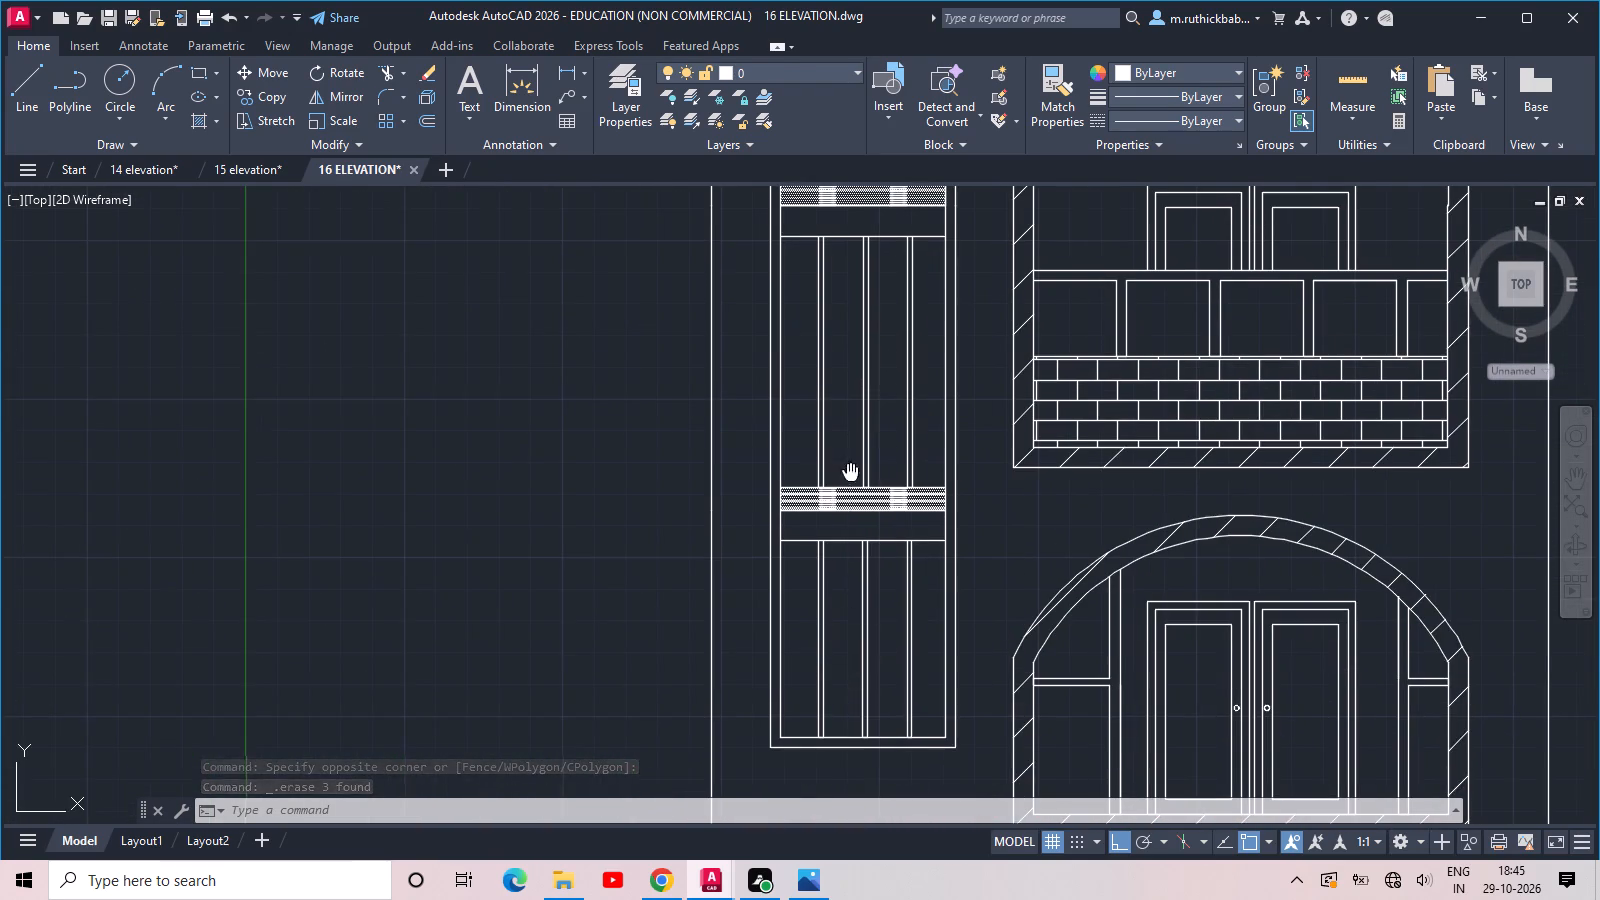
pyautogui.moveTo(855, 485); pyautogui.dragTo(921, 693, button='middle')
pyautogui.moveTo(901, 521); pyautogui.dragTo(896, 779, button='middle')
pyautogui.press('r')
pyautogui.press('e')
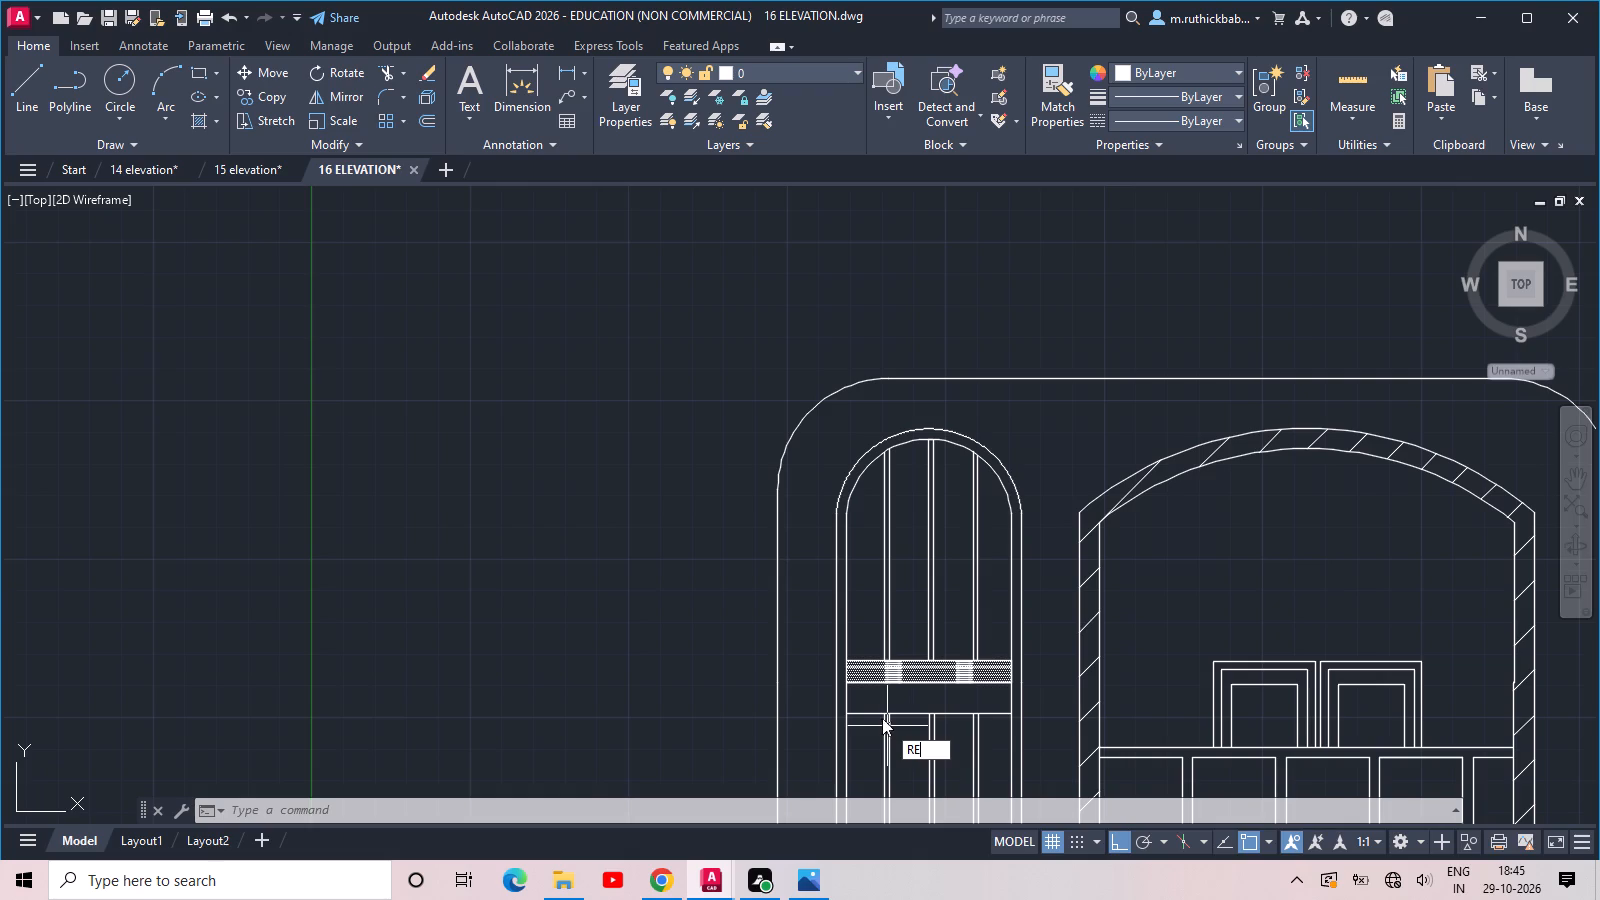
pyautogui.press('c')
pyautogui.press('space')
pyautogui.scroll(3, 850, 584)
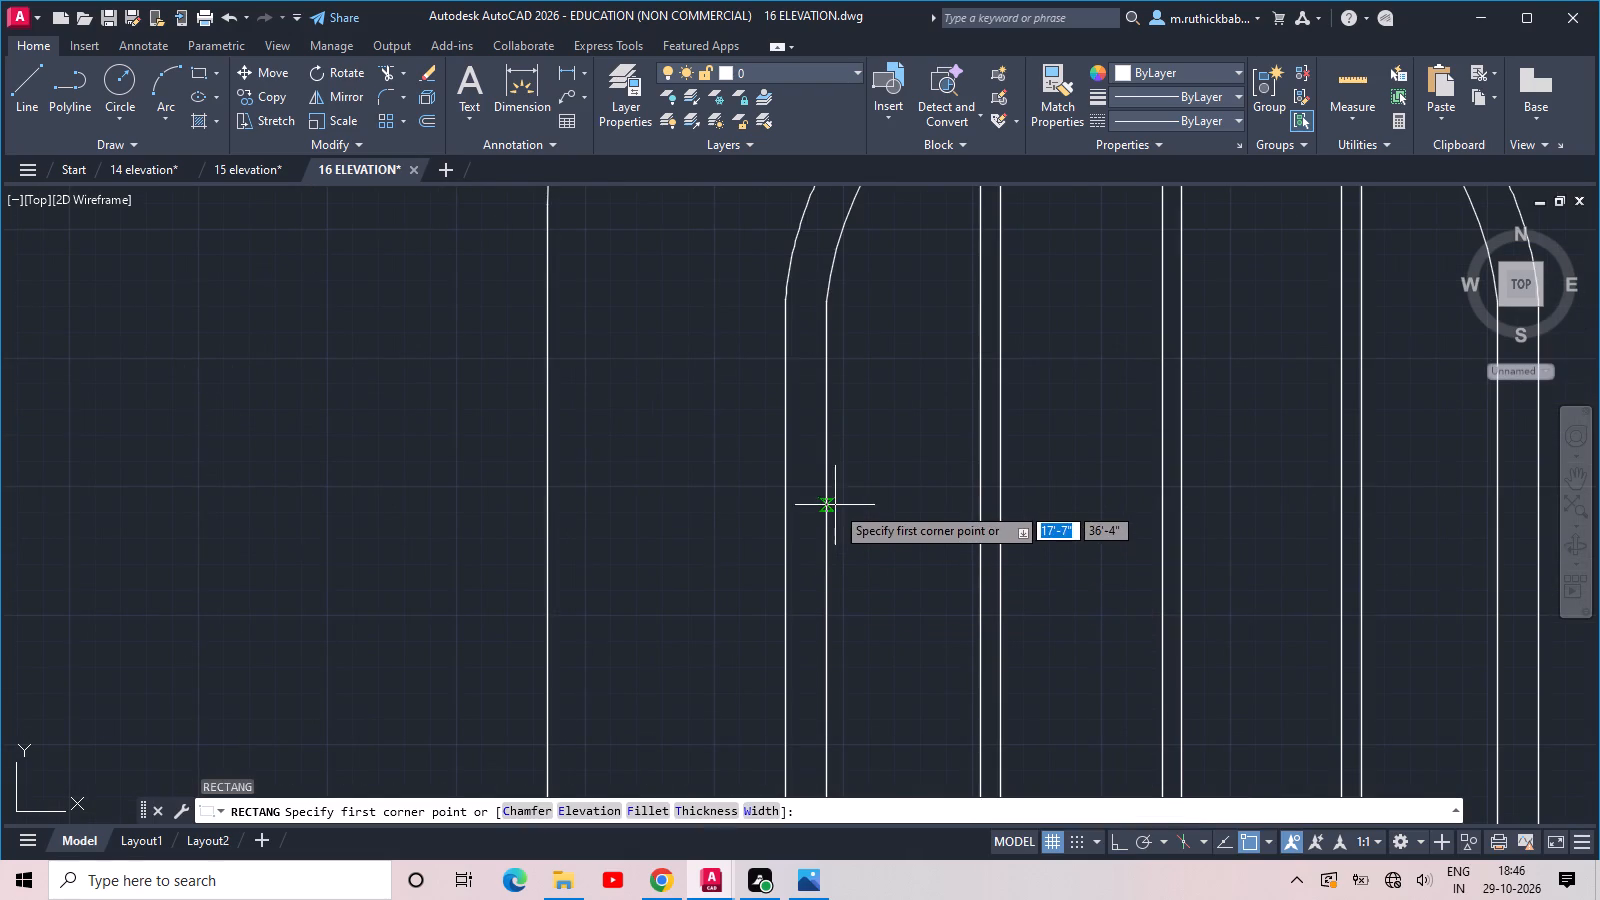
pyautogui.moveTo(829, 499); pyautogui.dragTo(831, 511)
pyautogui.moveTo(1036, 527); pyautogui.dragTo(374, 643, button='middle')
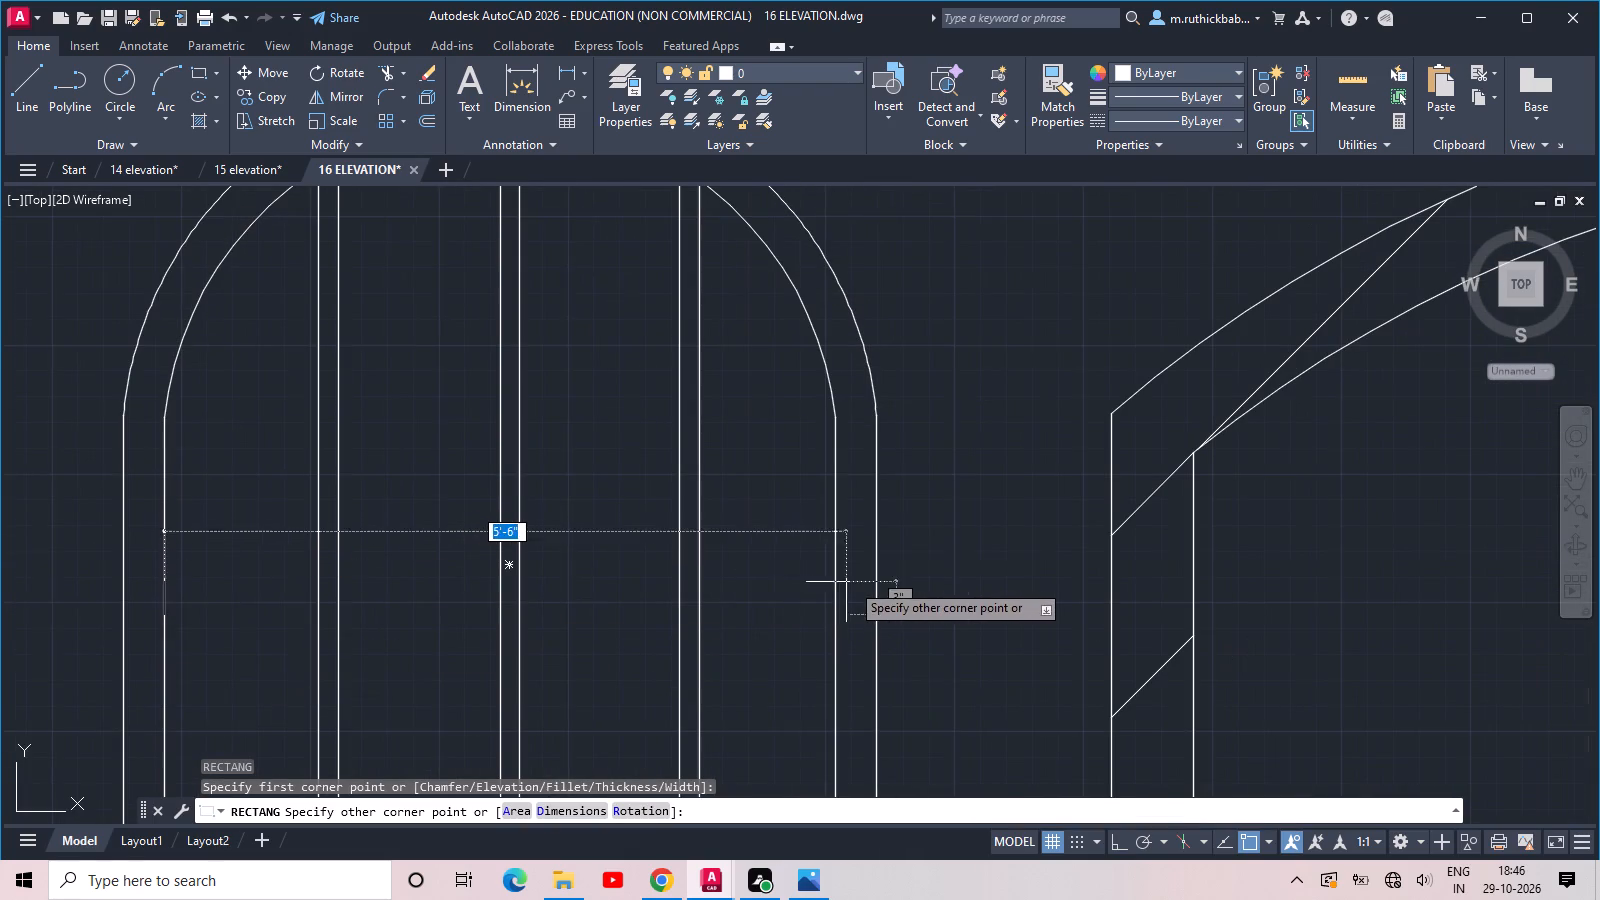
pyautogui.click(838, 579)
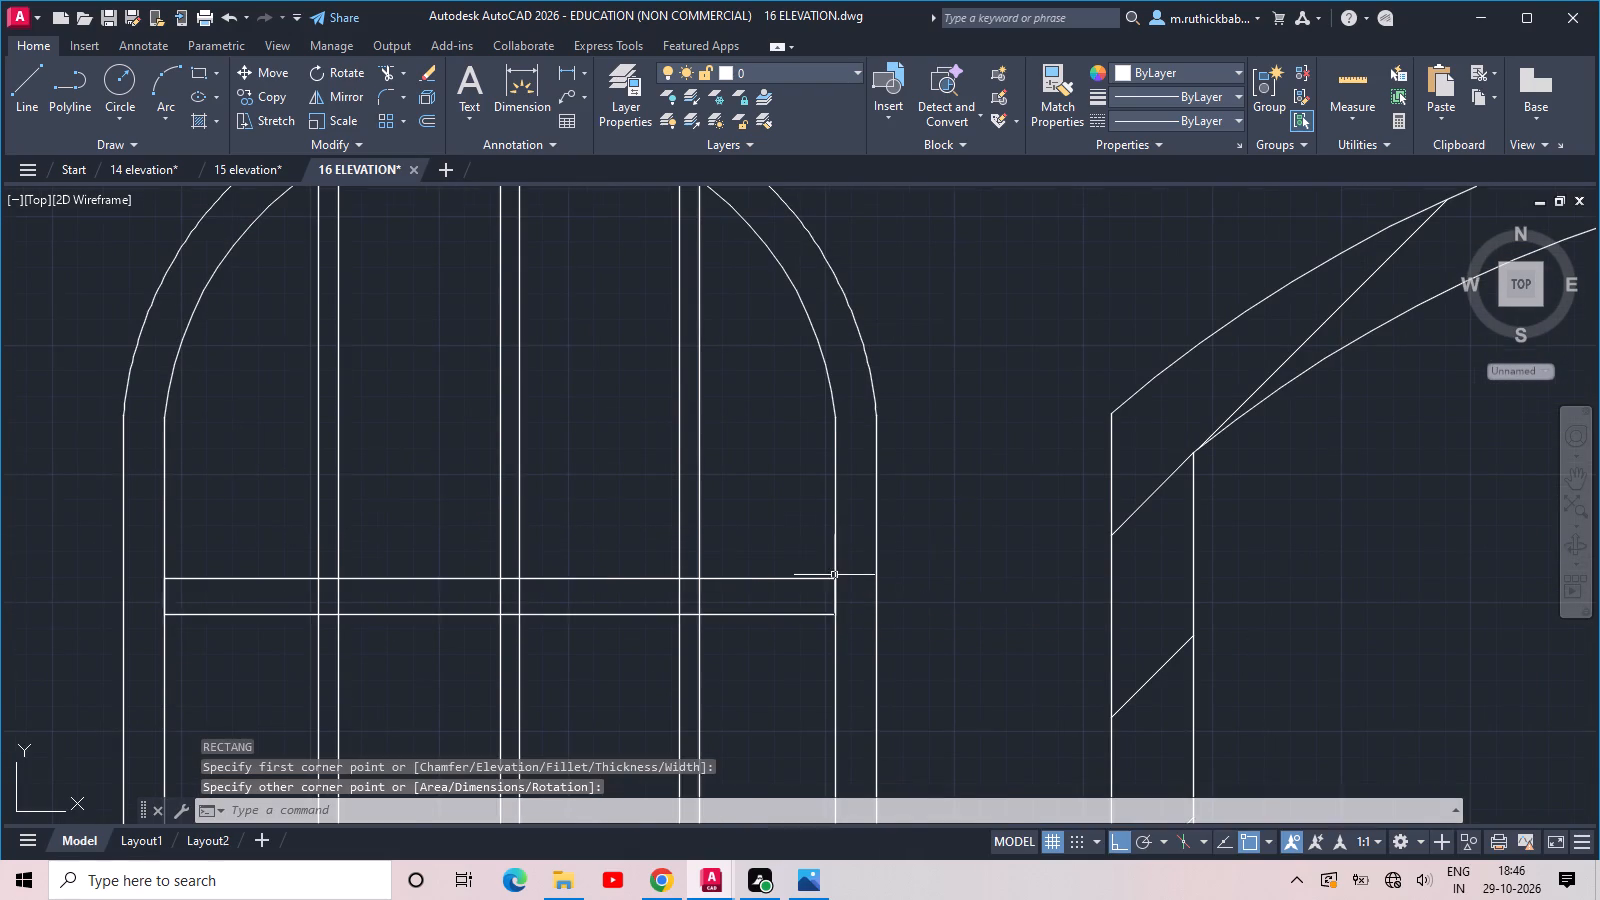
# Trim the crossbar's horizontal lines where they pass through the three vertical bars.
pyautogui.scroll(-1, 834, 575)
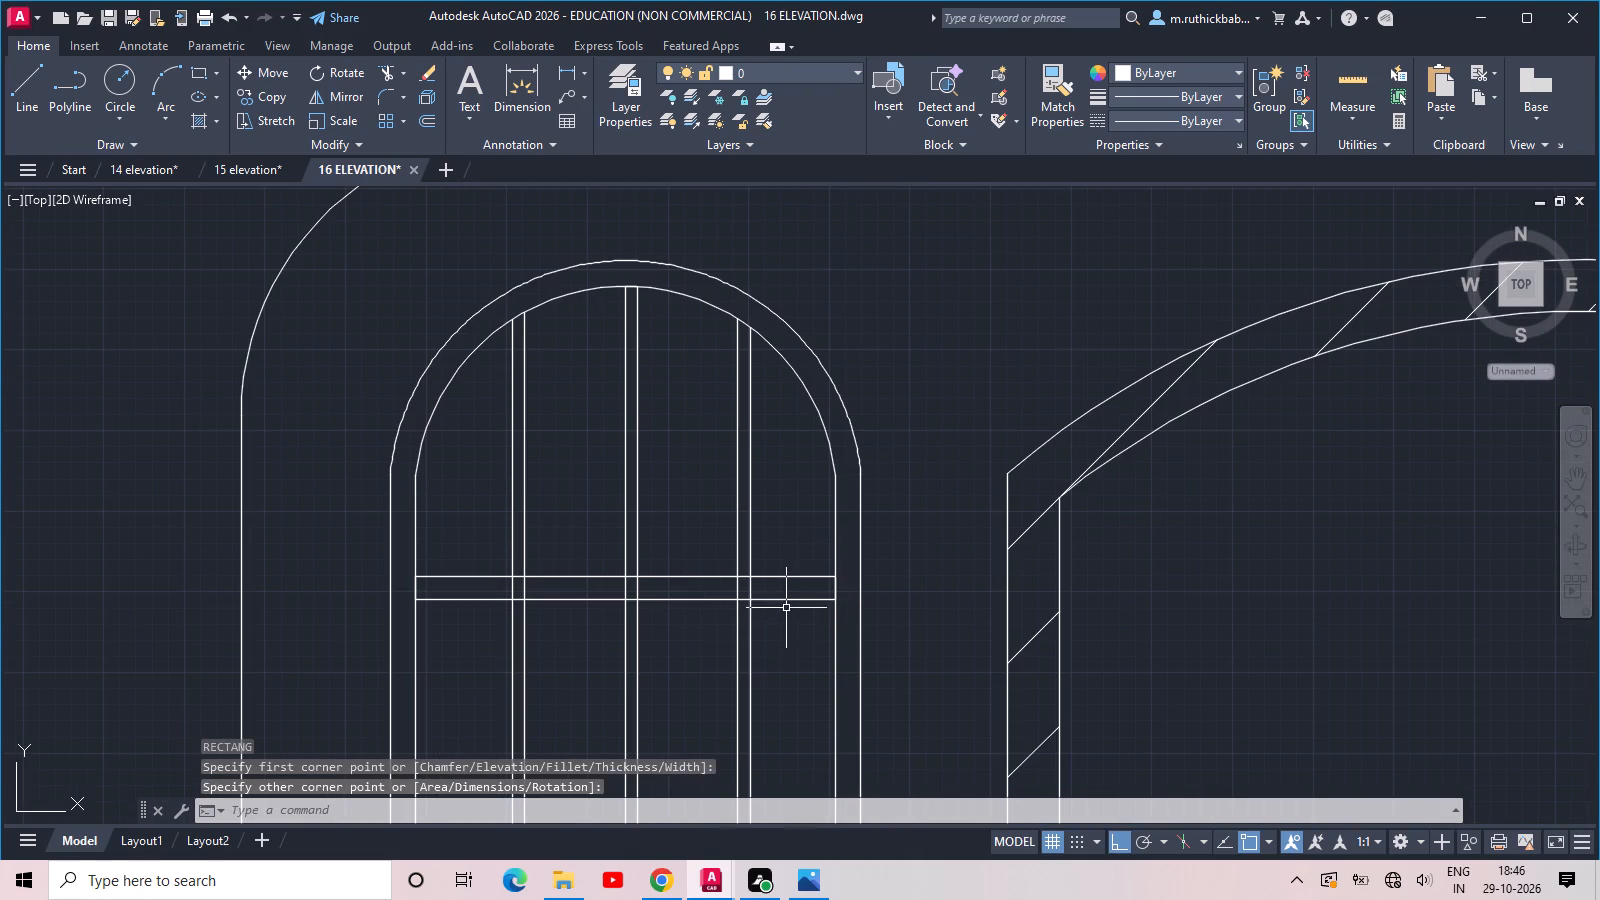
pyautogui.scroll(1, 648, 588)
pyautogui.scroll(2, 423, 612)
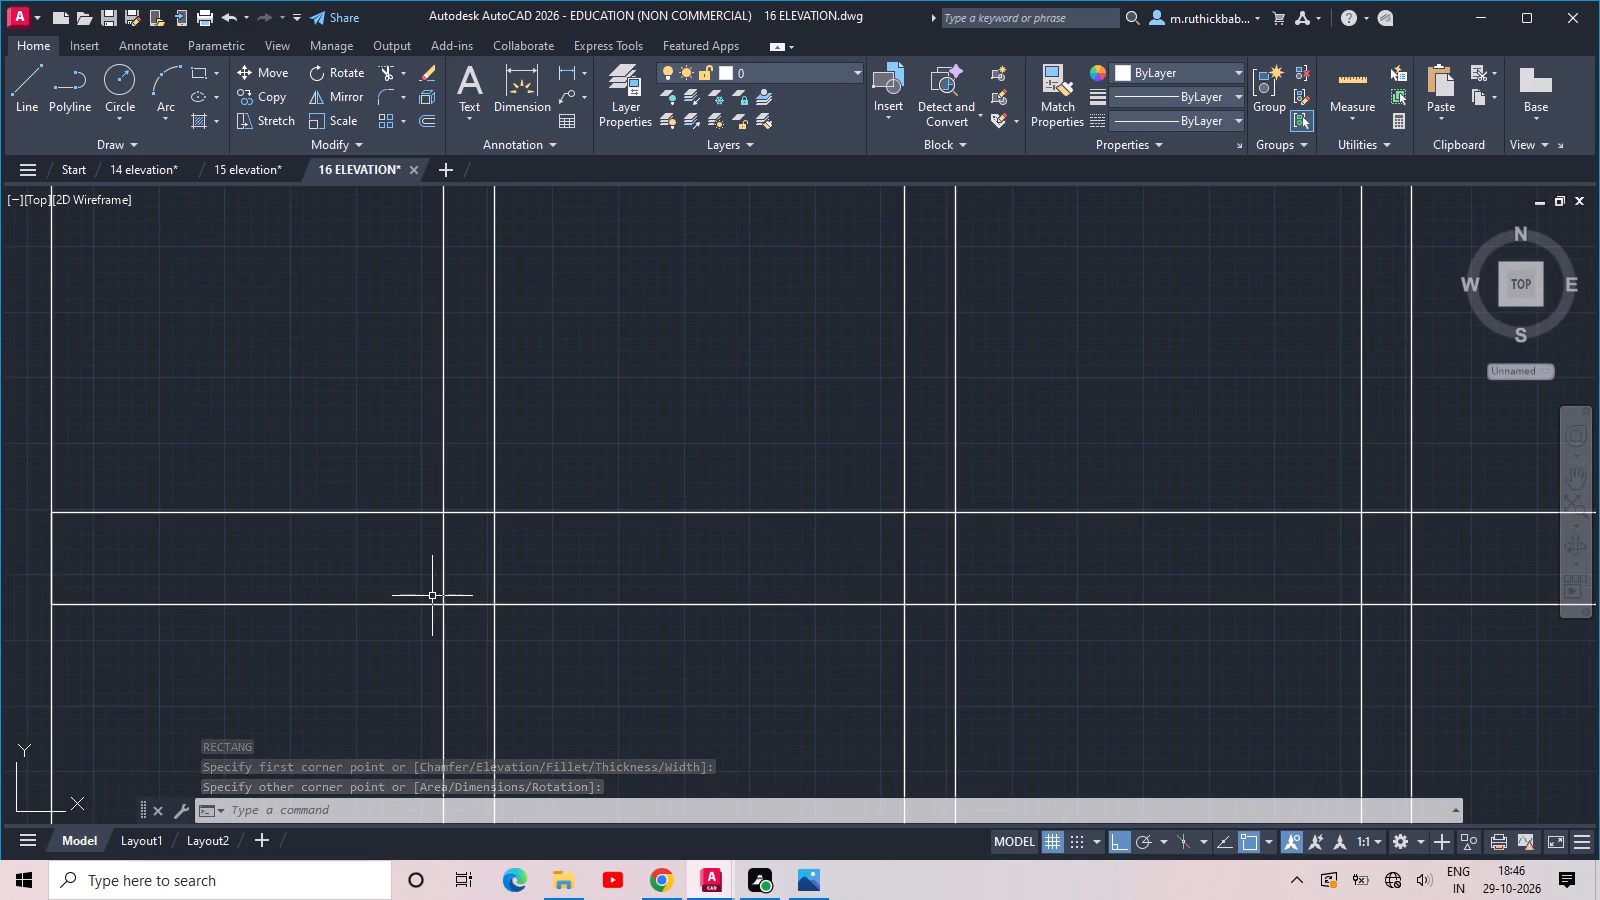
pyautogui.write('TR')
pyautogui.press('space')
pyautogui.press('space')
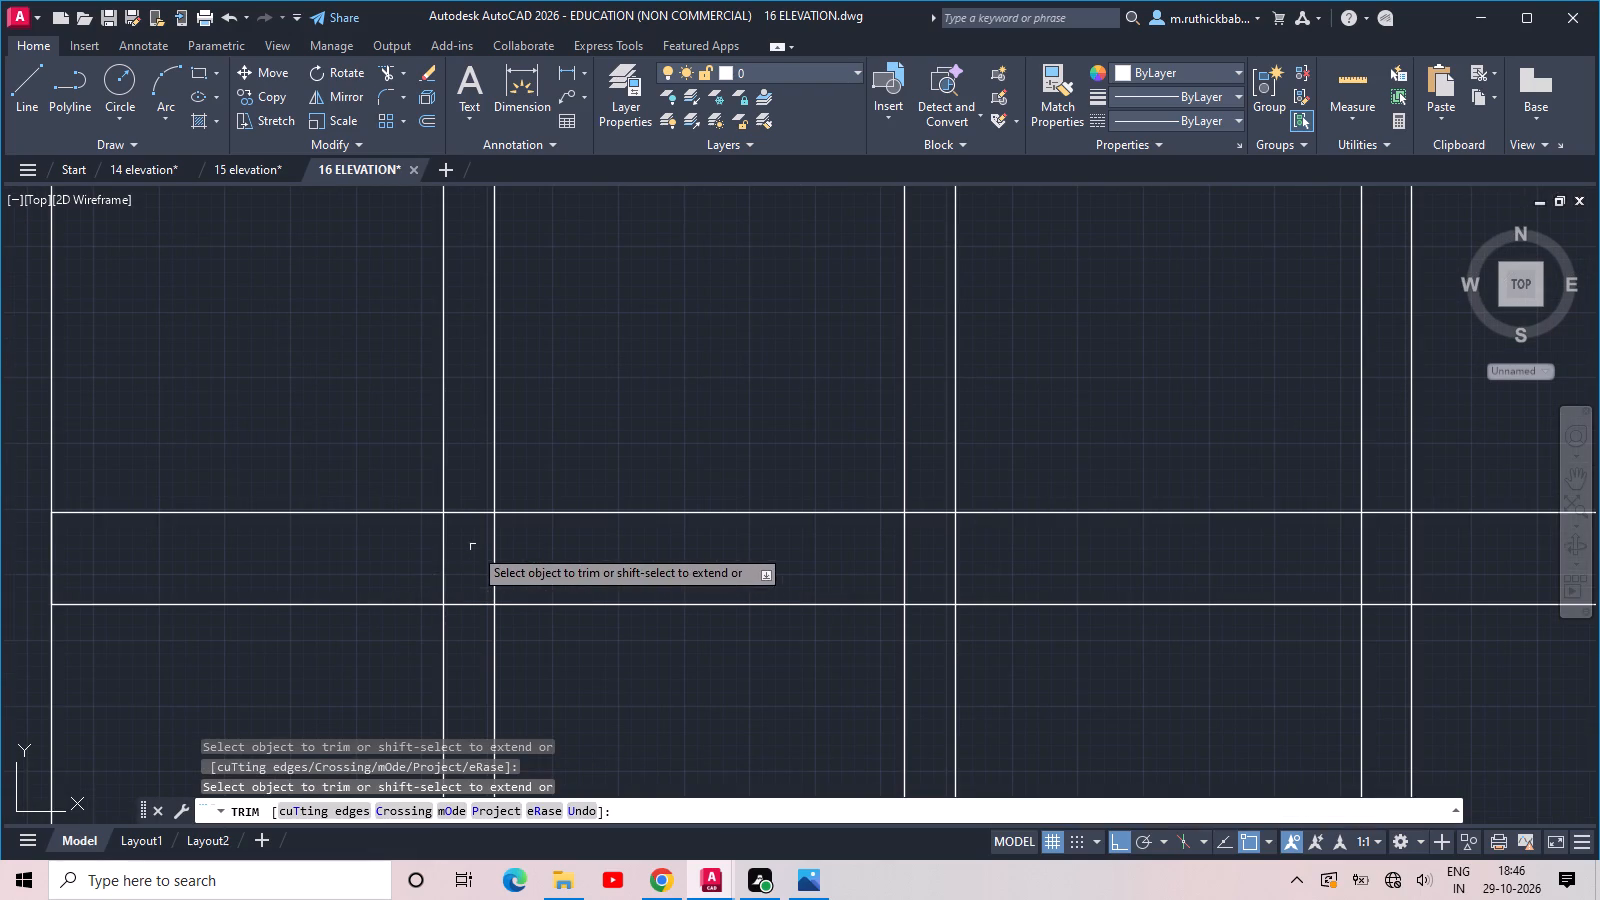
pyautogui.moveTo(468, 505); pyautogui.dragTo(470, 553)
pyautogui.click(486, 689)
pyautogui.click(466, 566)
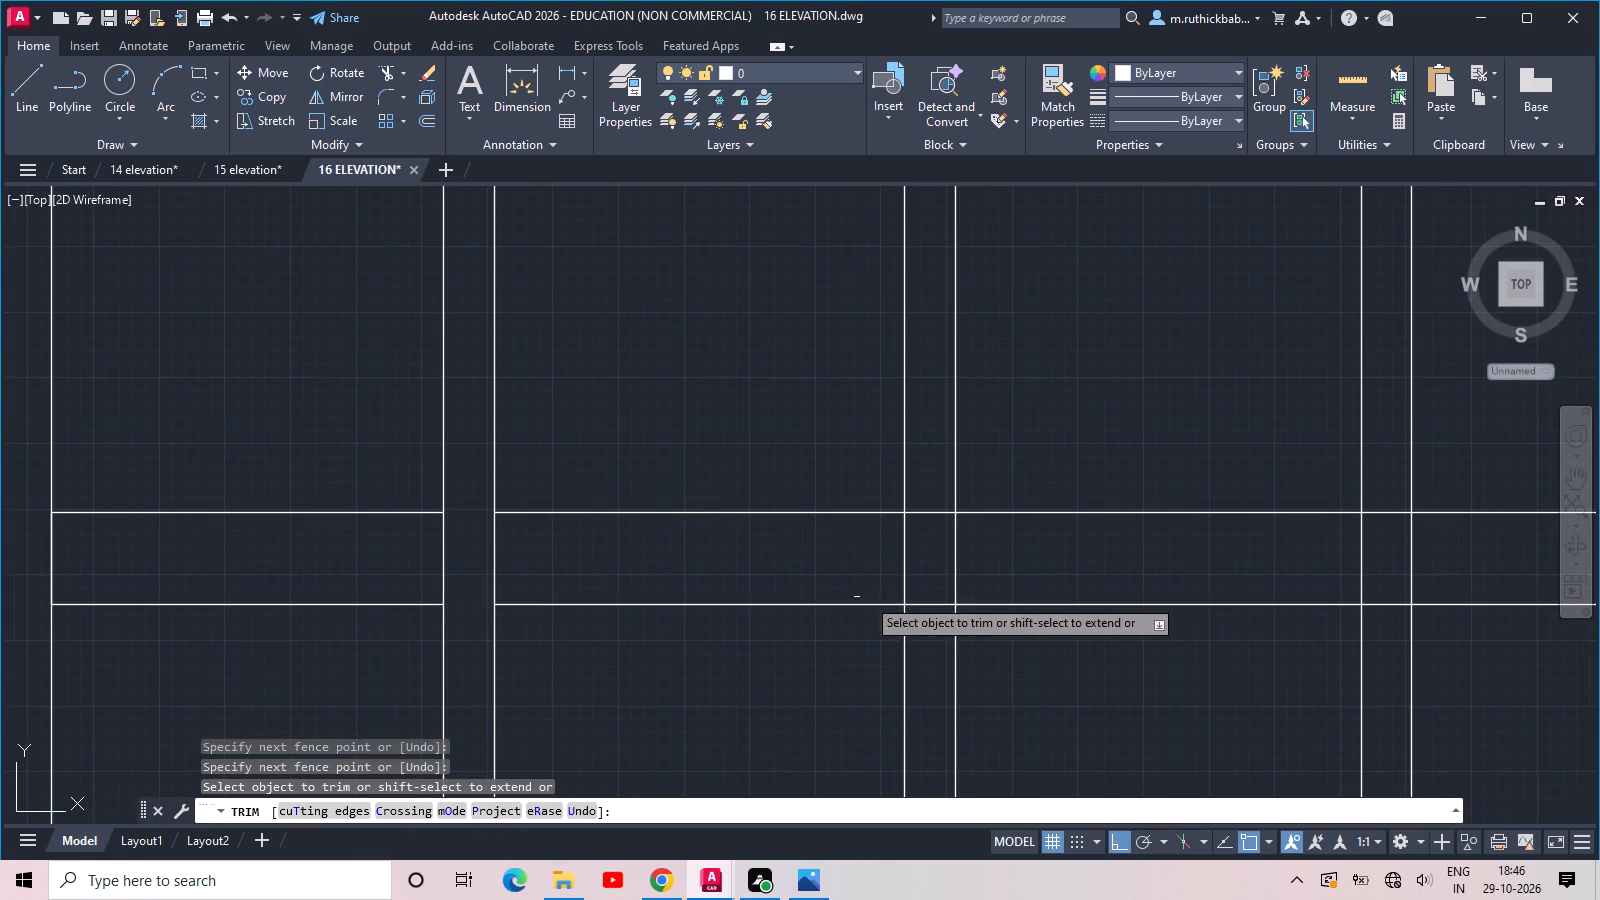
pyautogui.click(941, 620)
pyautogui.click(925, 492)
pyautogui.scroll(-1, 928, 495)
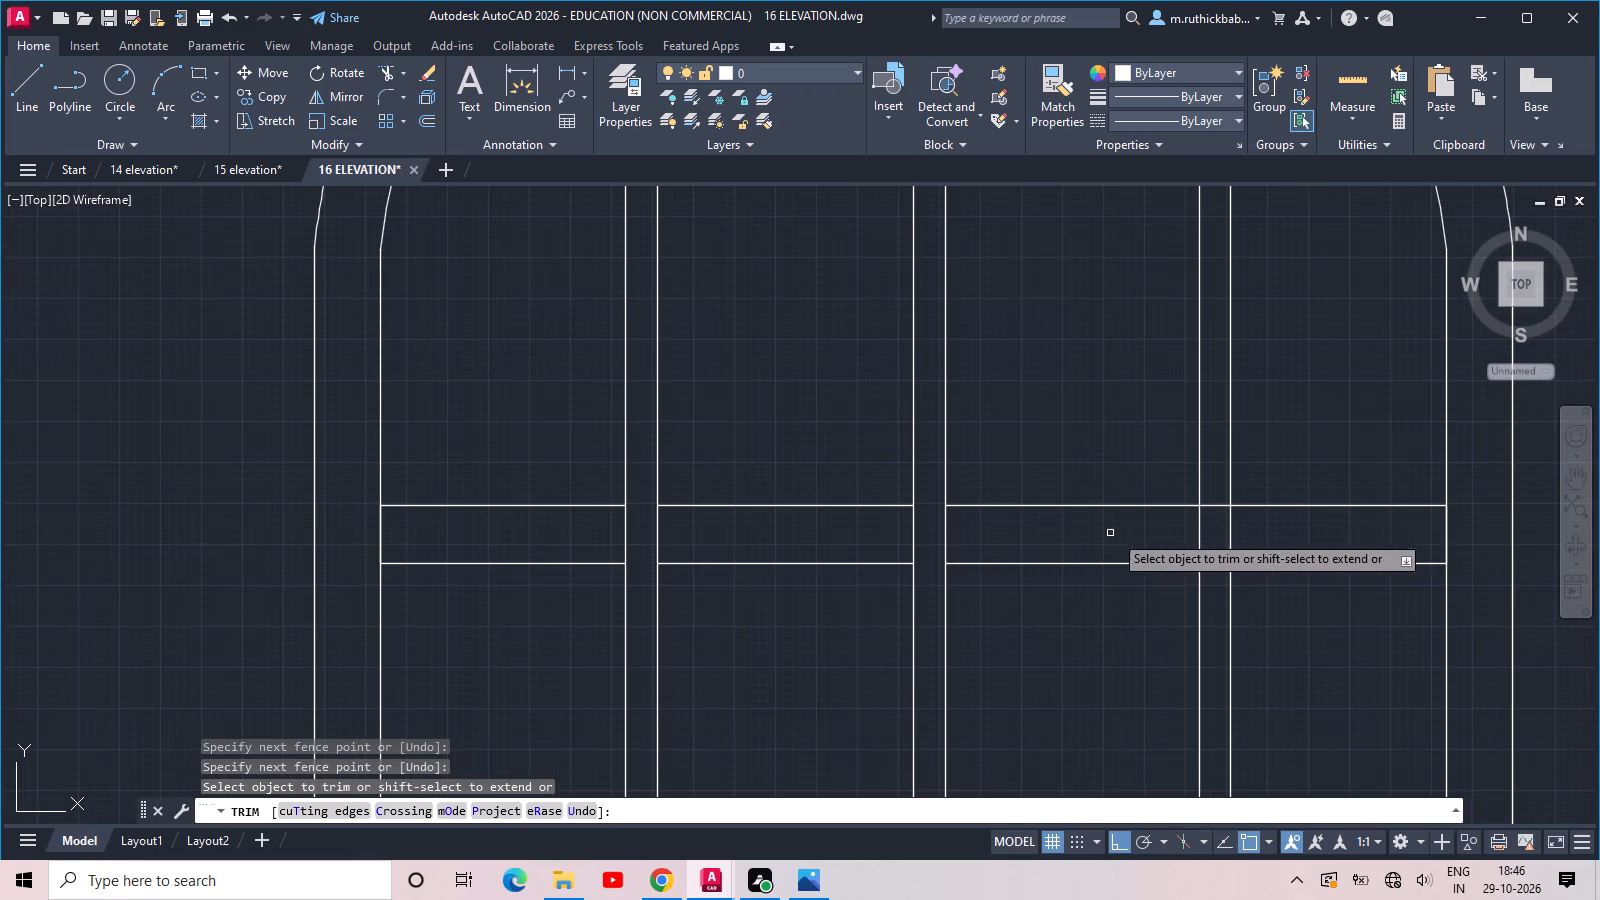
pyautogui.click(1218, 580)
pyautogui.click(1216, 502)
pyautogui.press('Escape')
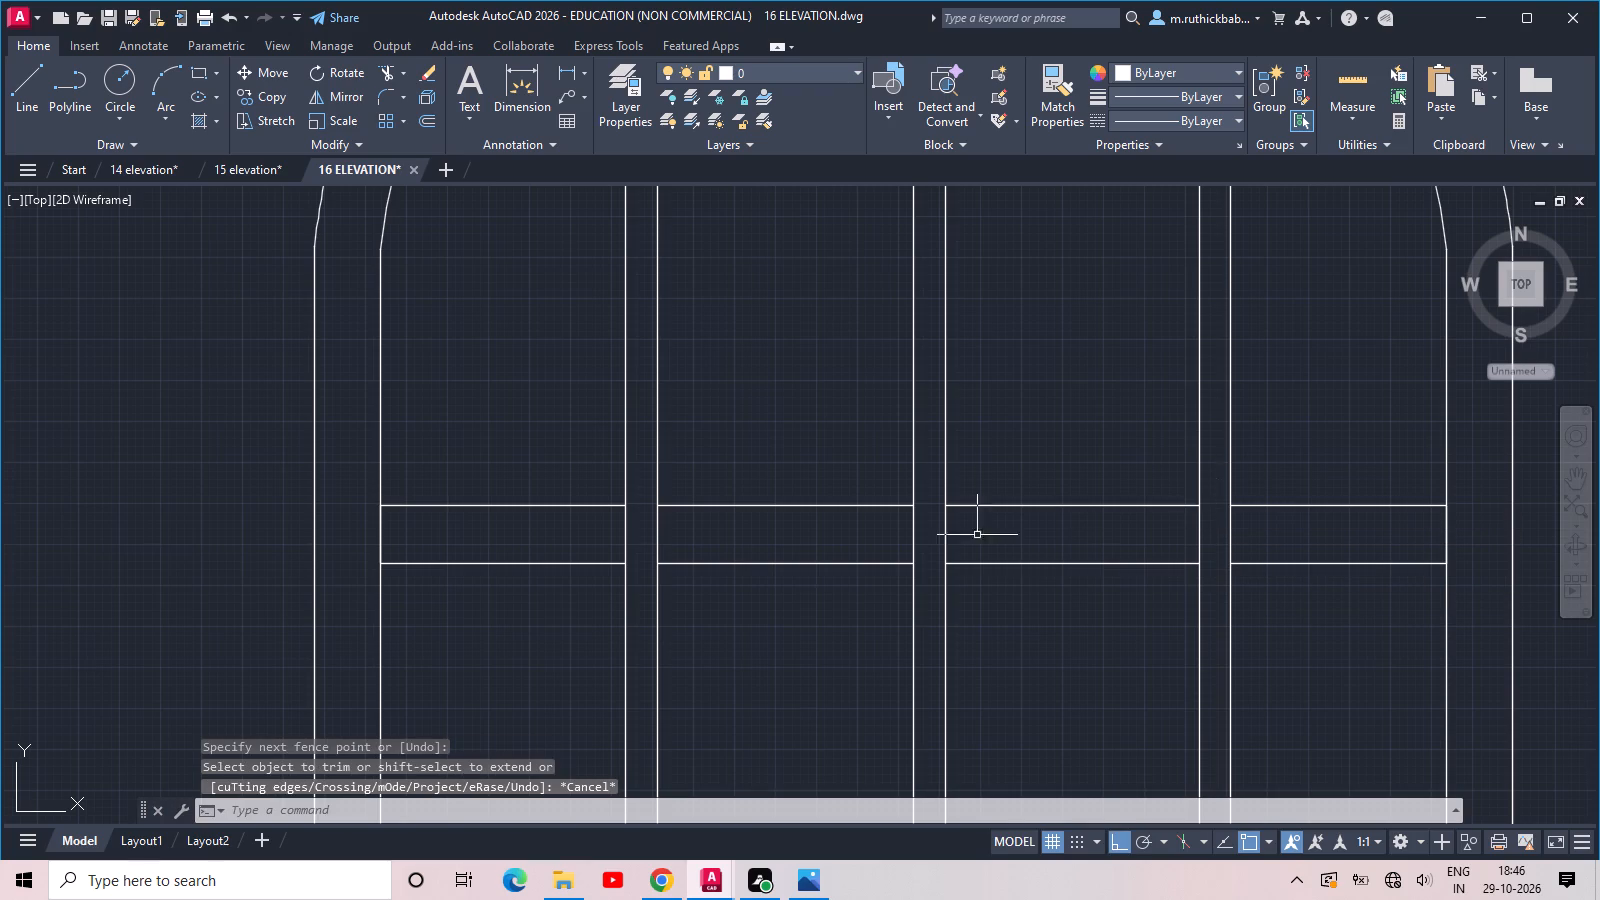
# Copy the trimmed crossbar straight down about 9'-10" into the middle section and about 18'-3" into the lowest section of the tall window.
pyautogui.click(361, 471)
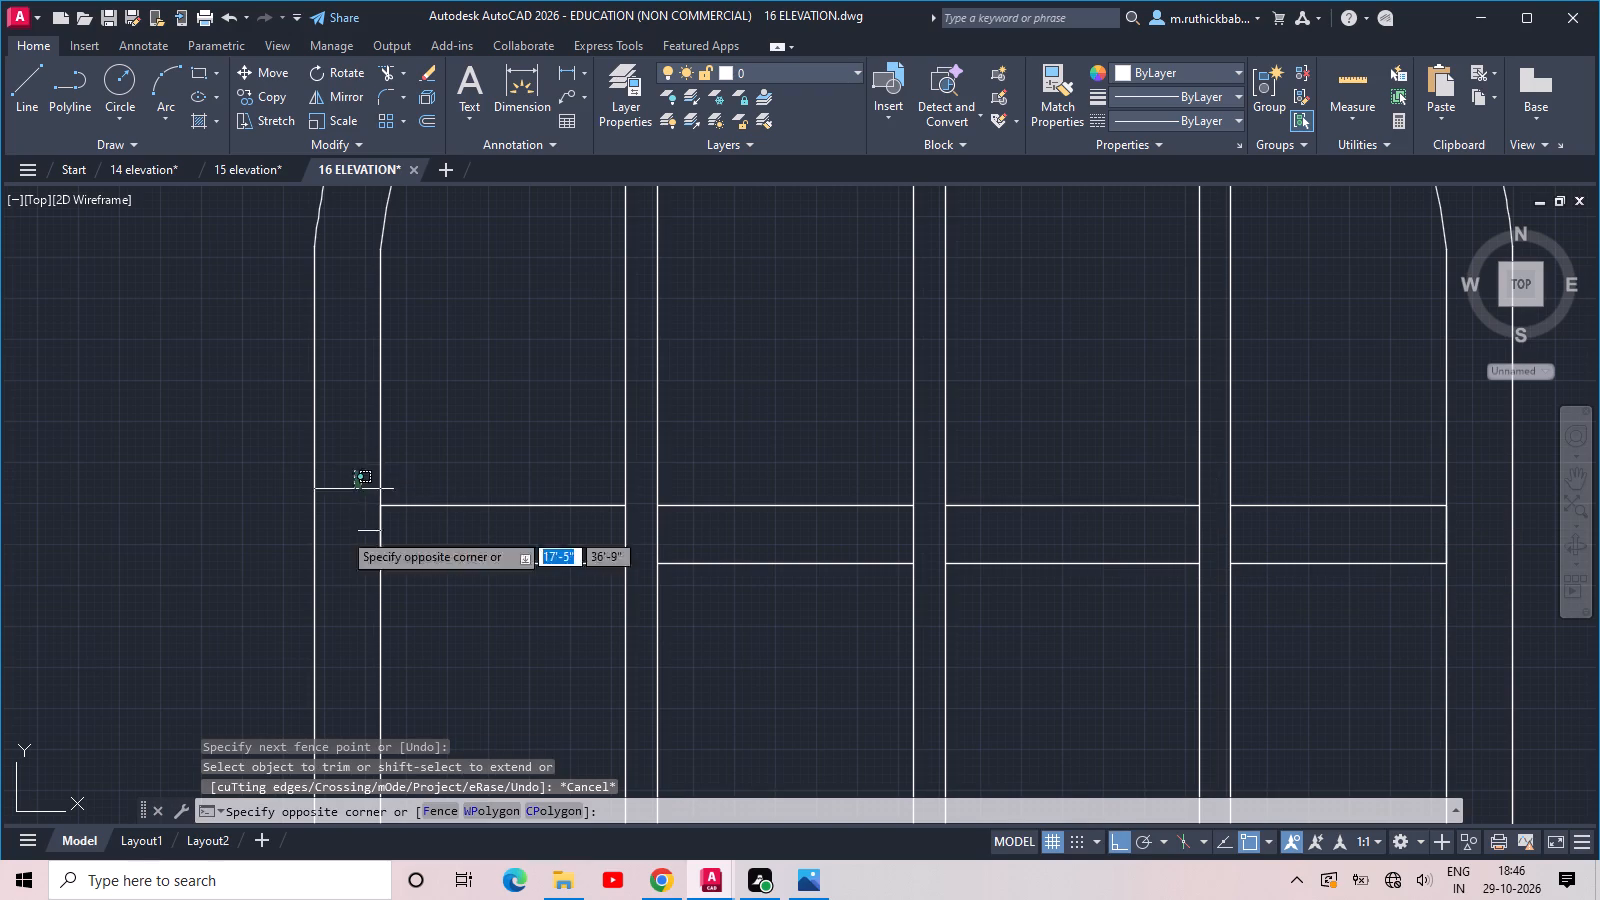
pyautogui.click(1489, 605)
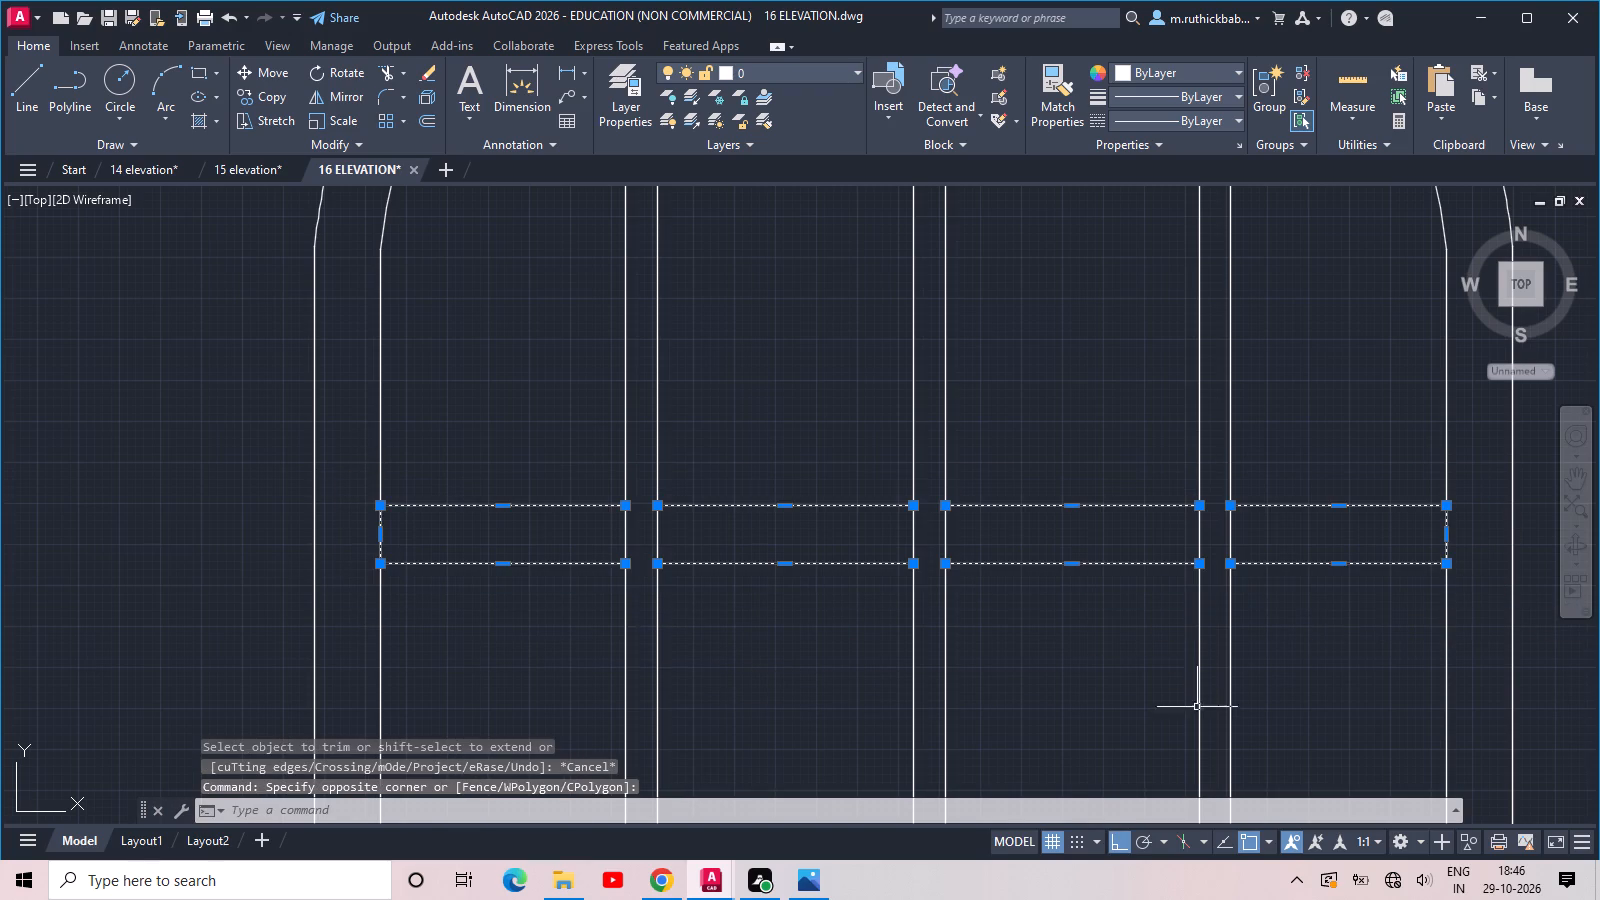
pyautogui.press('c')
pyautogui.press('o')
pyautogui.press('space')
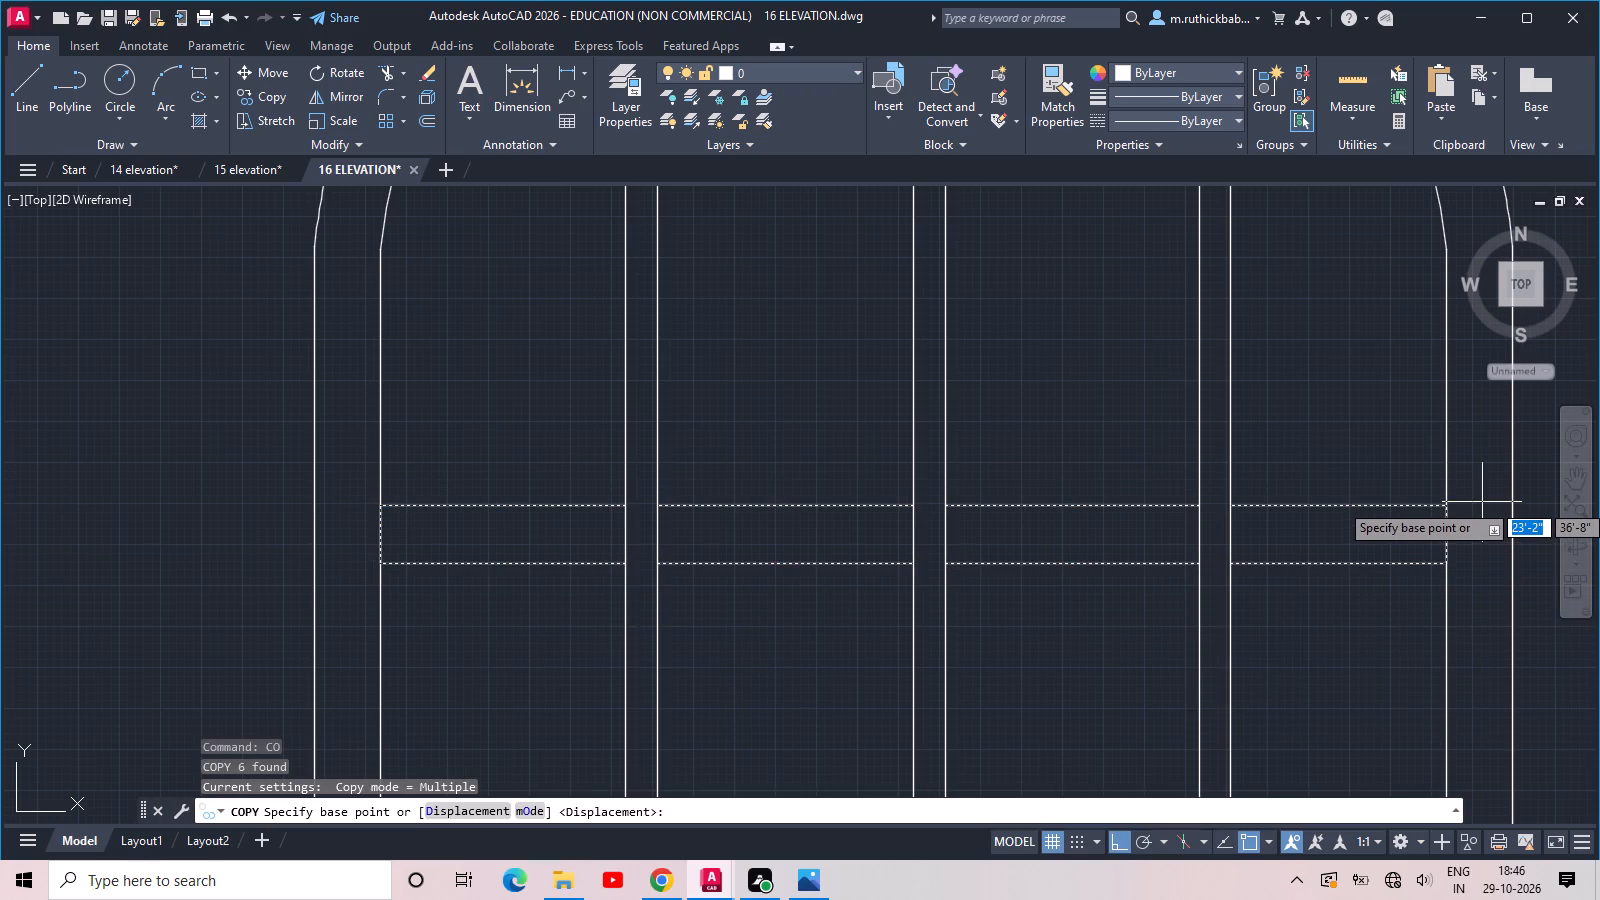
pyautogui.scroll(-3, 1431, 527)
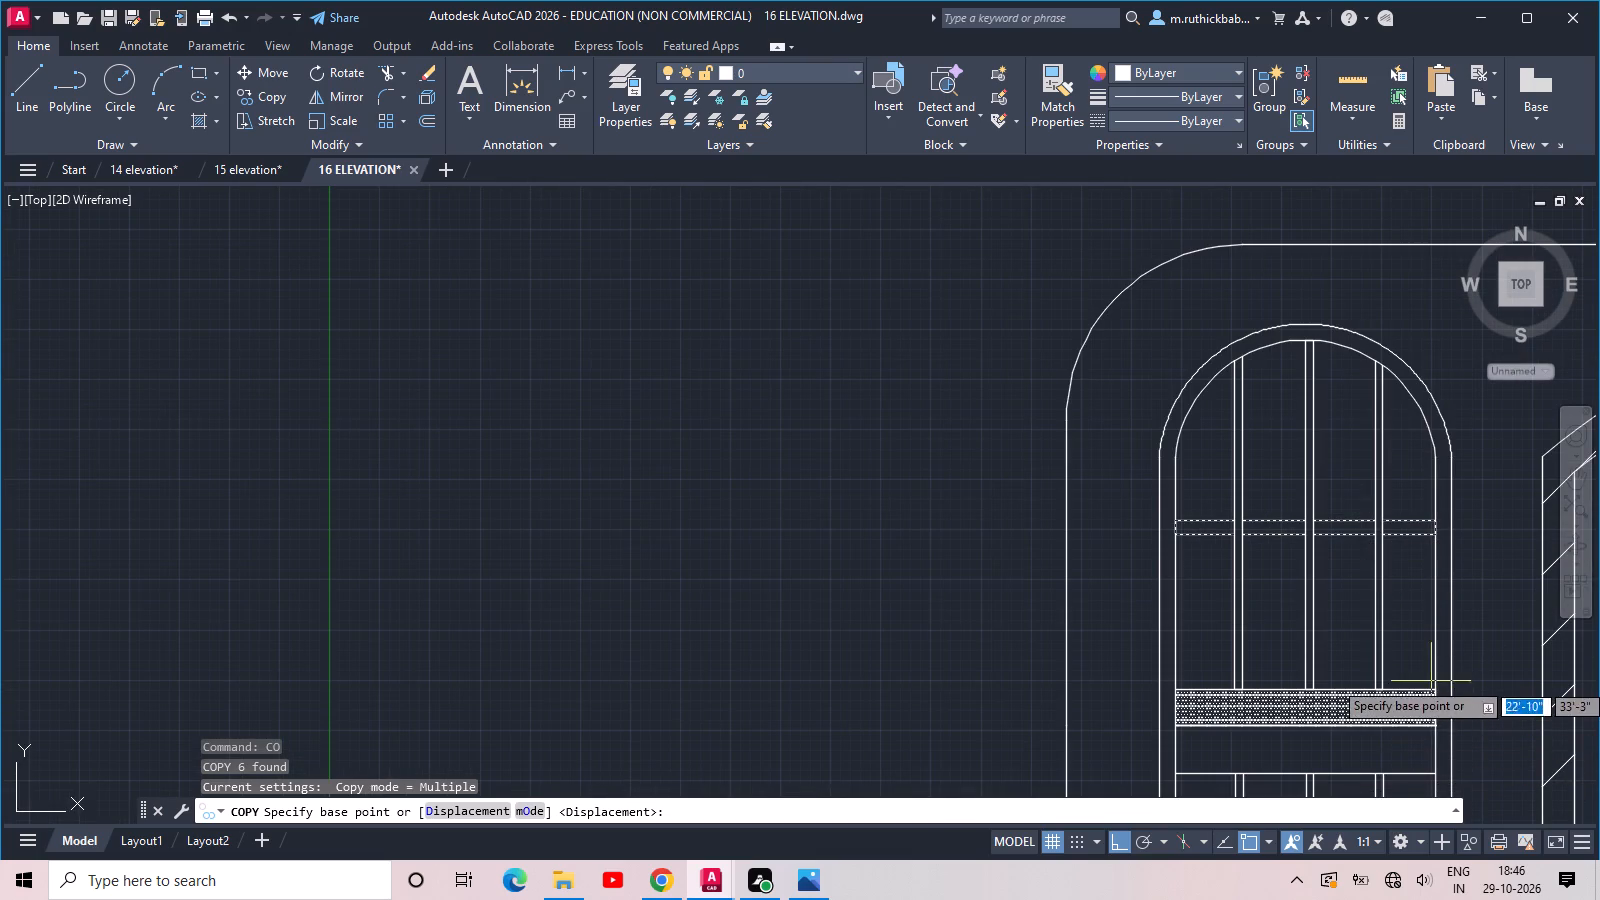
pyautogui.click(1436, 597)
pyautogui.moveTo(1427, 750); pyautogui.dragTo(1352, 611, button='middle')
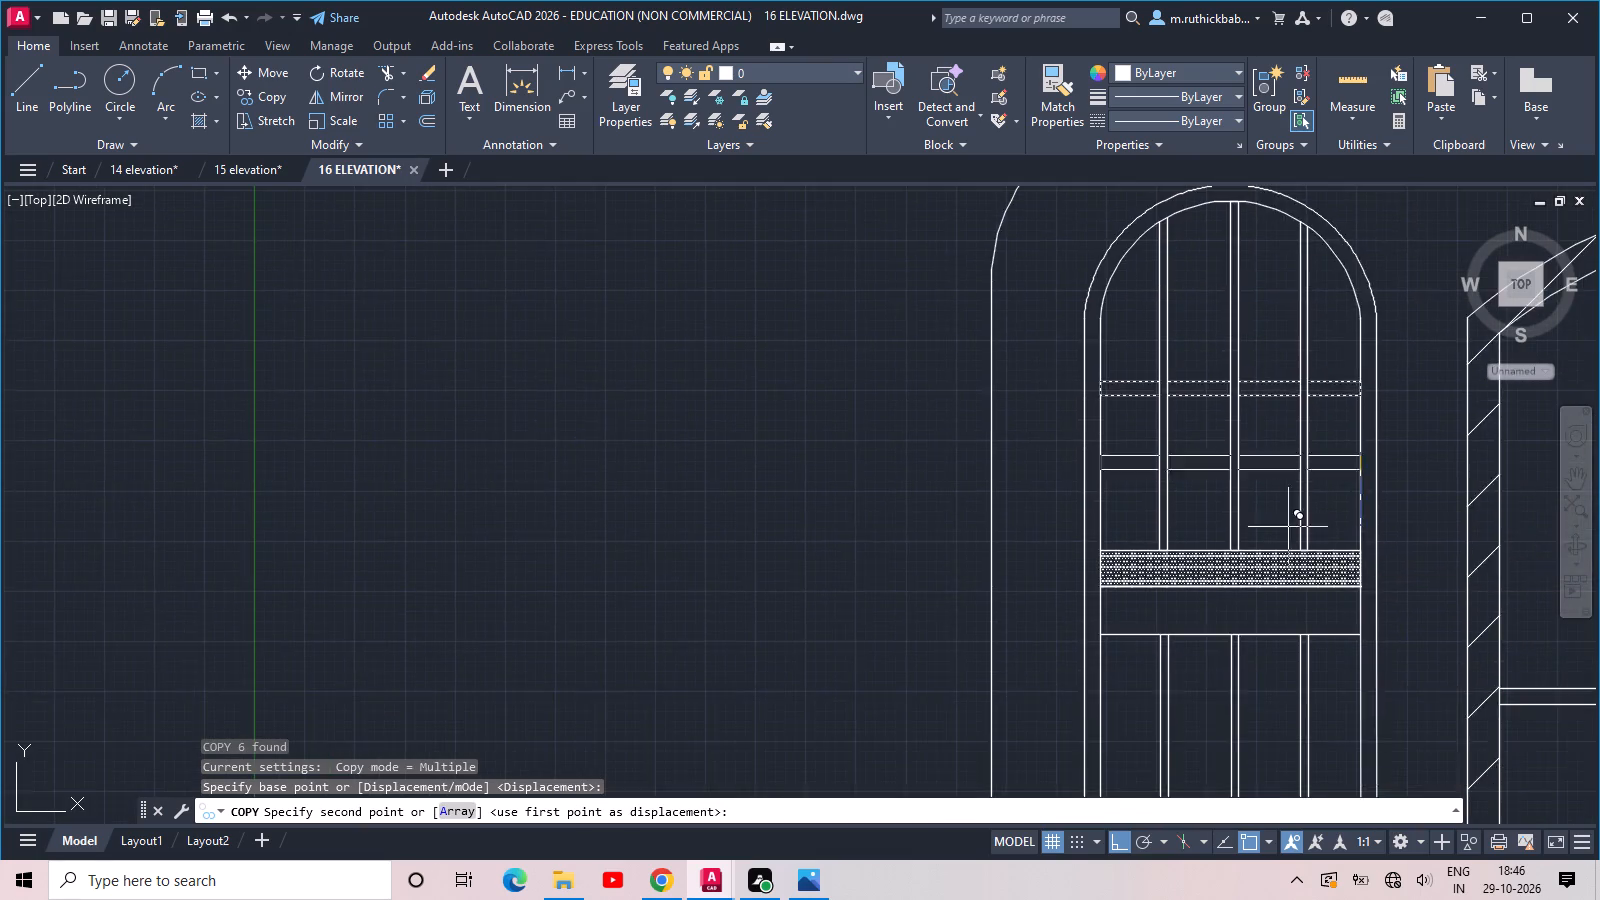
pyautogui.scroll(-2, 1286, 519)
pyautogui.scroll(2, 1350, 681)
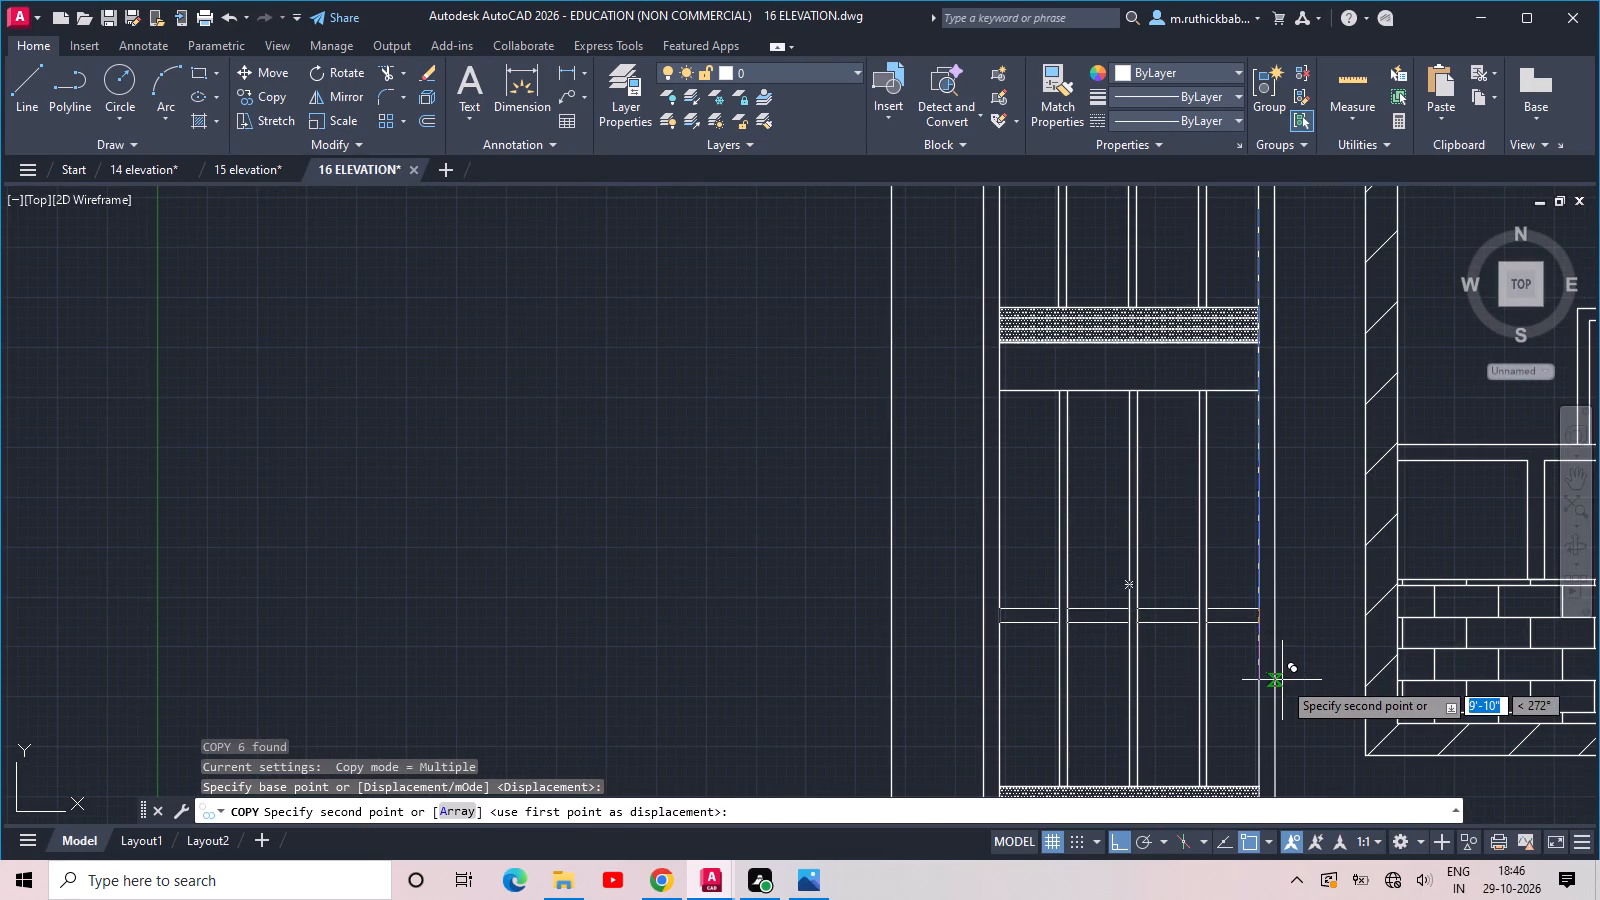
pyautogui.click(1264, 672)
pyautogui.scroll(-1, 1263, 636)
pyautogui.moveTo(1248, 799); pyautogui.dragTo(1217, 560, button='middle')
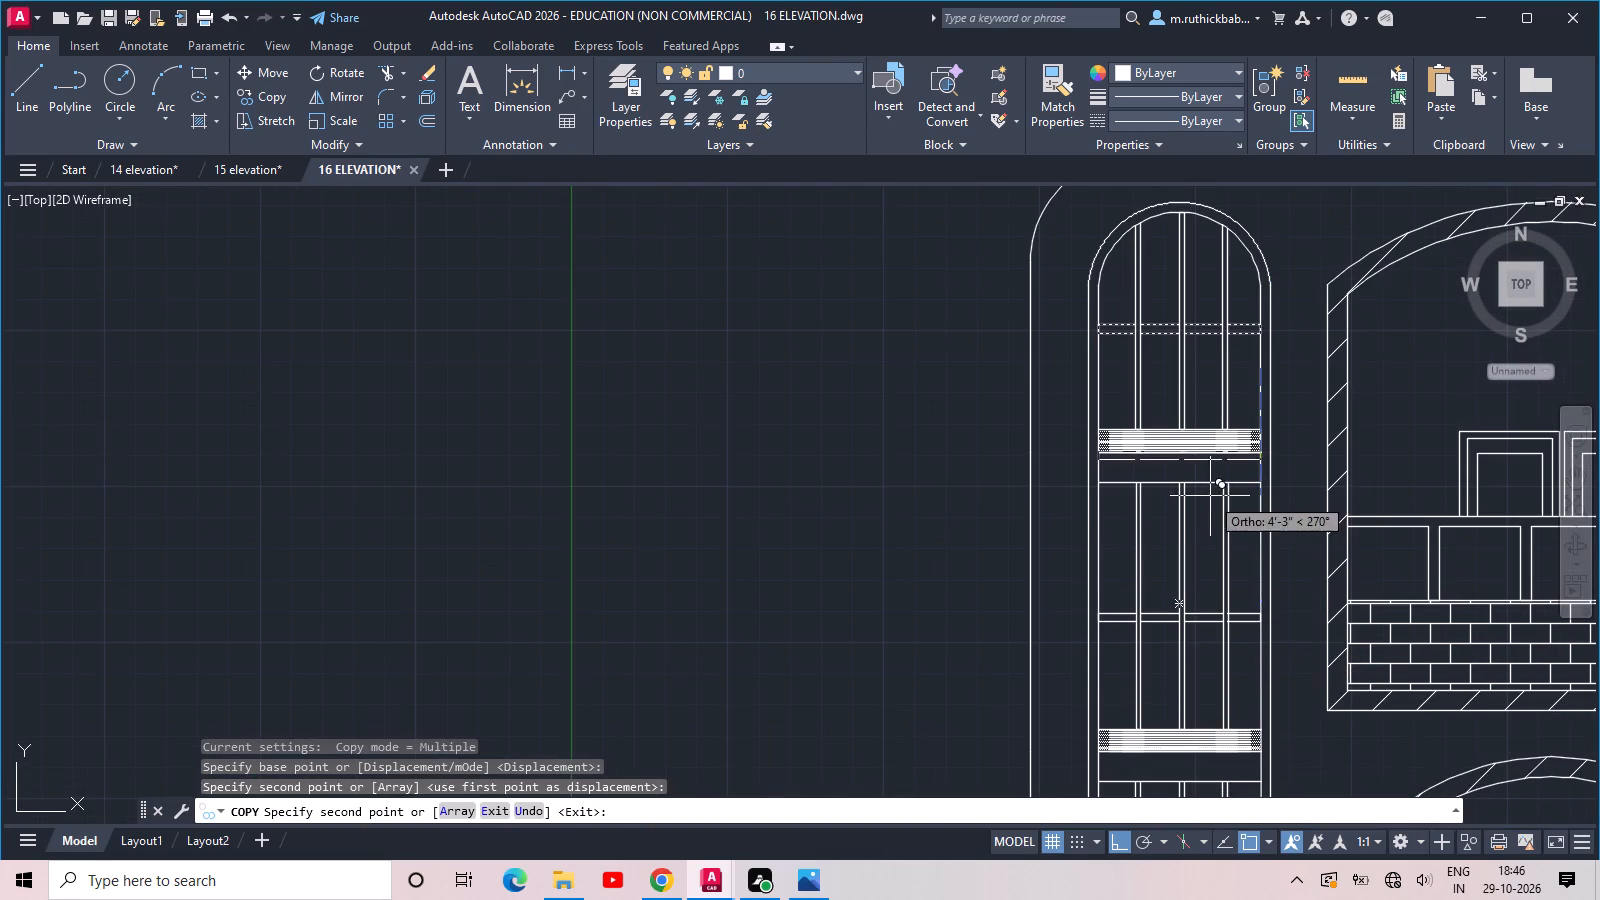
pyautogui.moveTo(1199, 540); pyautogui.dragTo(1084, 63, button='middle')
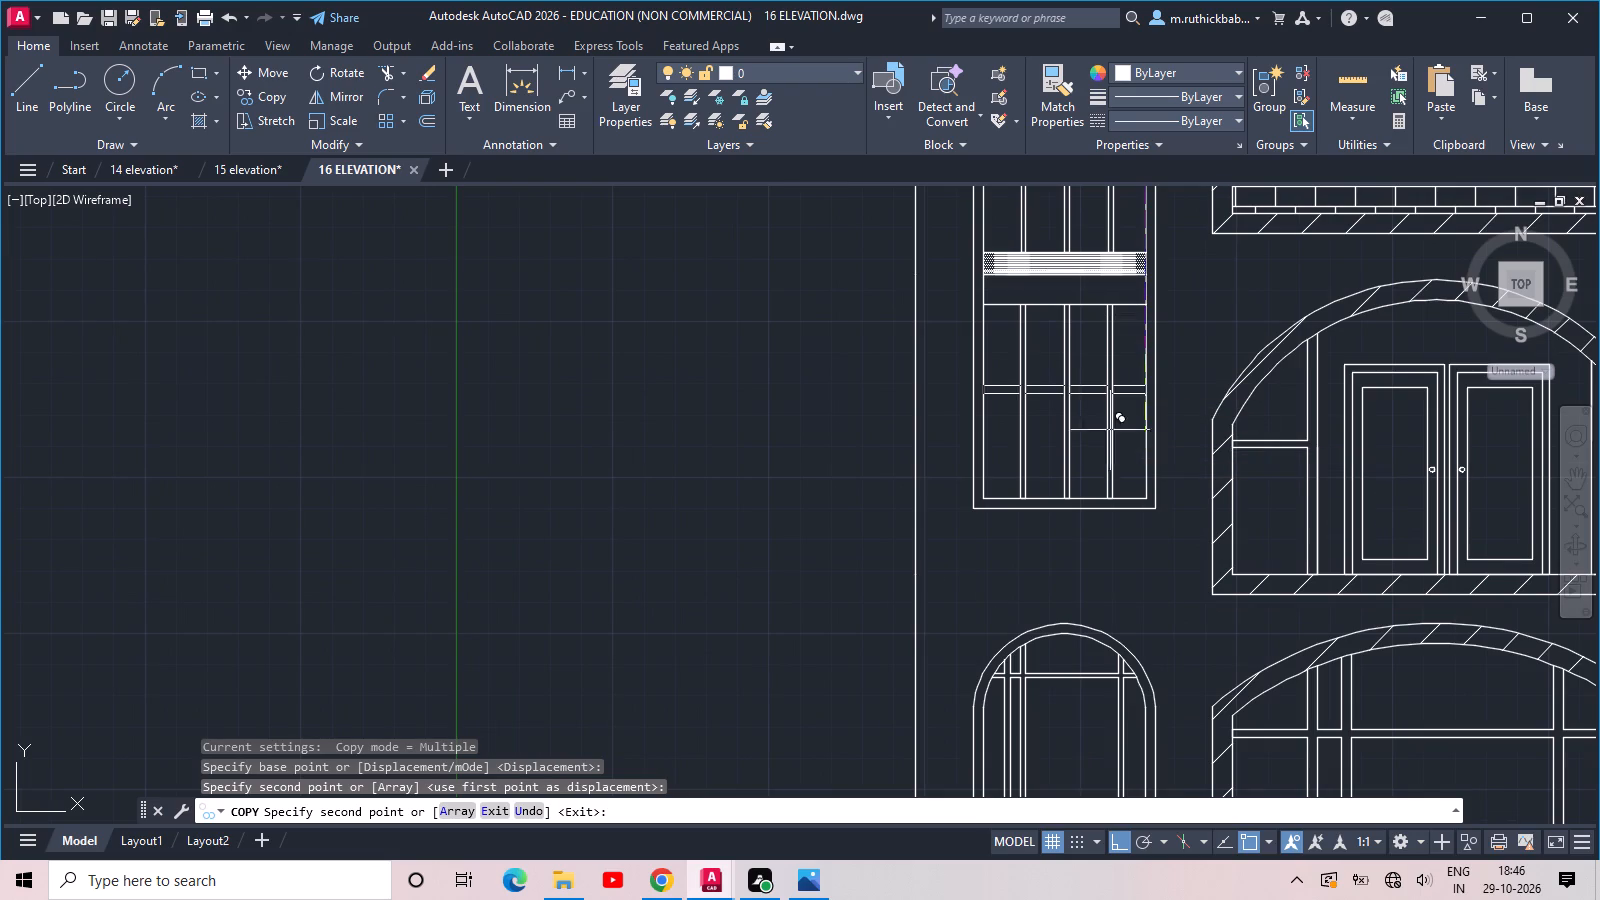
pyautogui.click(1146, 442)
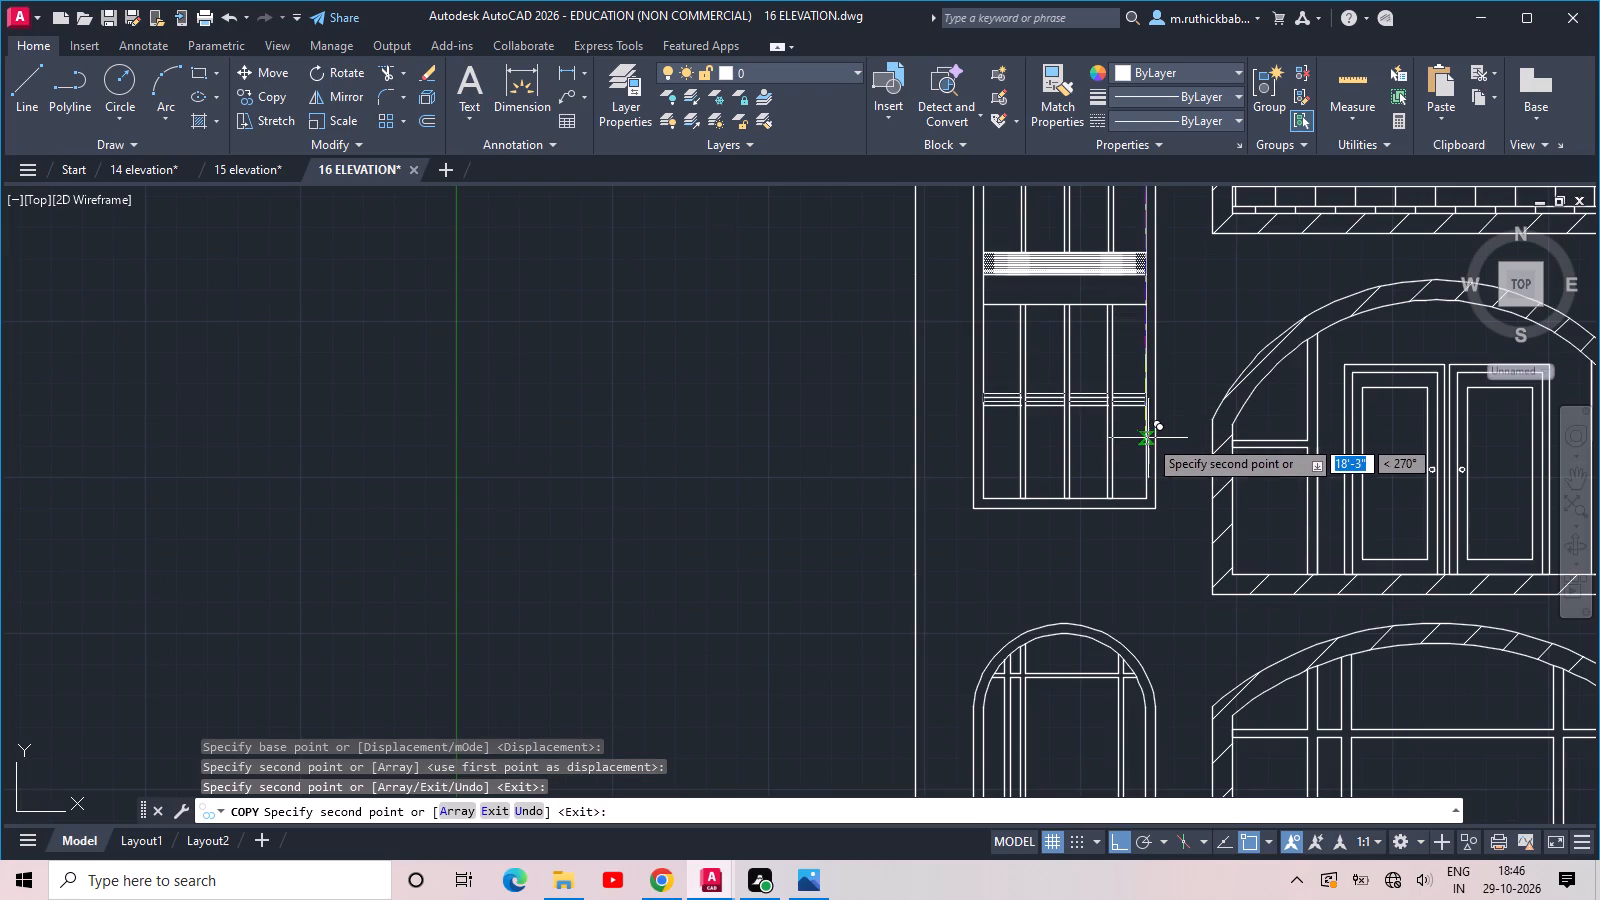
pyautogui.press('Escape')
# Save the elevation drawing.
pyautogui.scroll(-2, 1032, 442)
pyautogui.moveTo(1052, 410); pyautogui.dragTo(979, 533, button='middle')
pyautogui.scroll(-1, 1002, 512)
pyautogui.scroll(1, 1018, 503)
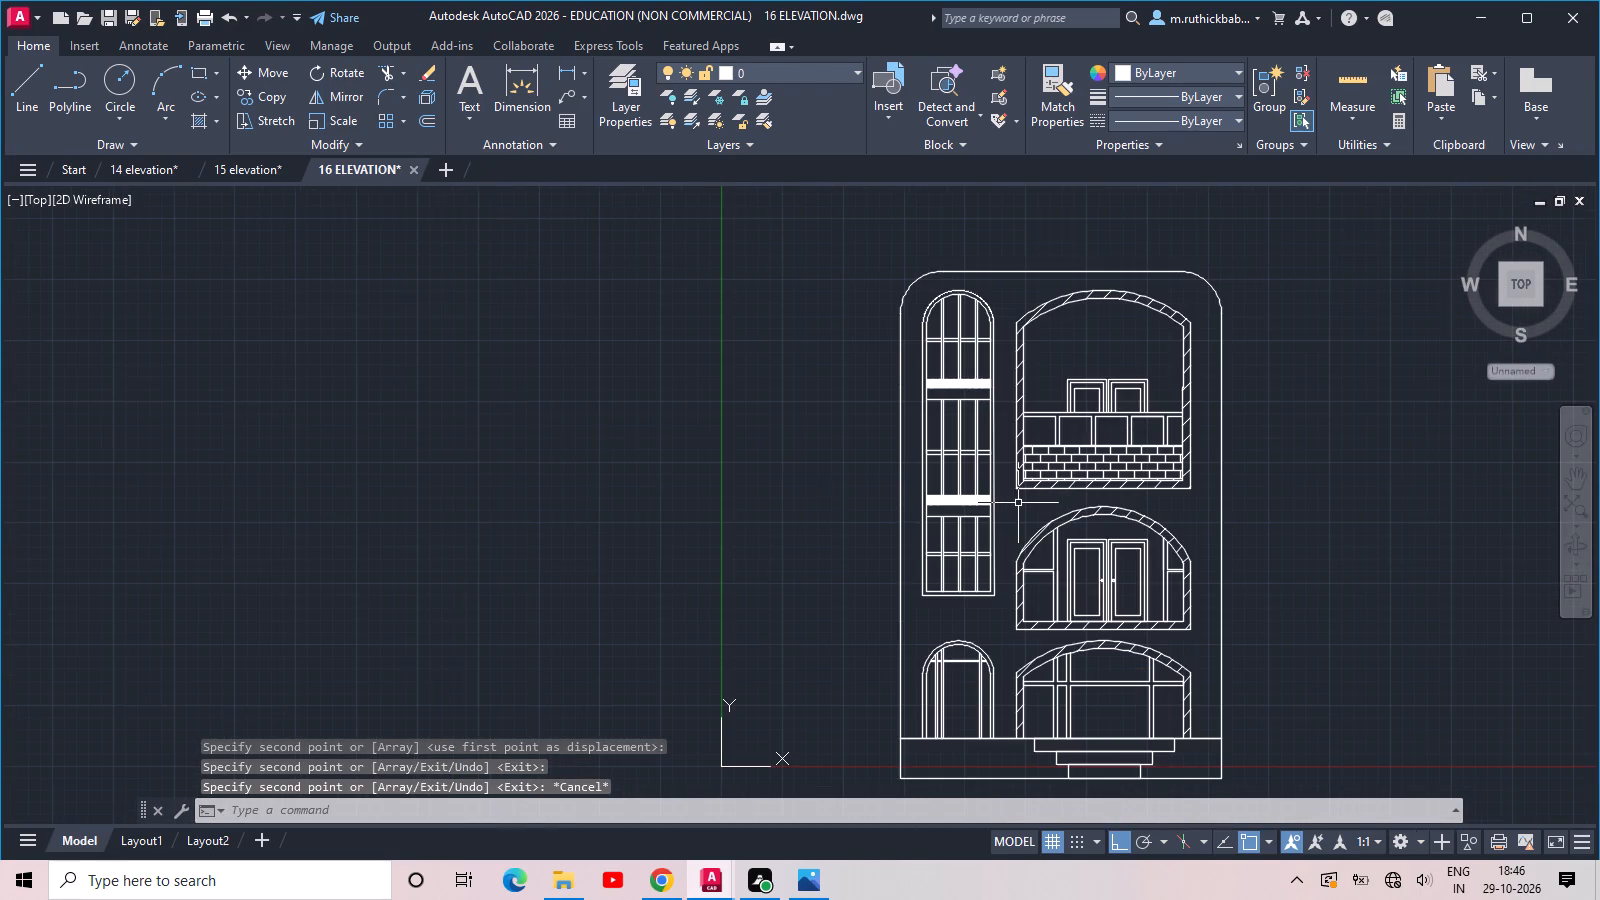
pyautogui.hotkey('ctrl', 's')
pyautogui.hotkey('ctrl', 's')
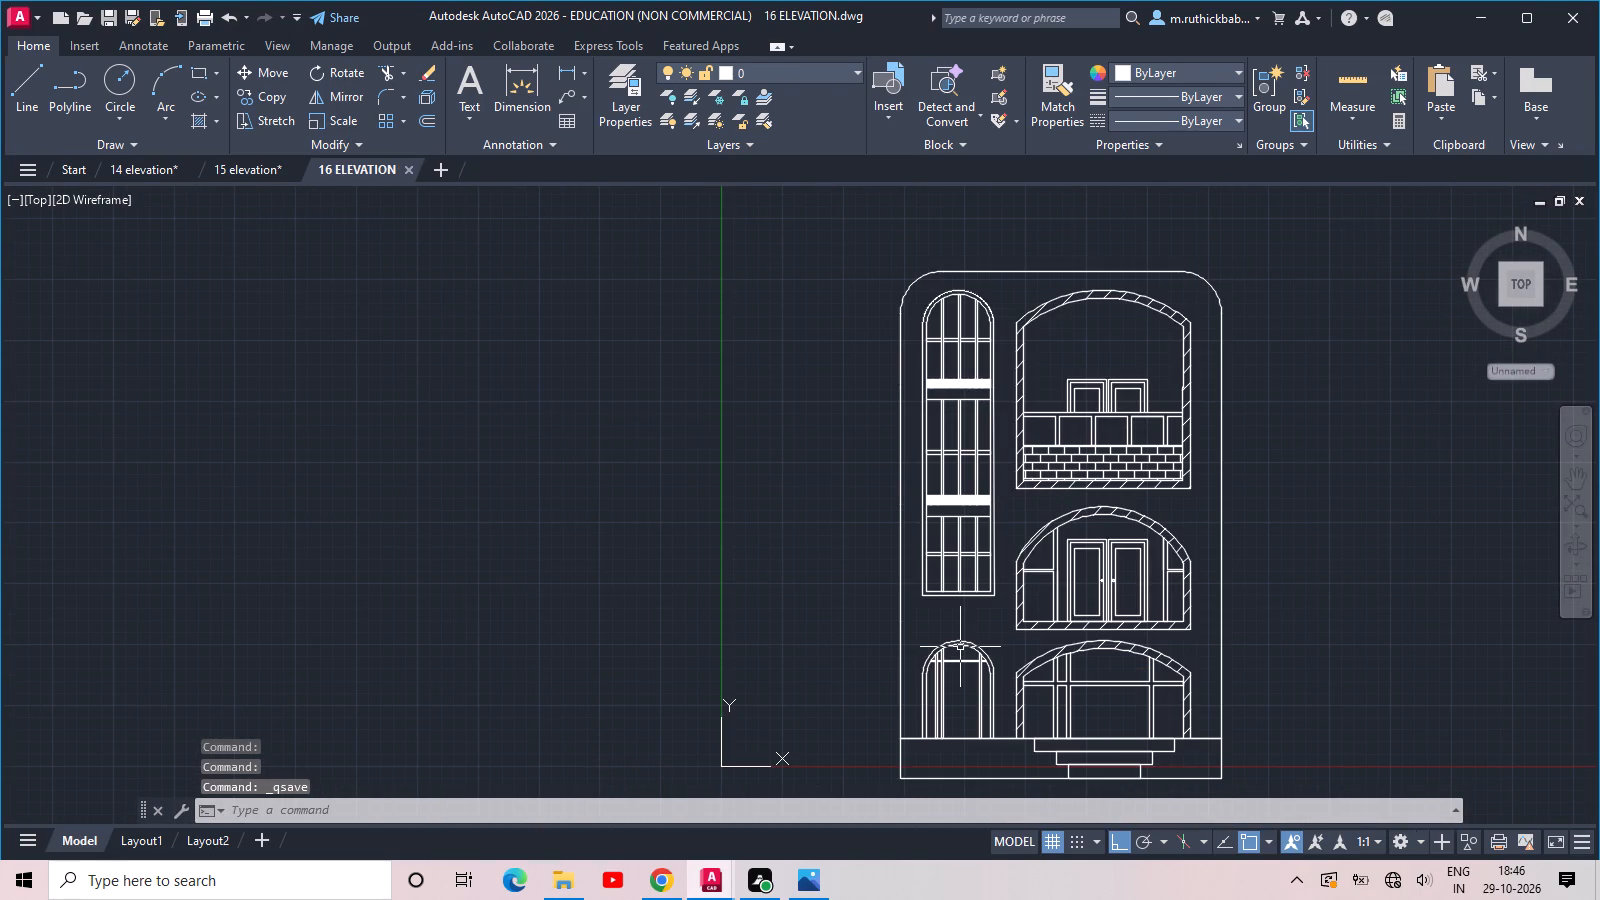
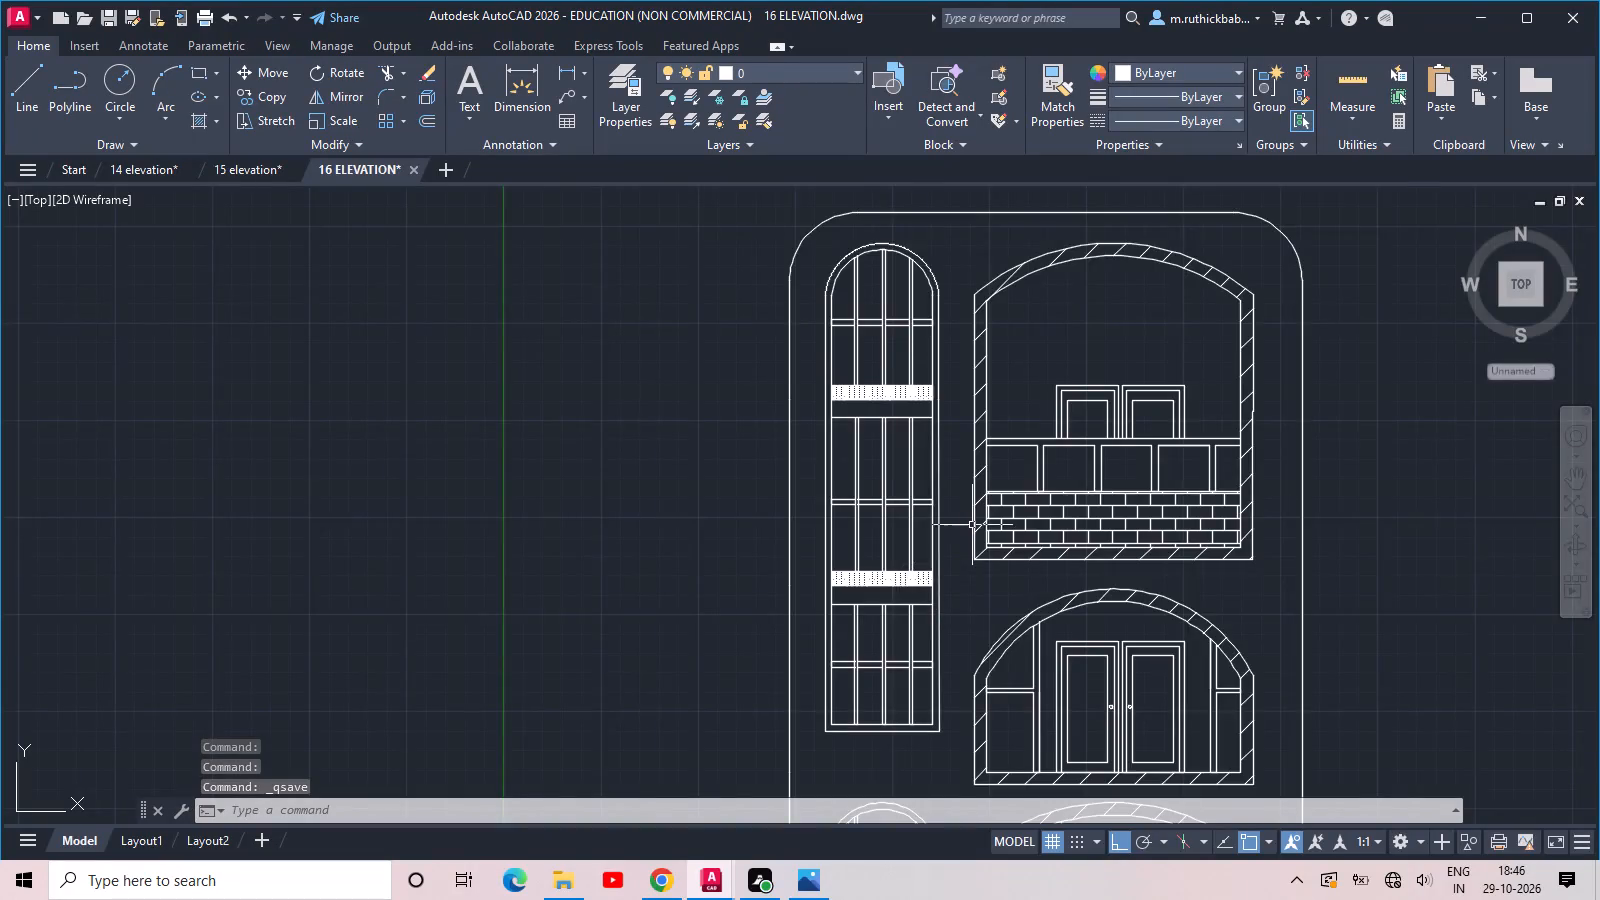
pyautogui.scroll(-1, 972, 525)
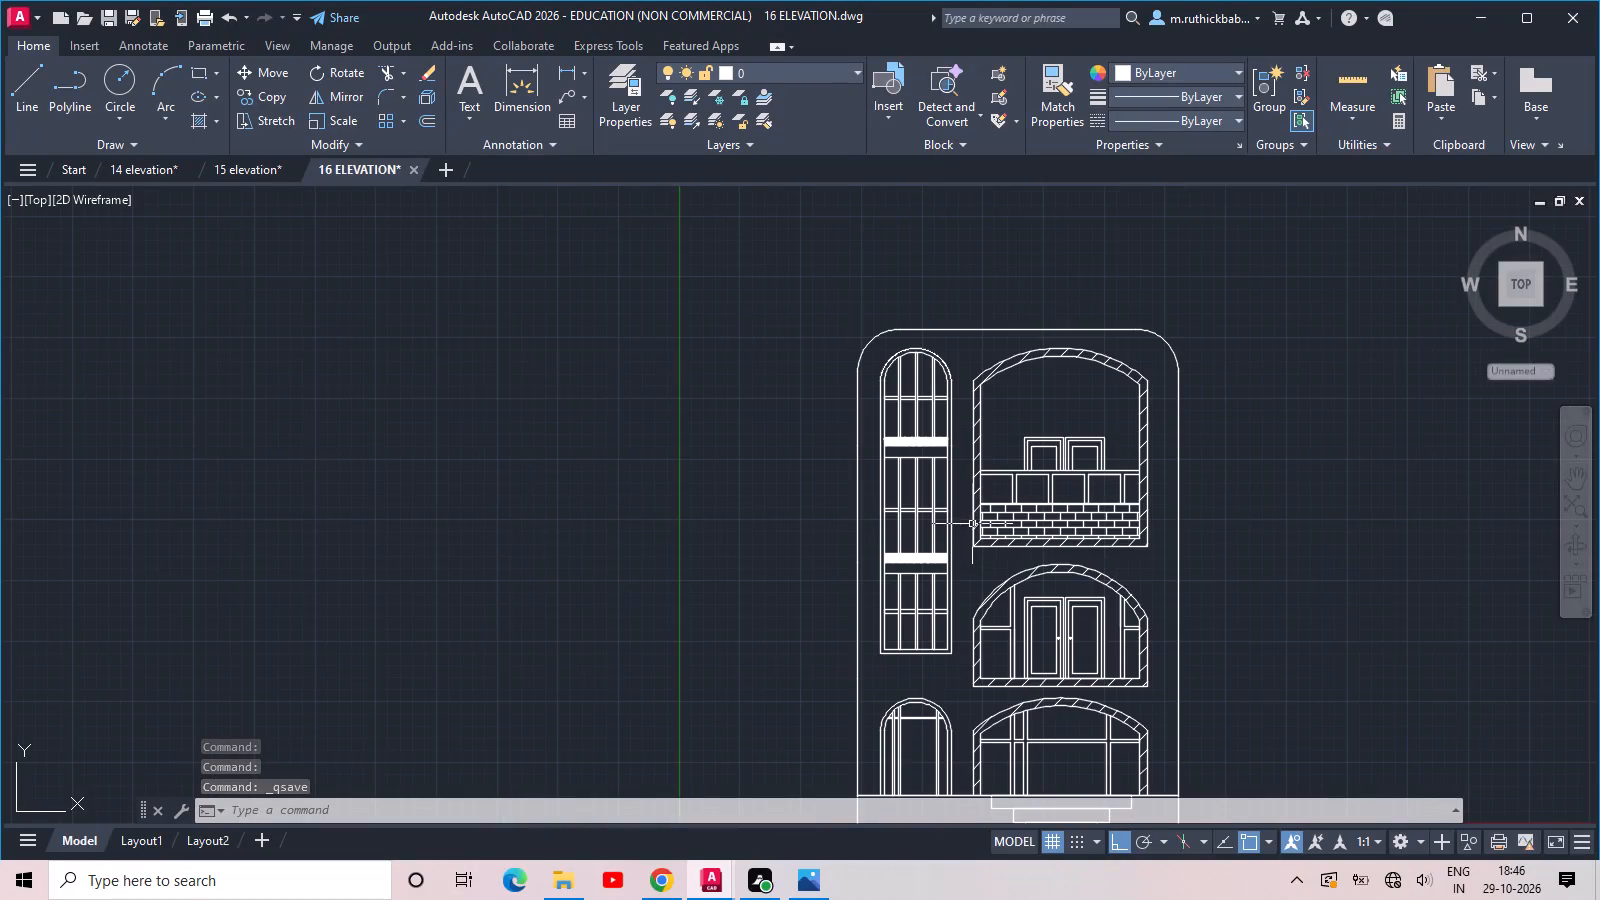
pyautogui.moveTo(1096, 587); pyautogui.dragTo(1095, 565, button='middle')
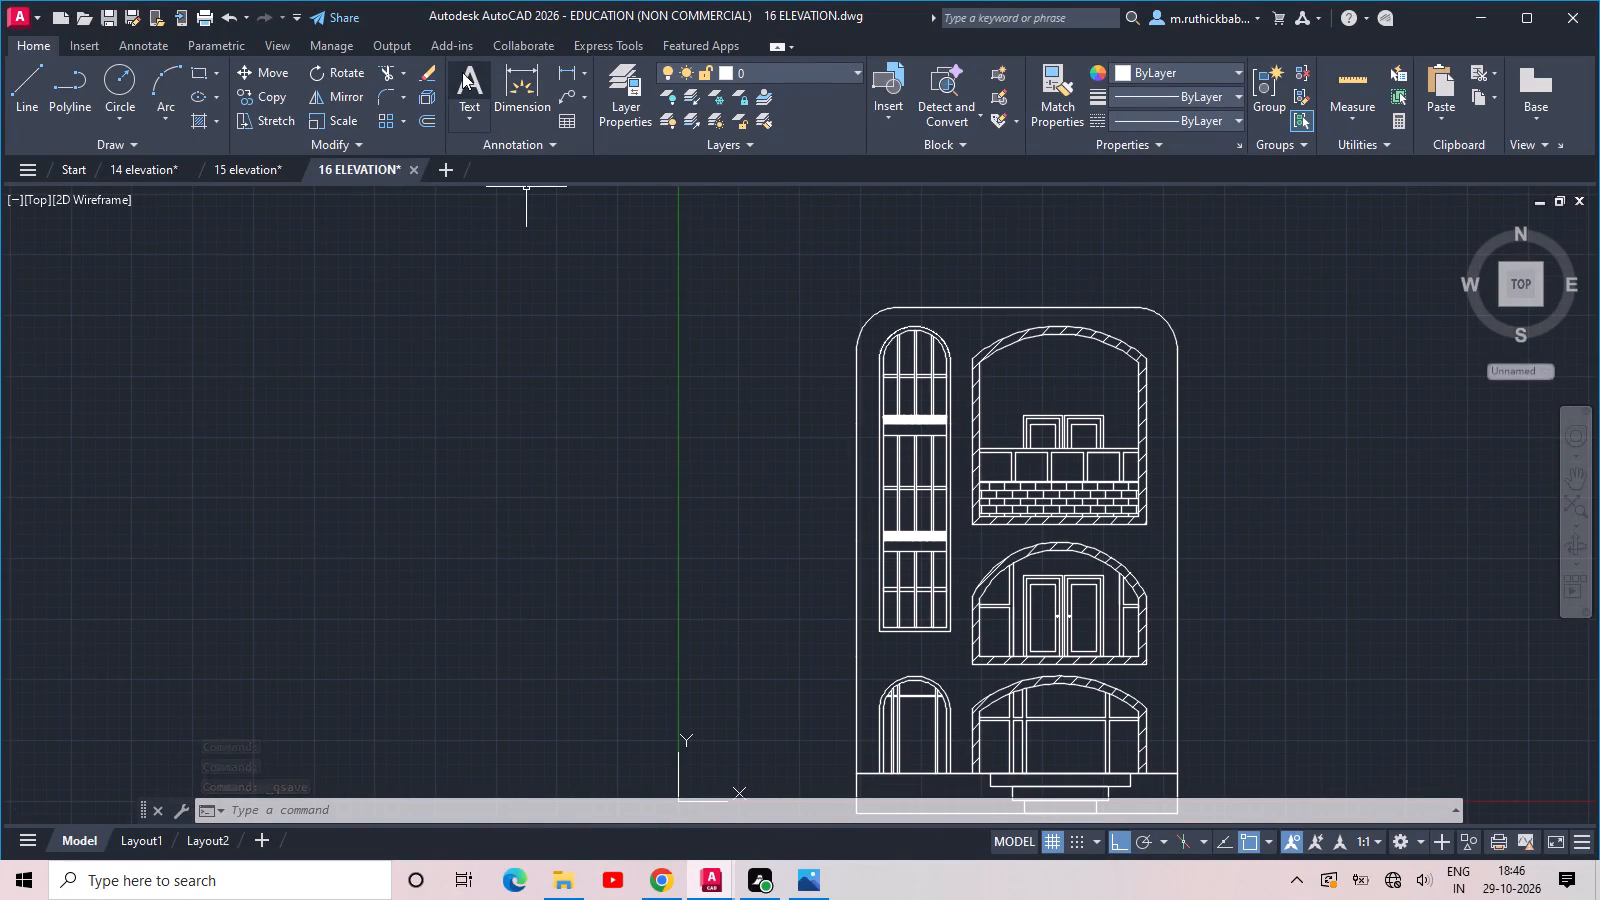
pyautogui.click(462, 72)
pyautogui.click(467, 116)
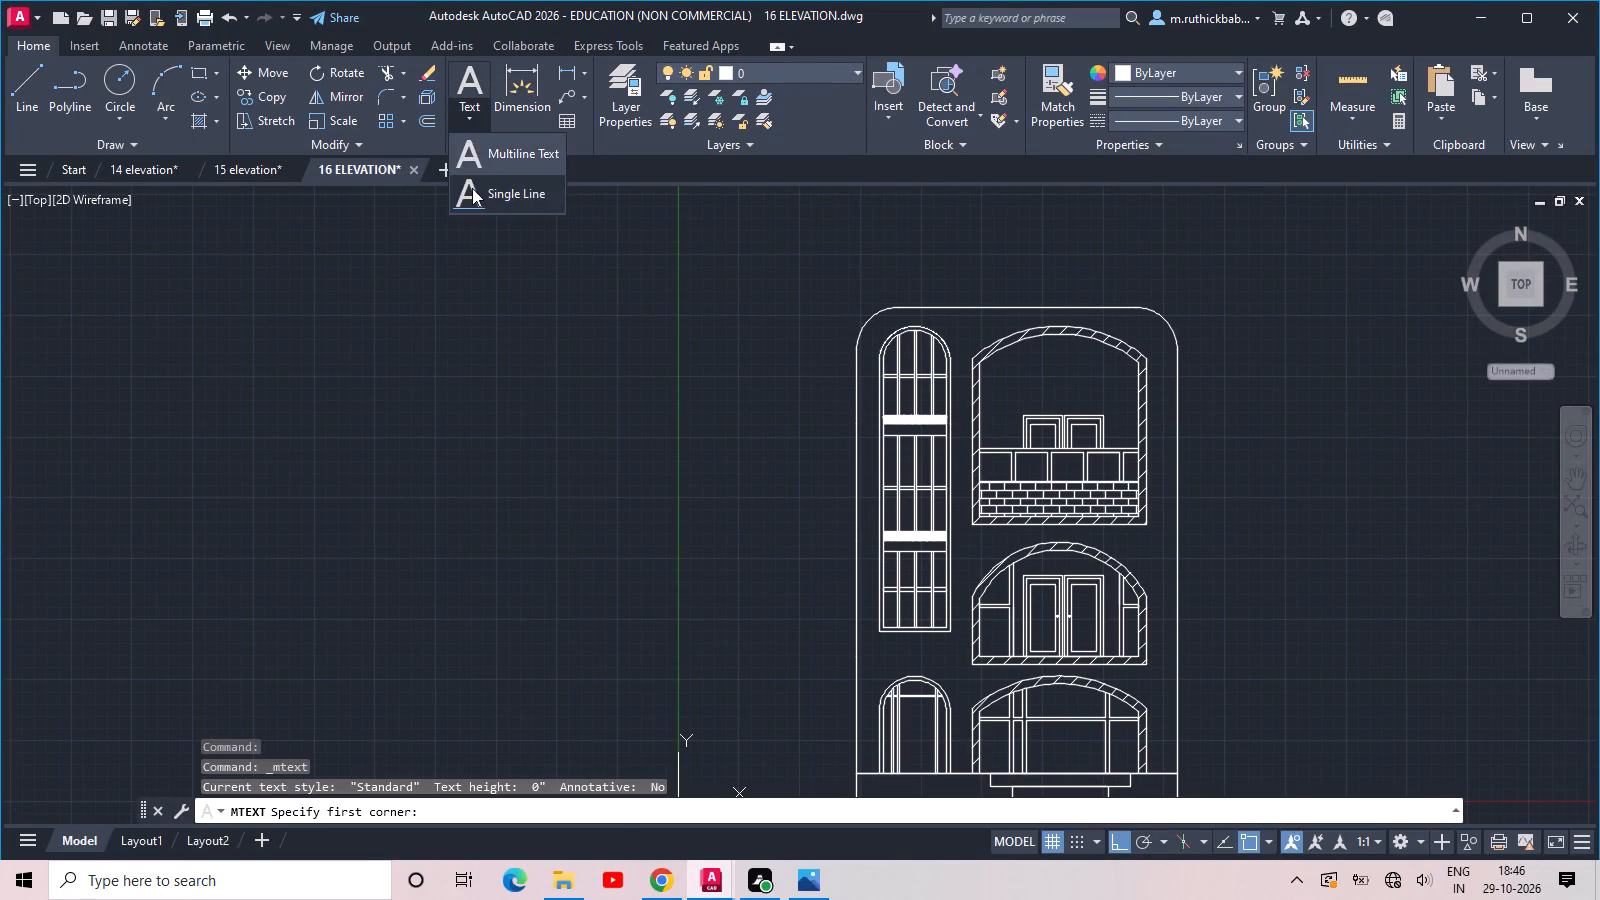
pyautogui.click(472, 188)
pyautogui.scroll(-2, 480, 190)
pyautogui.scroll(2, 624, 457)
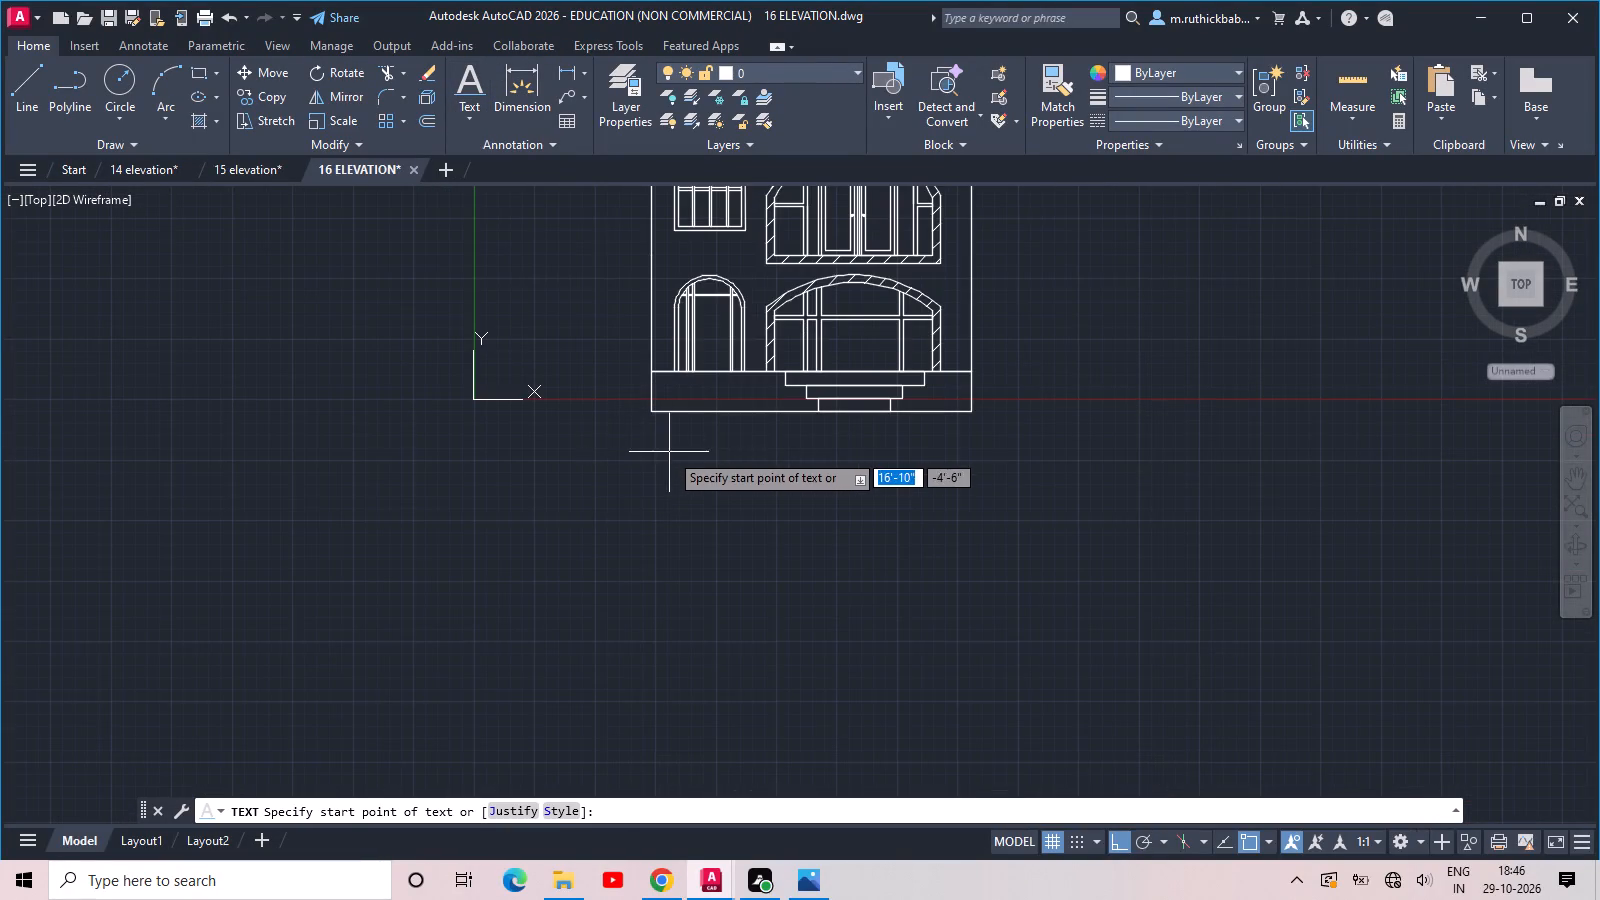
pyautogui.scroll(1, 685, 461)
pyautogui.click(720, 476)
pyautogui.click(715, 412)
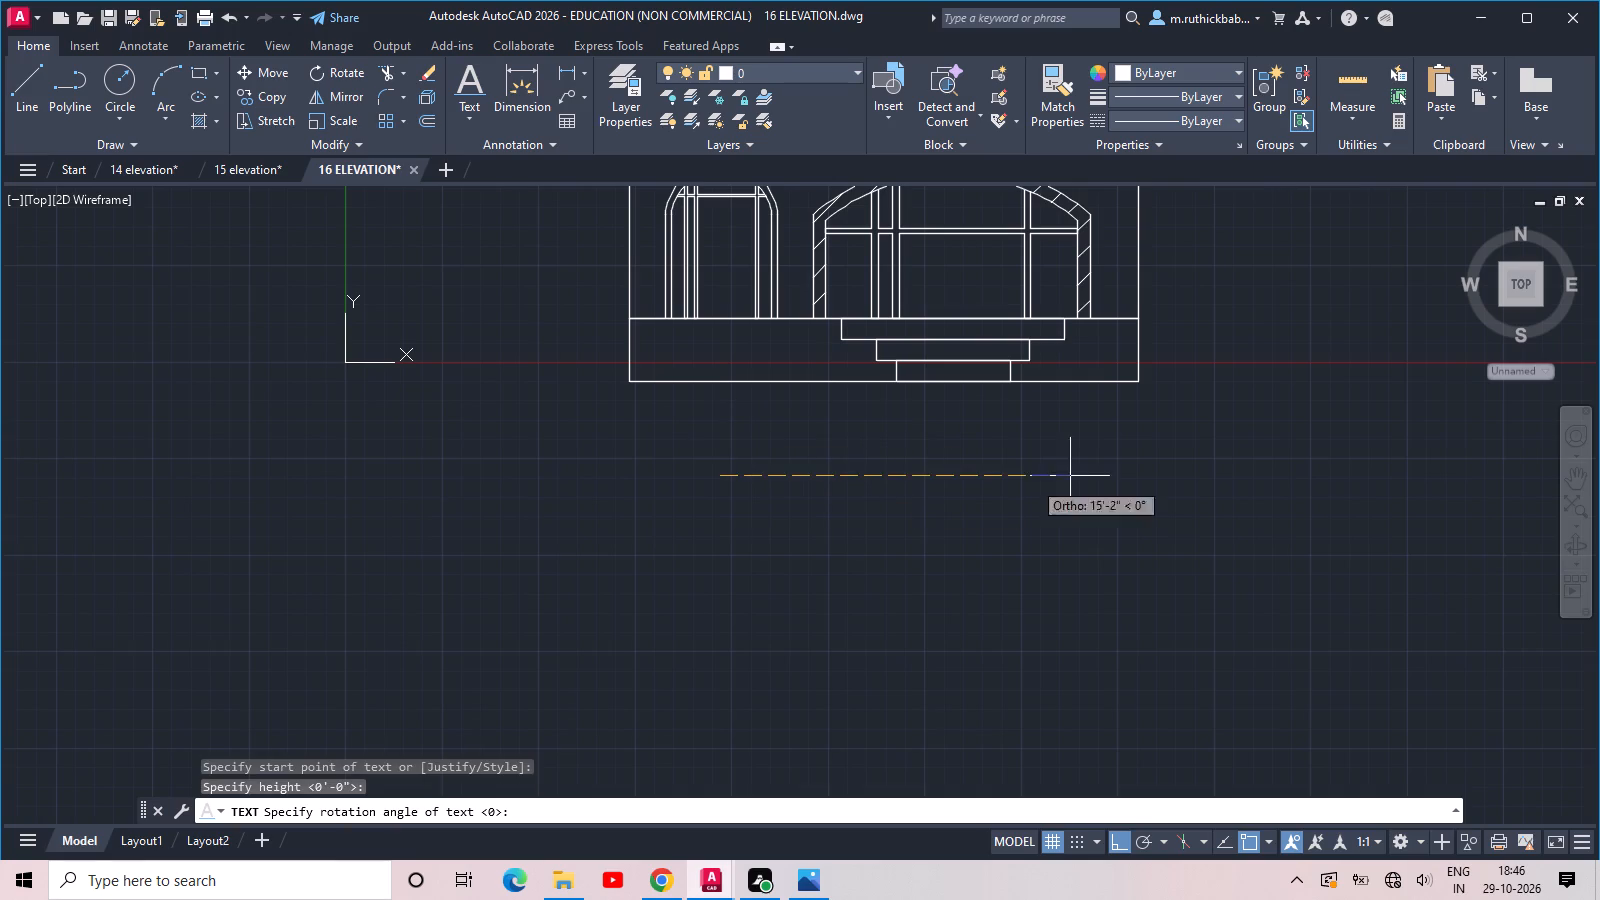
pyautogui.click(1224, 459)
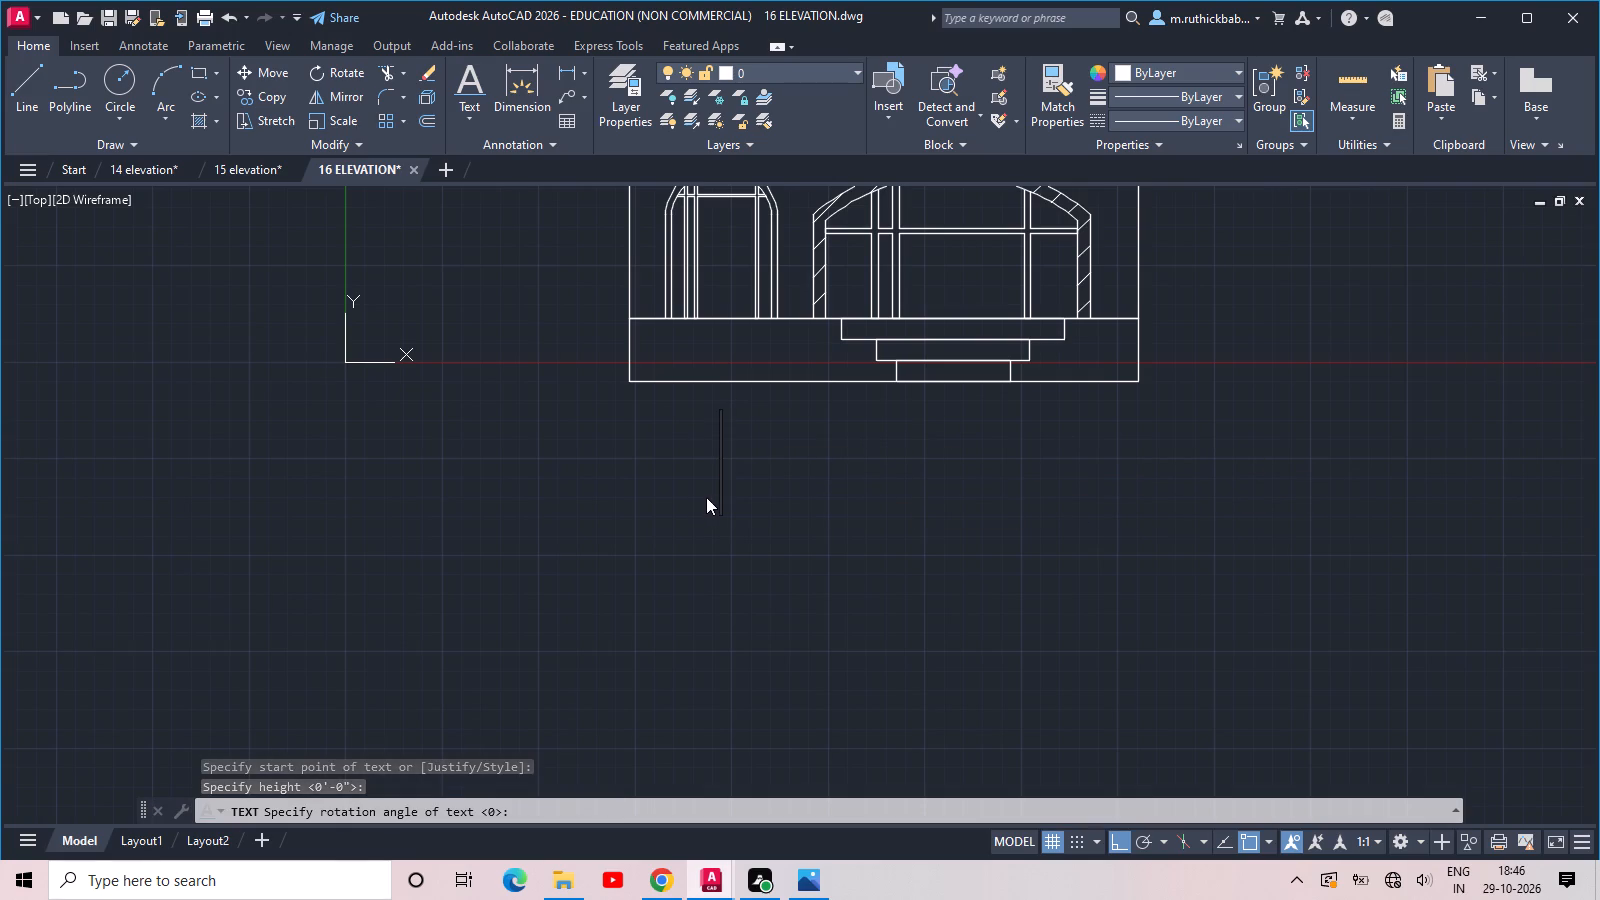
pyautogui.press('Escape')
# Place a horizontal single-line text about 1'-2" high below the building's base.
pyautogui.click(465, 78)
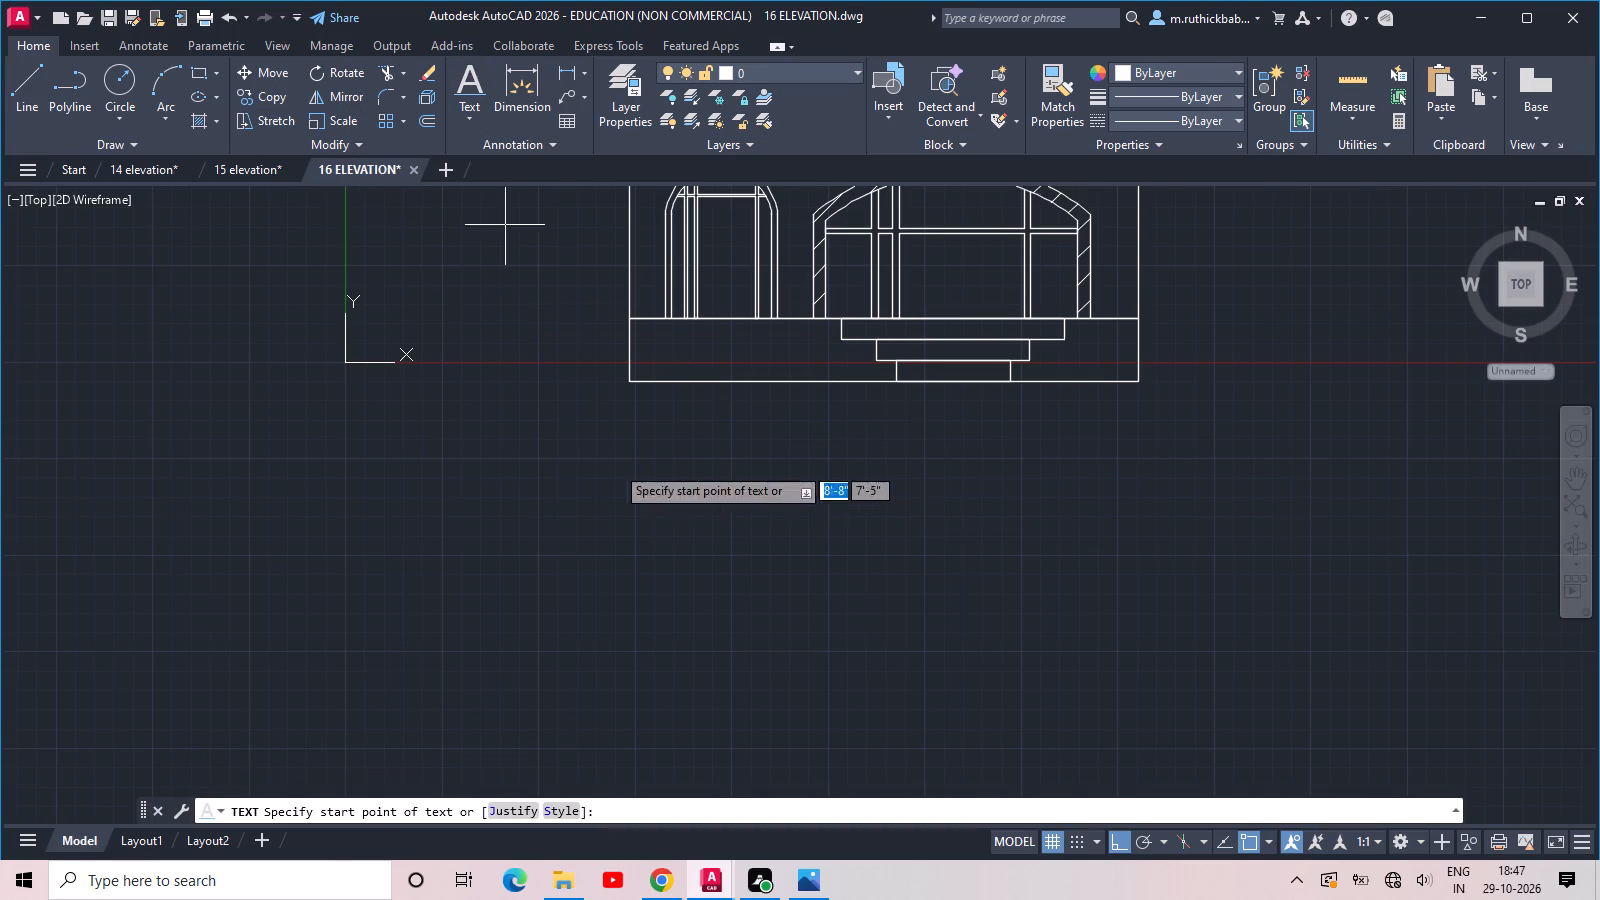
pyautogui.click(721, 525)
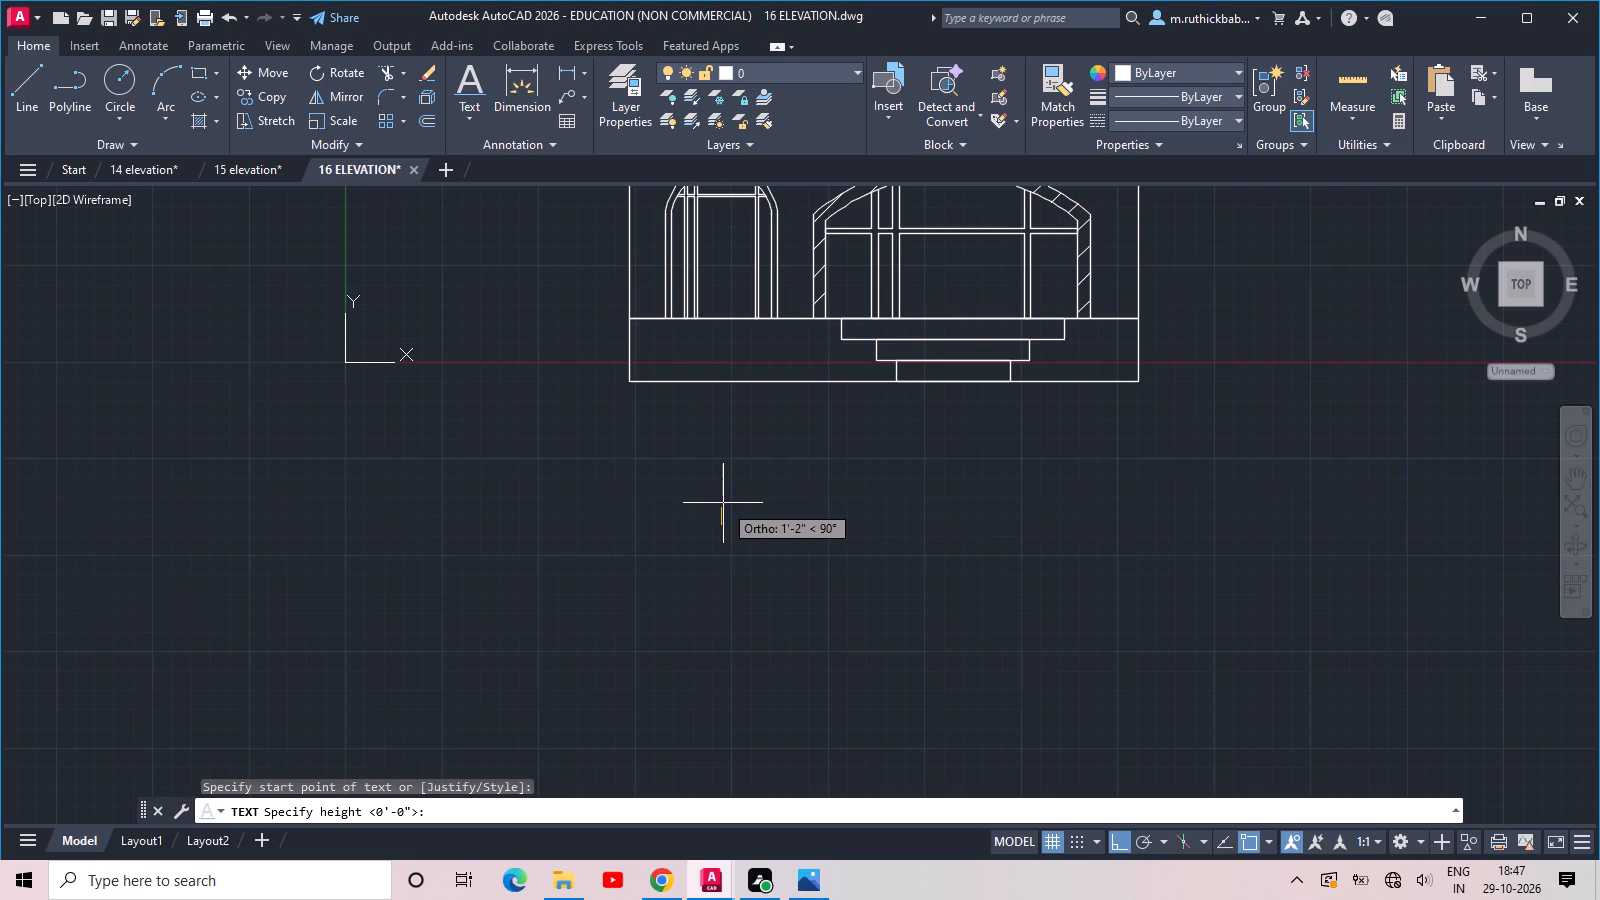
pyautogui.click(723, 503)
pyautogui.click(1278, 531)
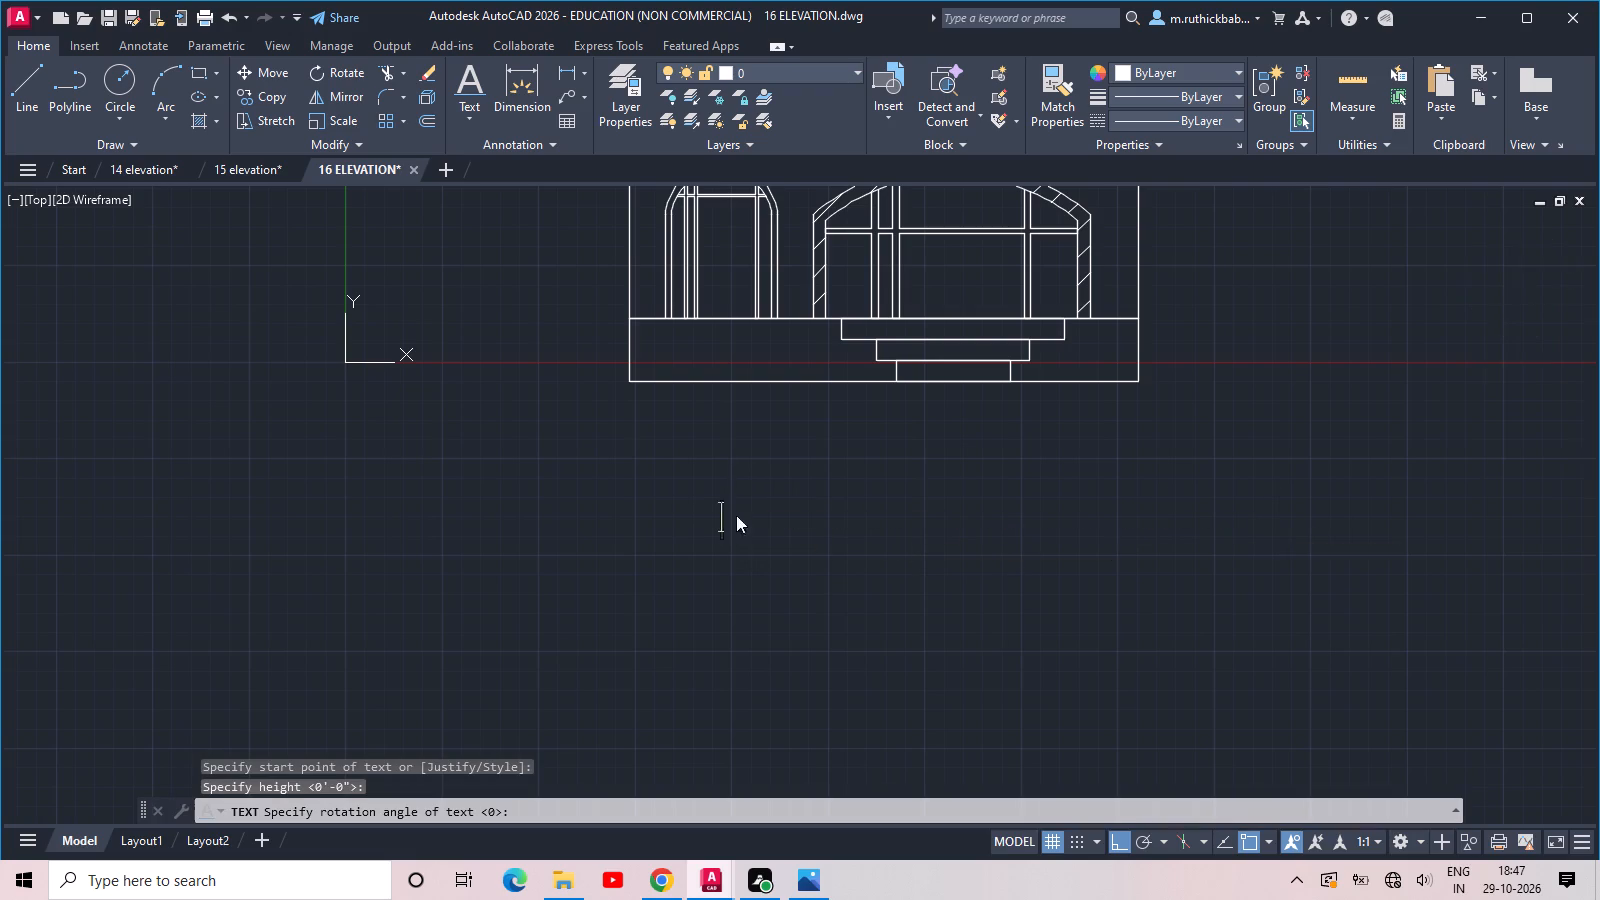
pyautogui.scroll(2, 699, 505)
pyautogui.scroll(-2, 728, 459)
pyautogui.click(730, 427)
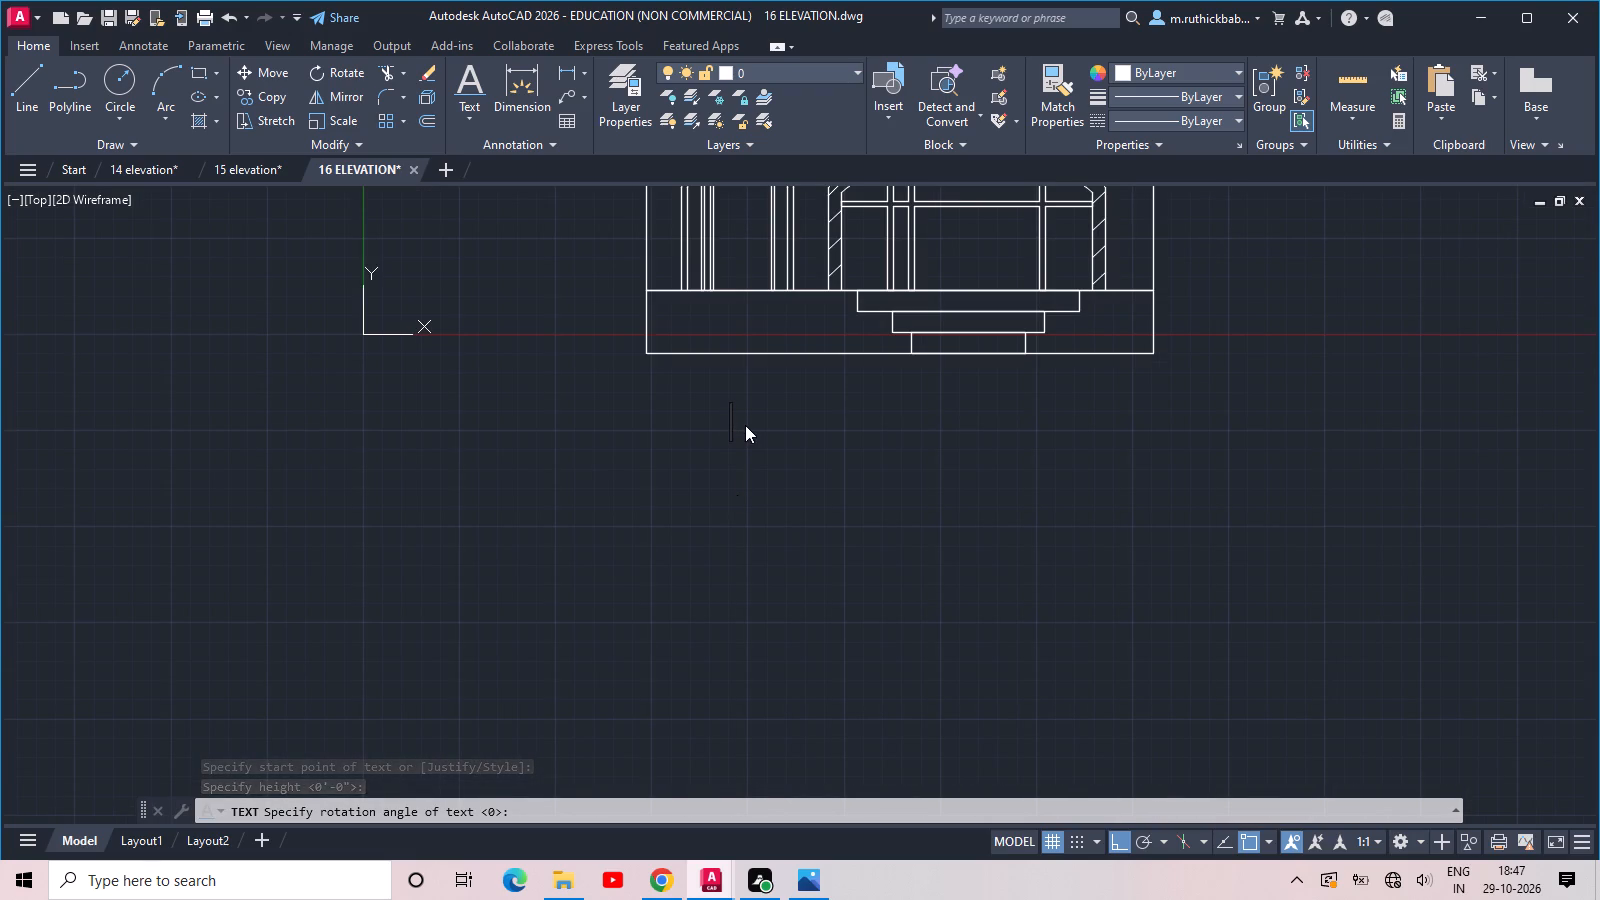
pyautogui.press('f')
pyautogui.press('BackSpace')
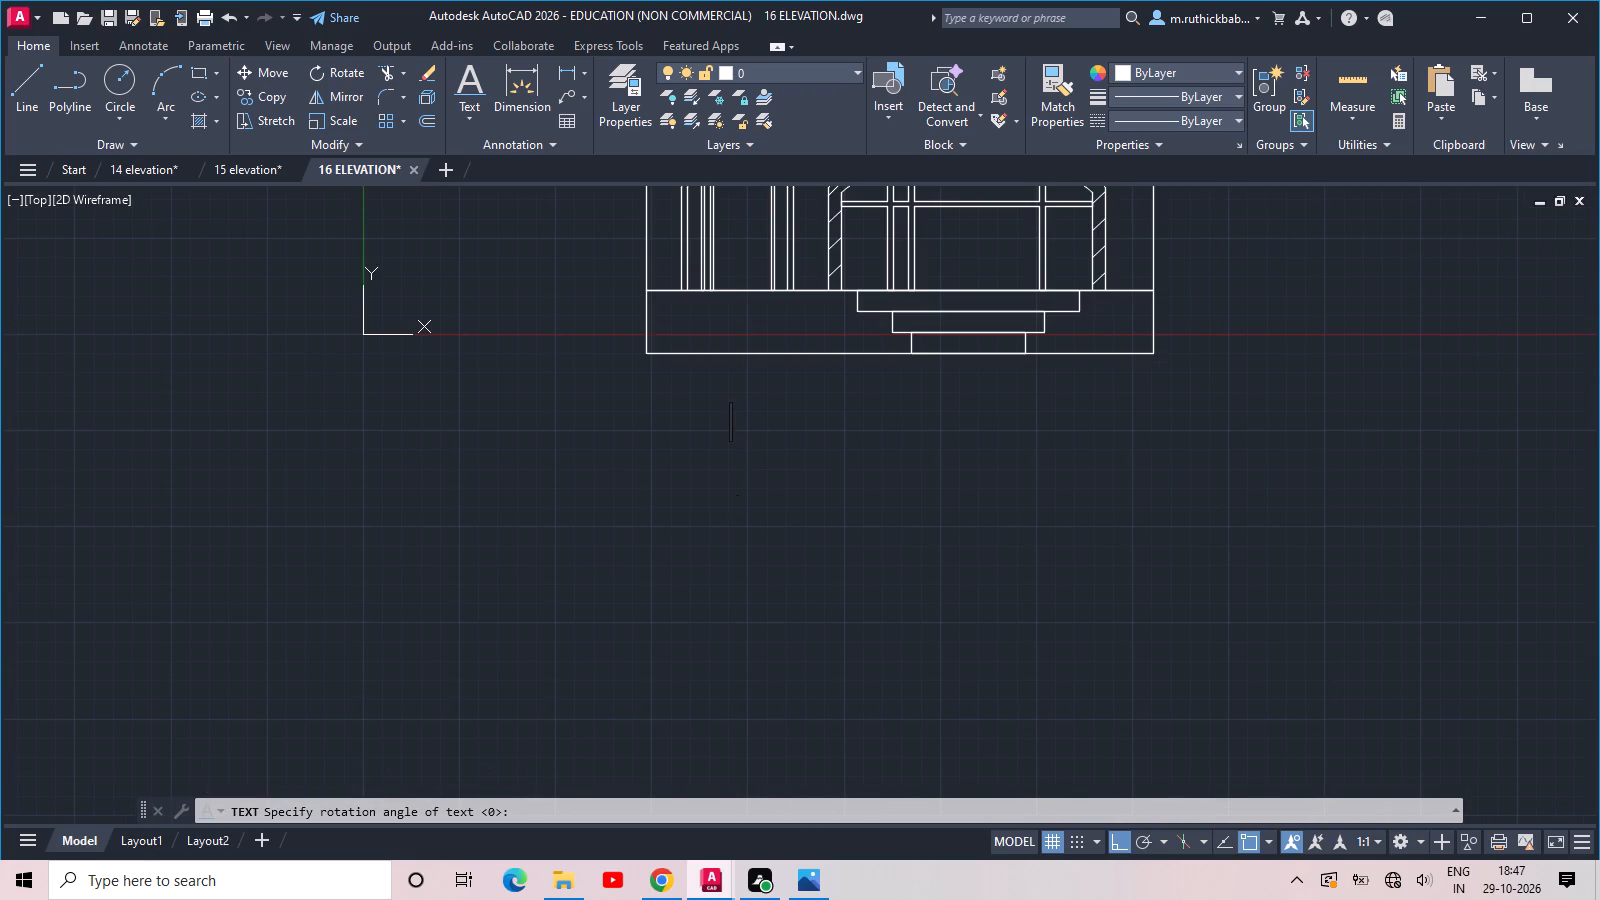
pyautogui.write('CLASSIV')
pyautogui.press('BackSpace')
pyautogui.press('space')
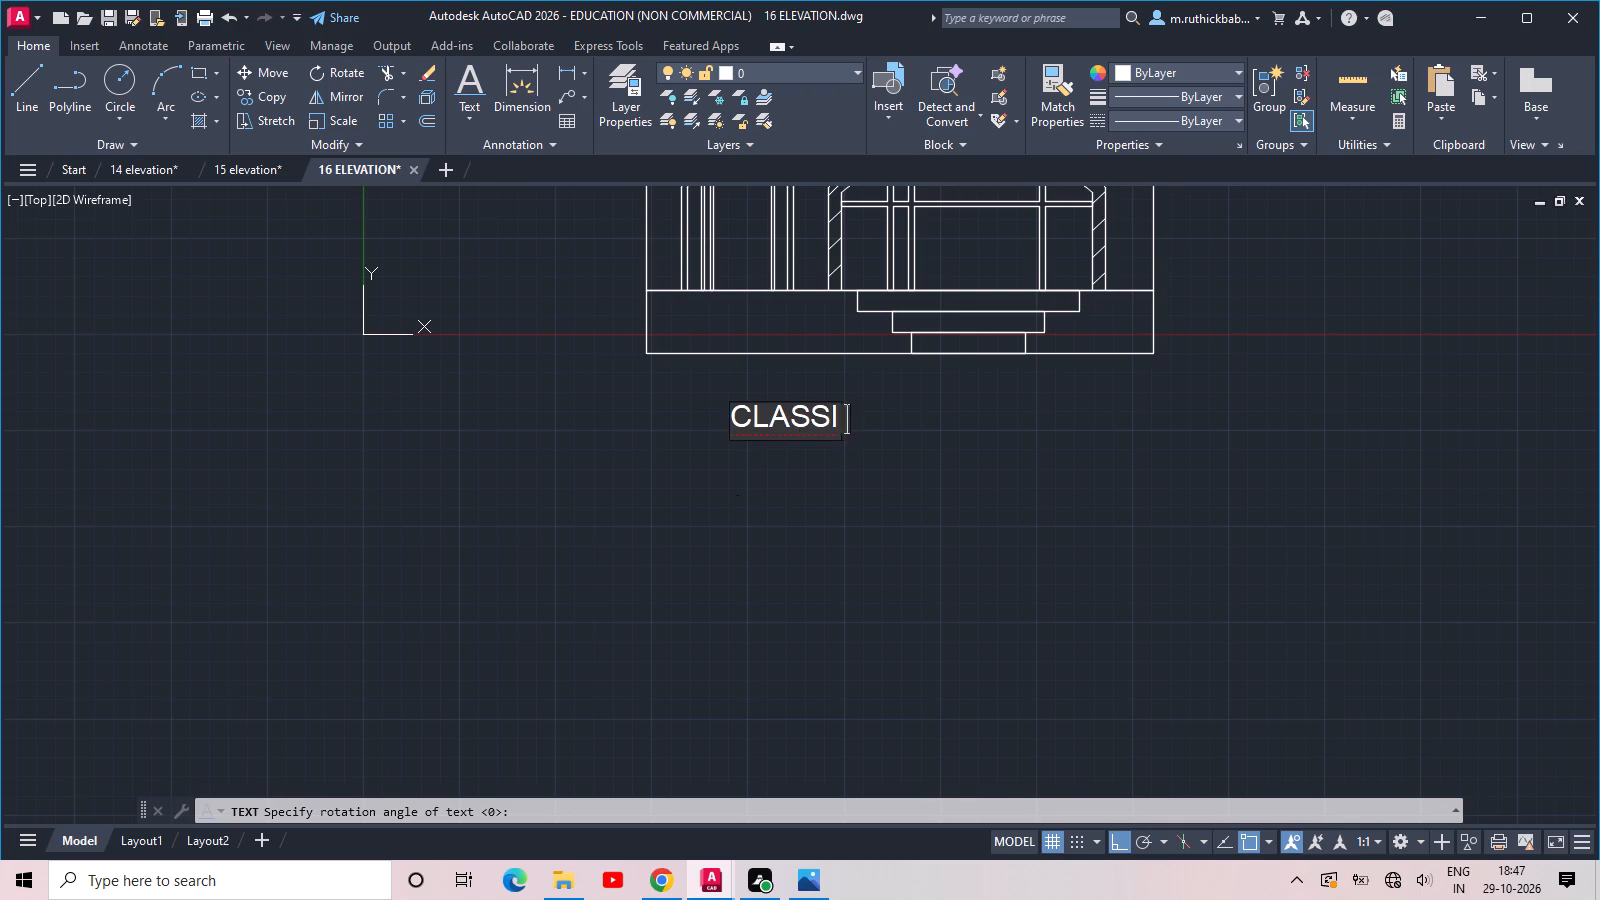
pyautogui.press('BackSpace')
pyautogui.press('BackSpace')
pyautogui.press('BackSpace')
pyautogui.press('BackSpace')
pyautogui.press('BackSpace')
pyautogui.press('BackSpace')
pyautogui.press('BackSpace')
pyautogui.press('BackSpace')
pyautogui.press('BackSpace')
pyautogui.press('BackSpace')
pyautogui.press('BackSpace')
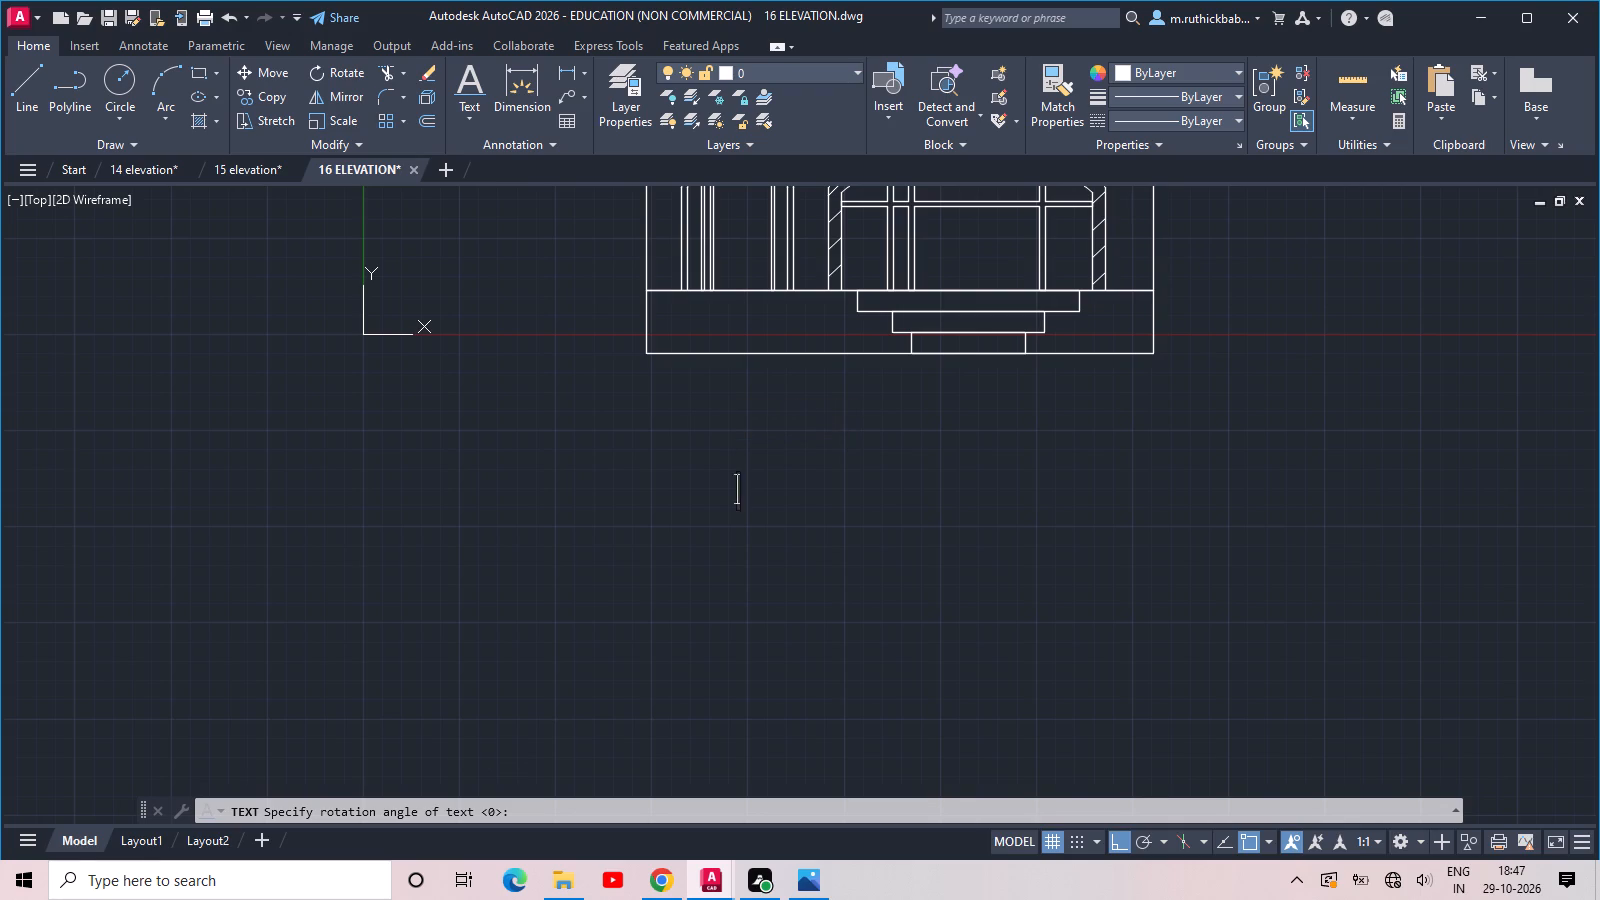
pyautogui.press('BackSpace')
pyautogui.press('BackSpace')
# Enter the drafter's name and initial as the first text line below the elevation.
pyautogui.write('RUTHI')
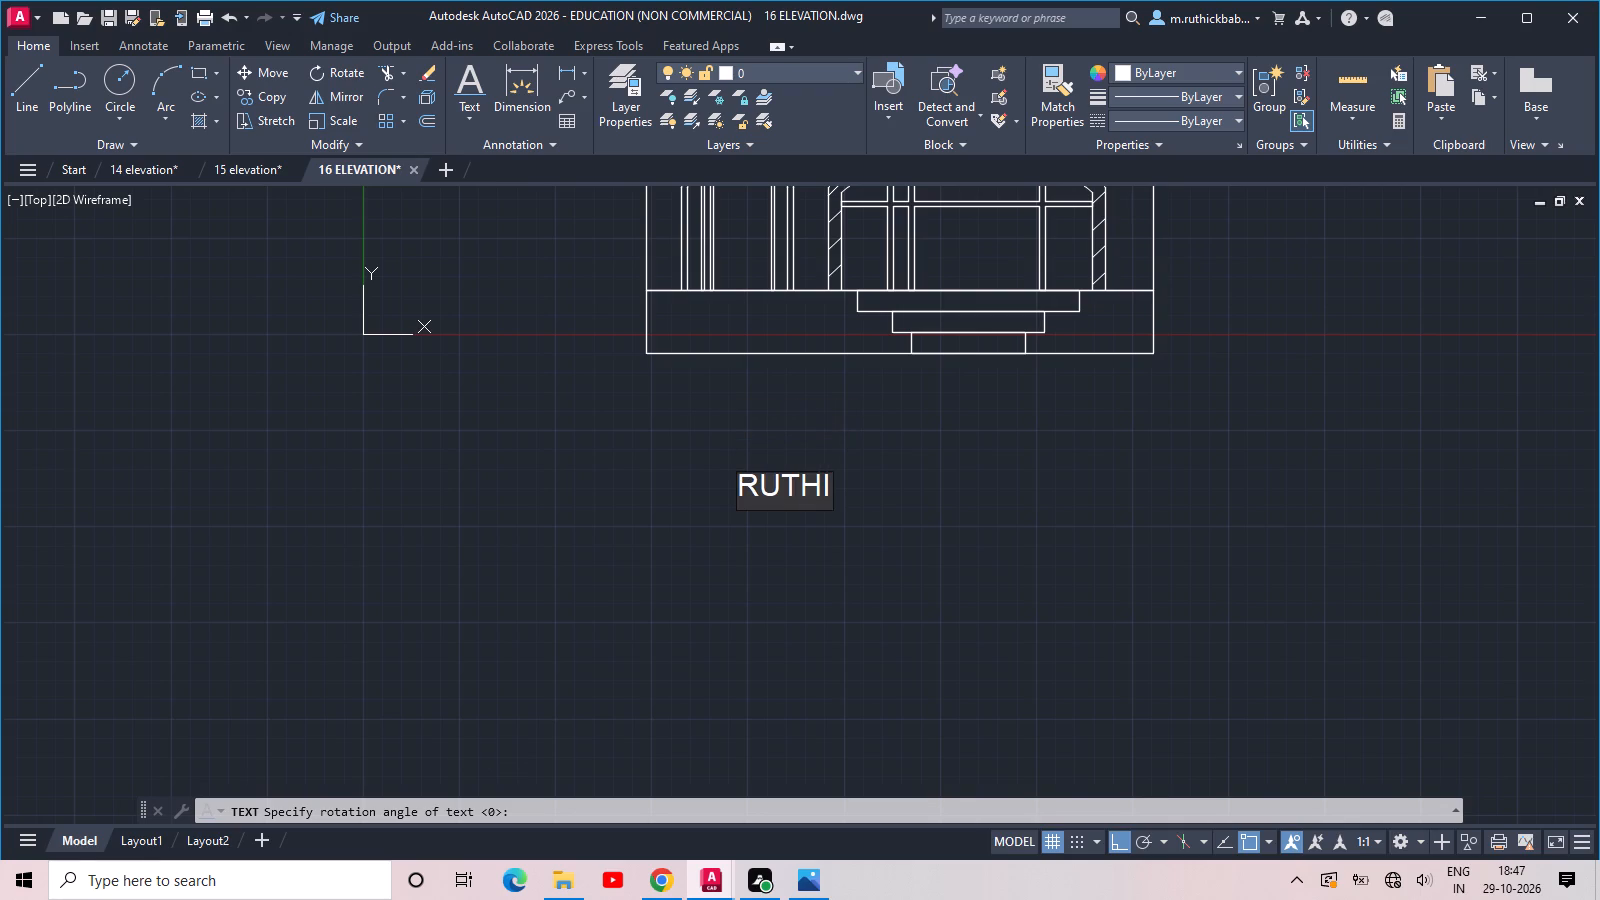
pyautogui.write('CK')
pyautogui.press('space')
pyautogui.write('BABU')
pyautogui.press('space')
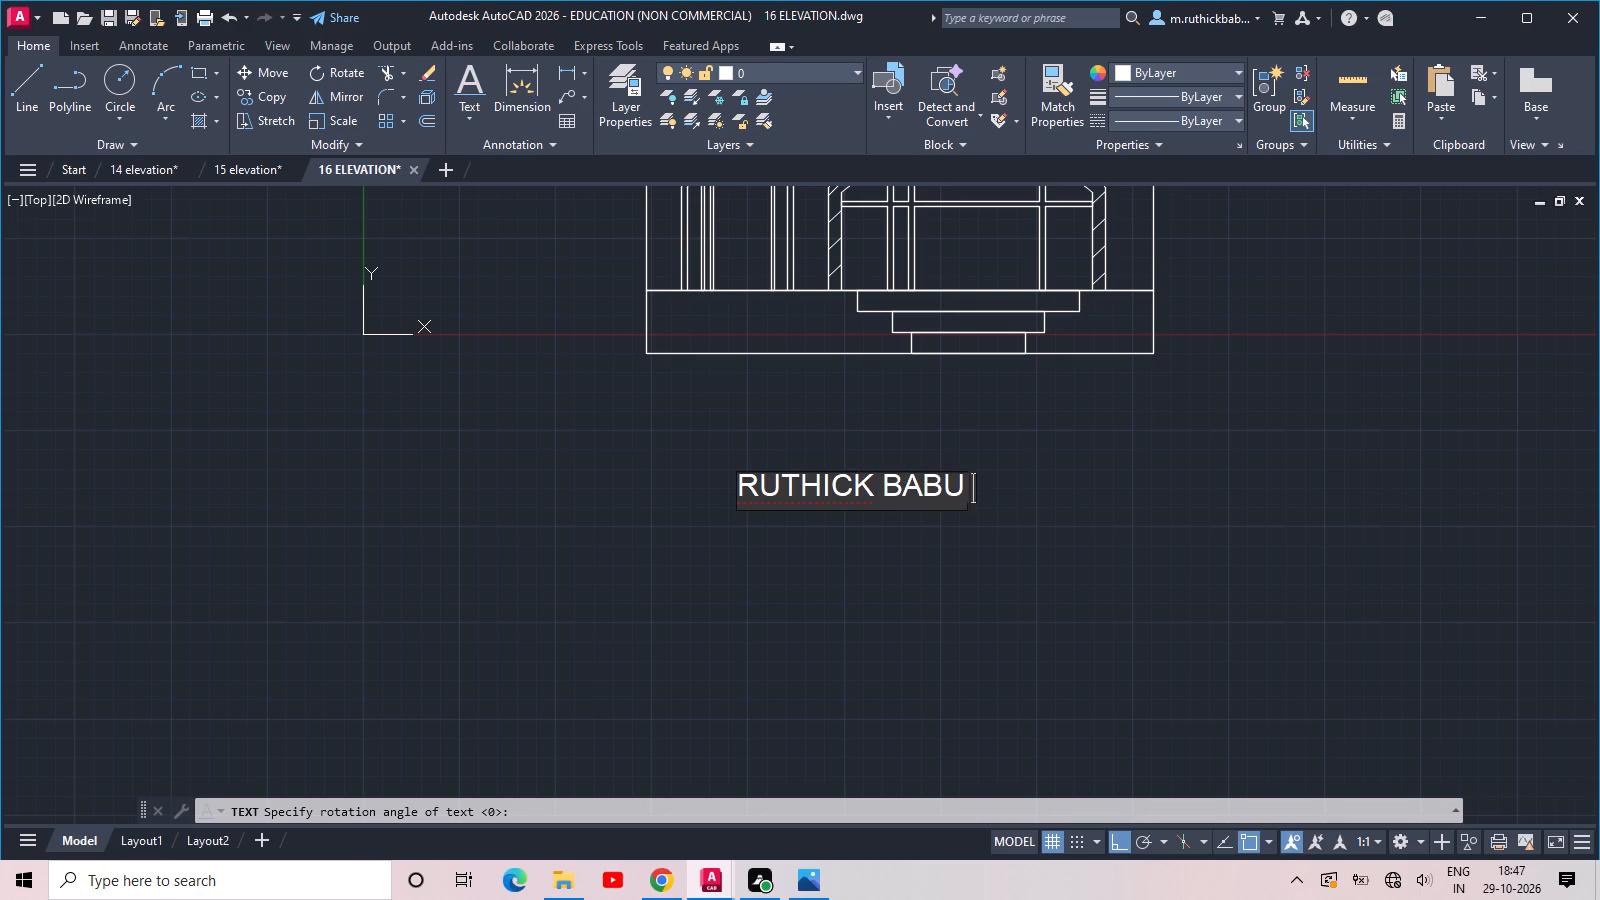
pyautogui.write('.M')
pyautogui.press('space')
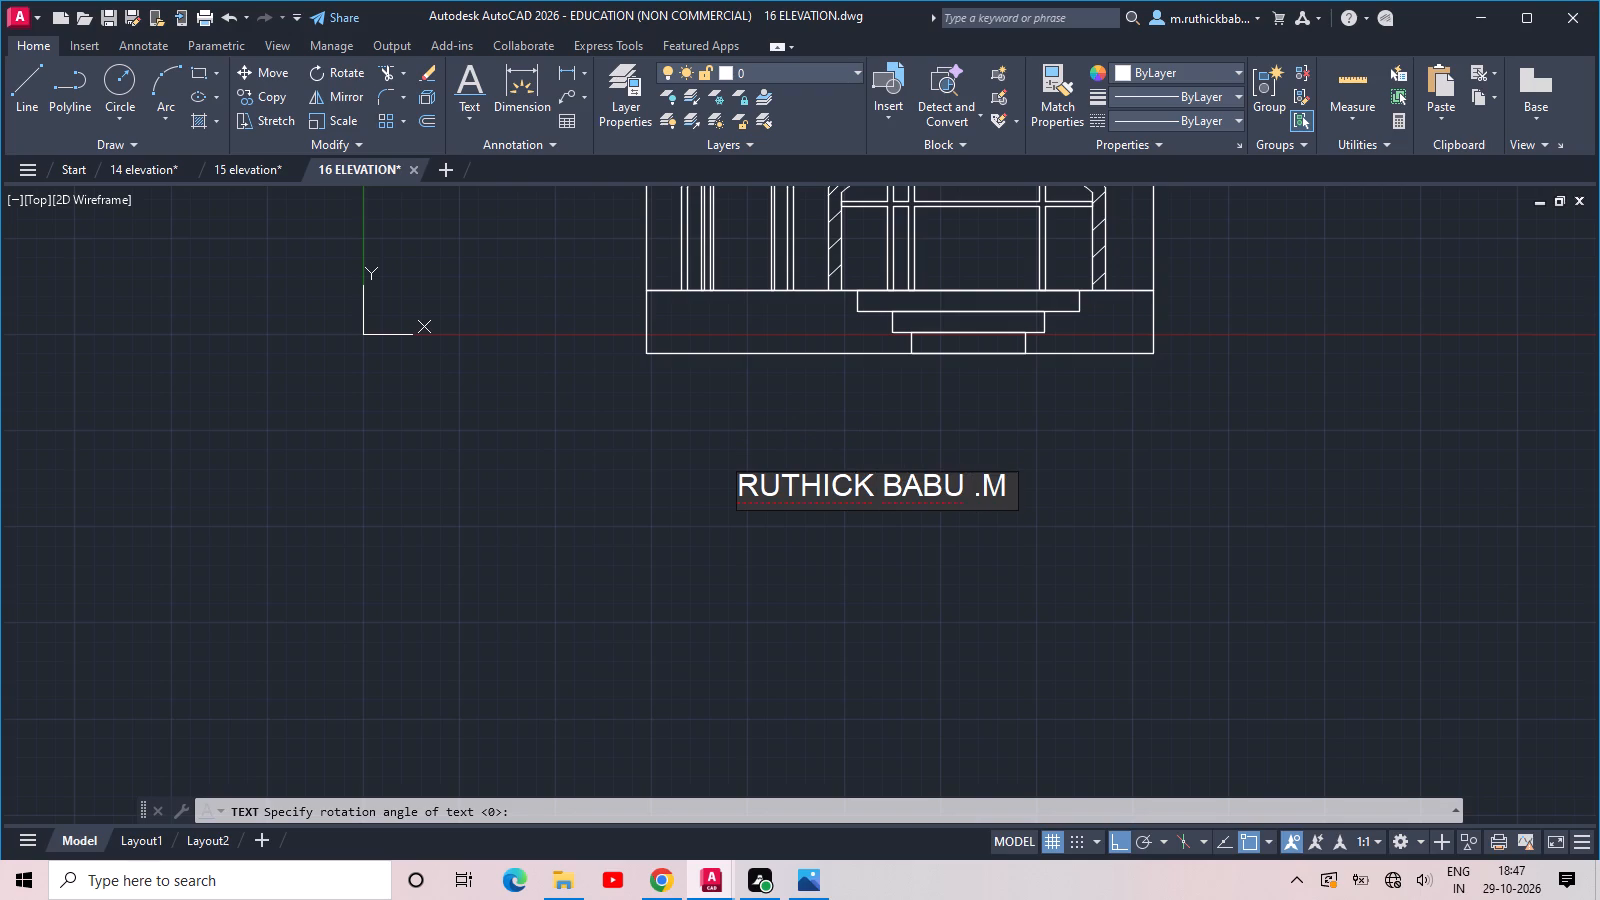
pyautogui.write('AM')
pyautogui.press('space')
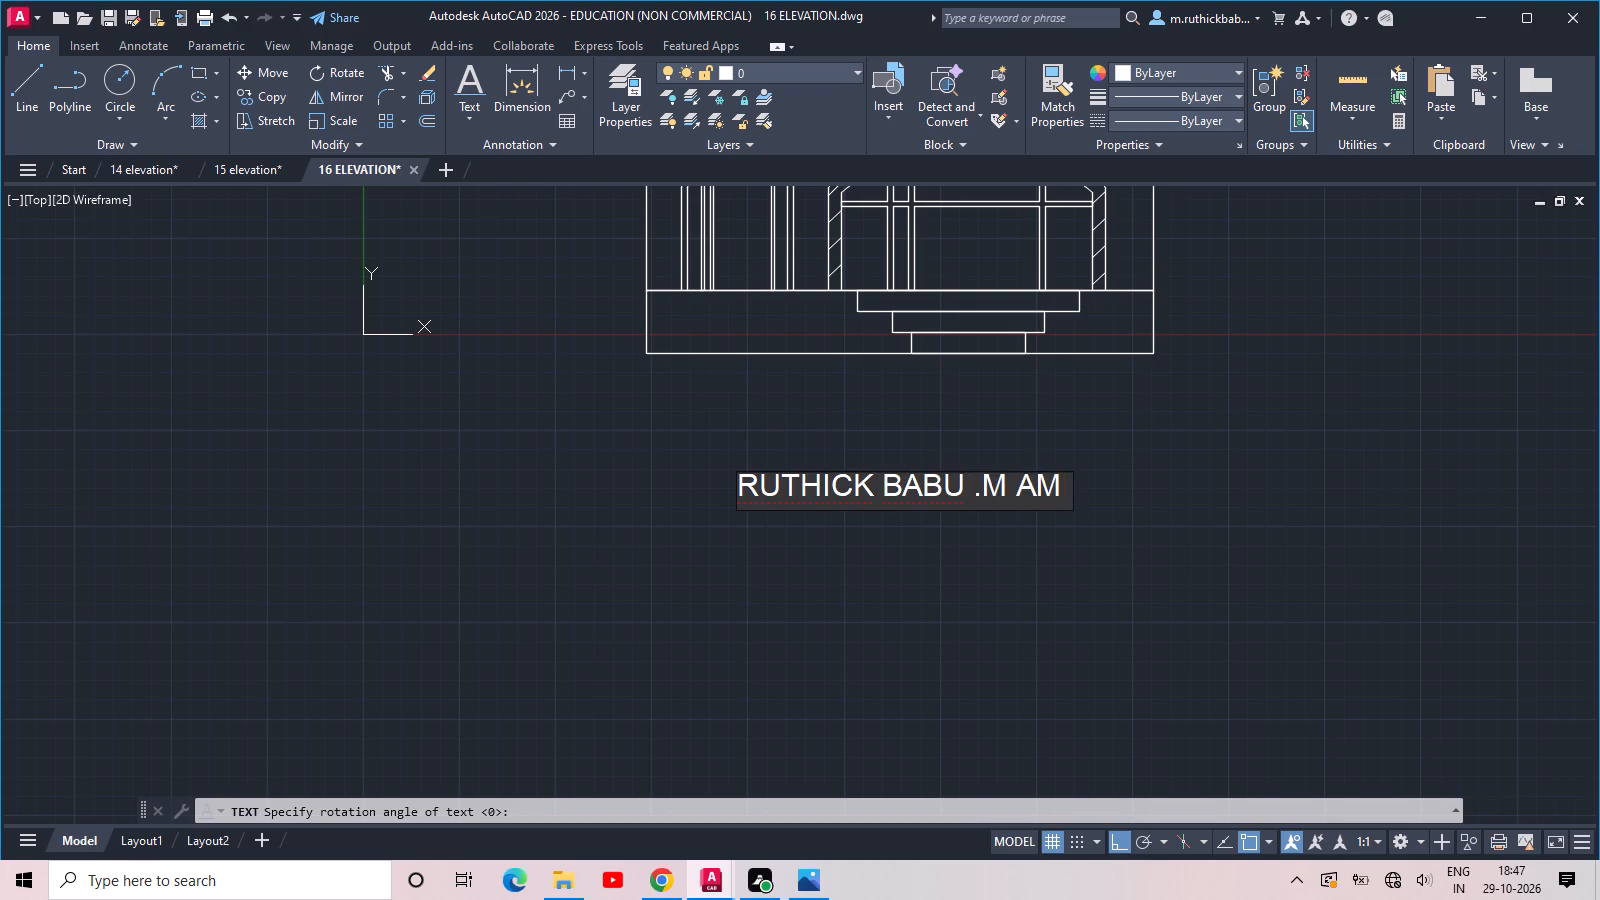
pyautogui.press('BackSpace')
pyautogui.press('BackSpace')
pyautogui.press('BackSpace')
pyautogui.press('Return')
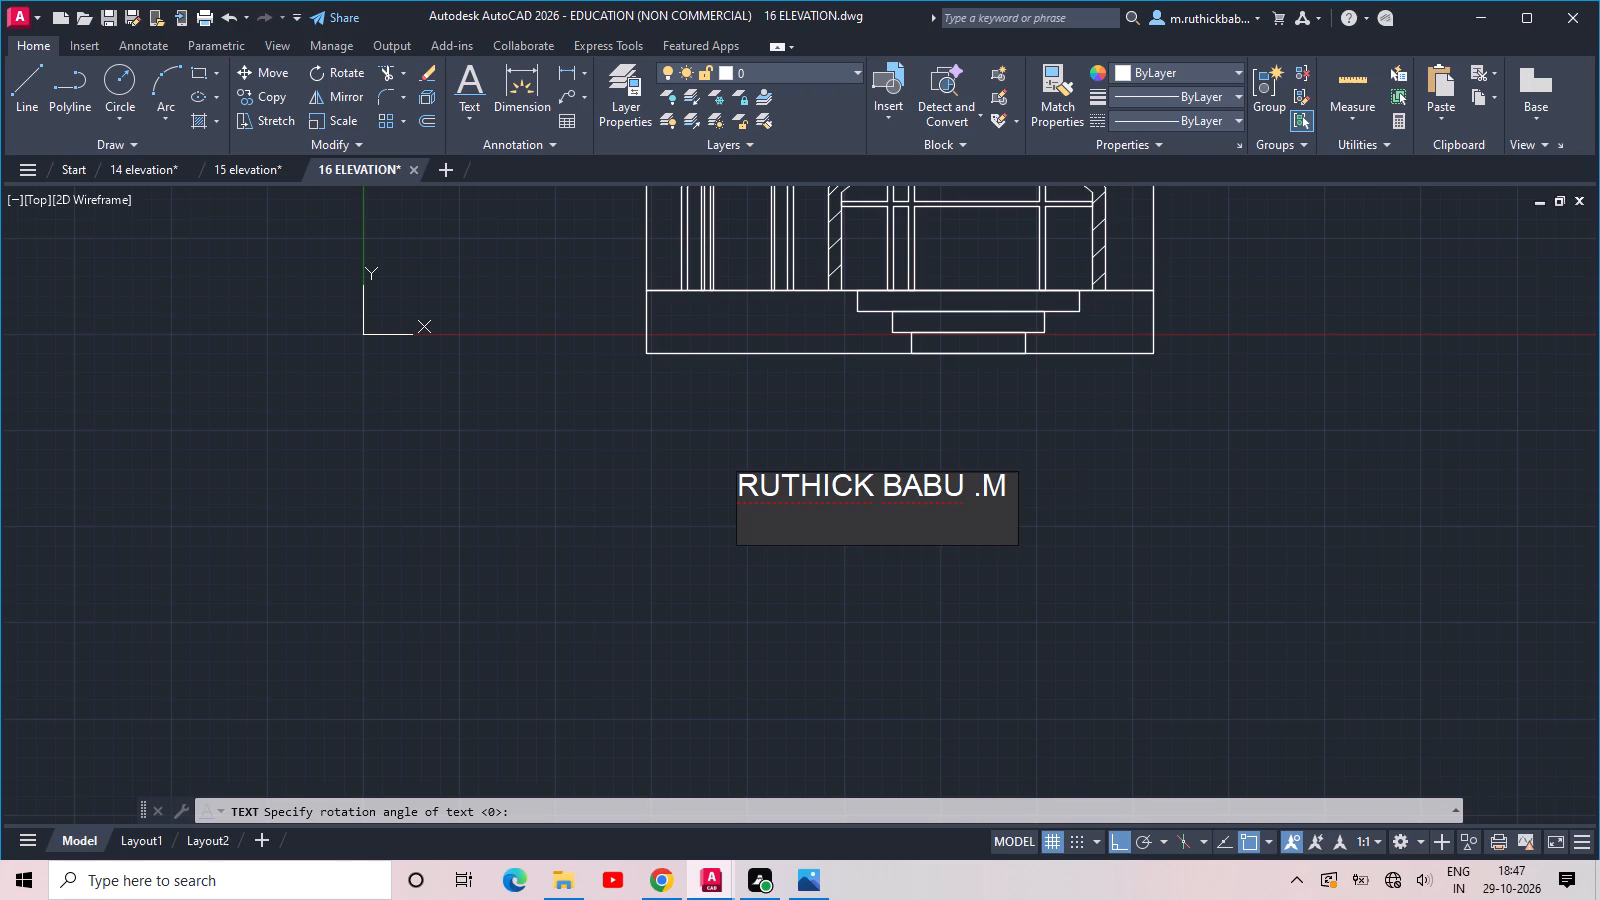
# Add the second text line "I AM A CIVIL ENGINEERING STUDENT FROM THE COLLEGE" under the name.
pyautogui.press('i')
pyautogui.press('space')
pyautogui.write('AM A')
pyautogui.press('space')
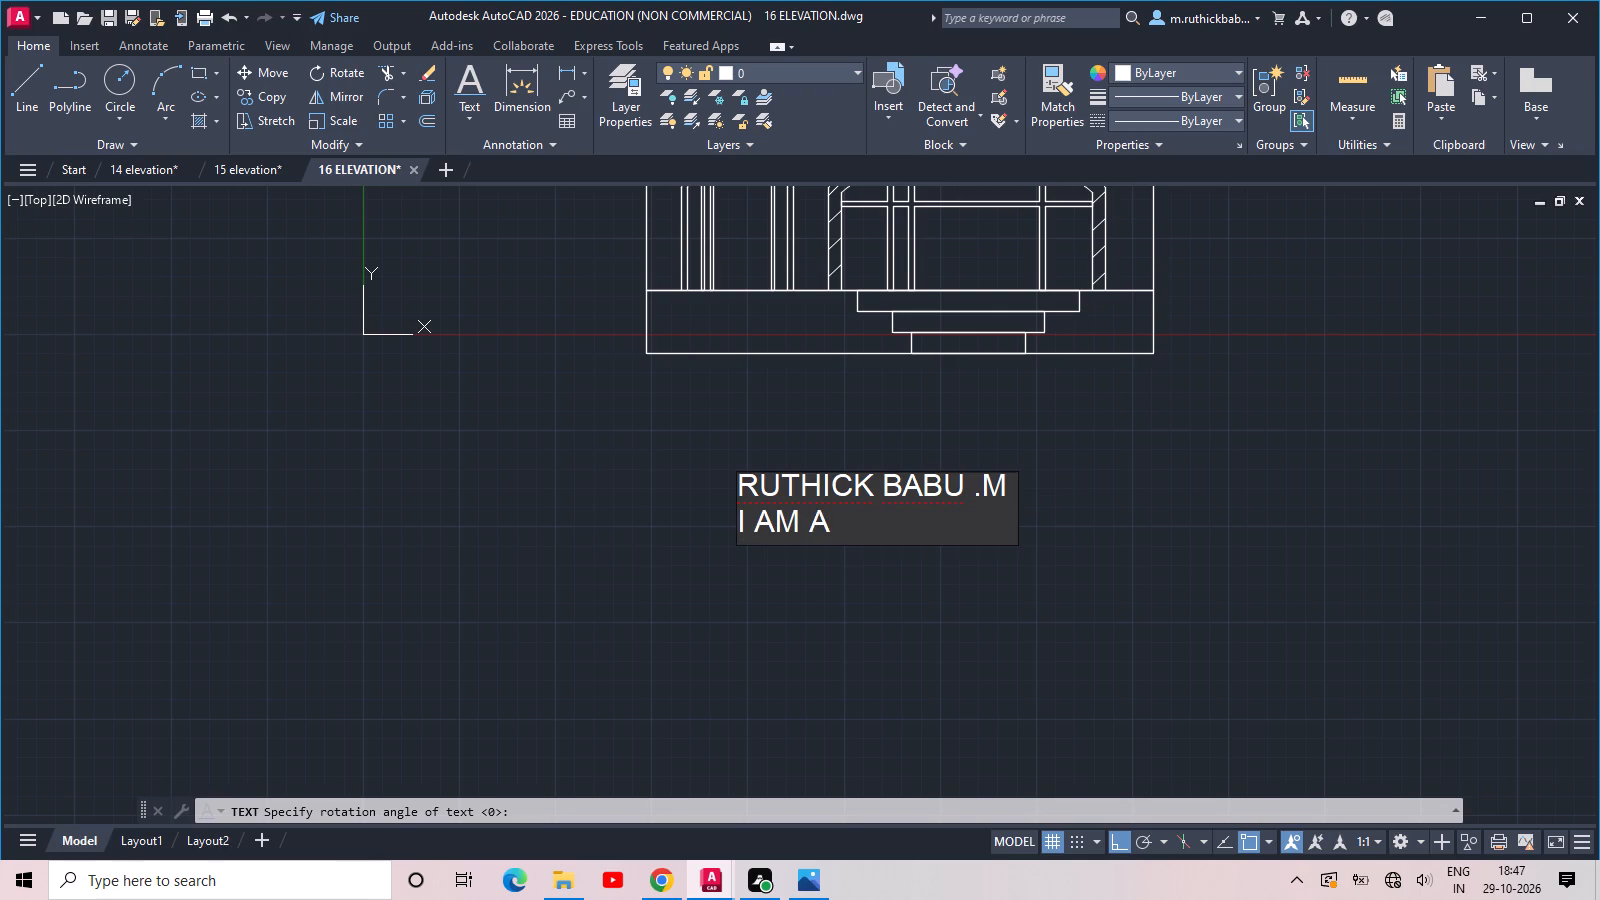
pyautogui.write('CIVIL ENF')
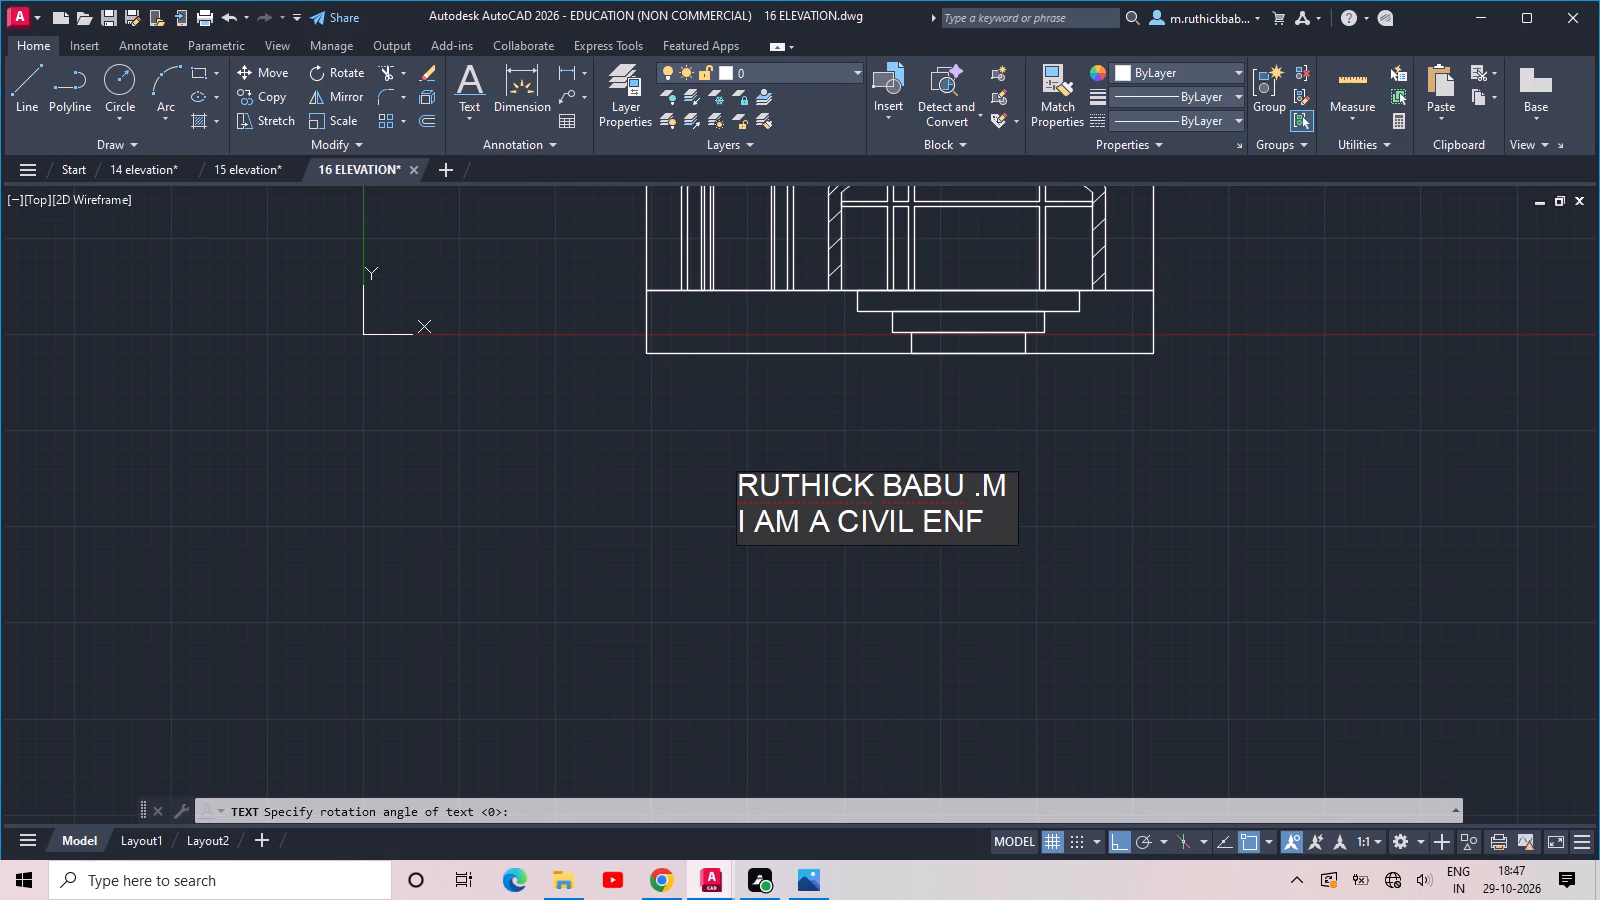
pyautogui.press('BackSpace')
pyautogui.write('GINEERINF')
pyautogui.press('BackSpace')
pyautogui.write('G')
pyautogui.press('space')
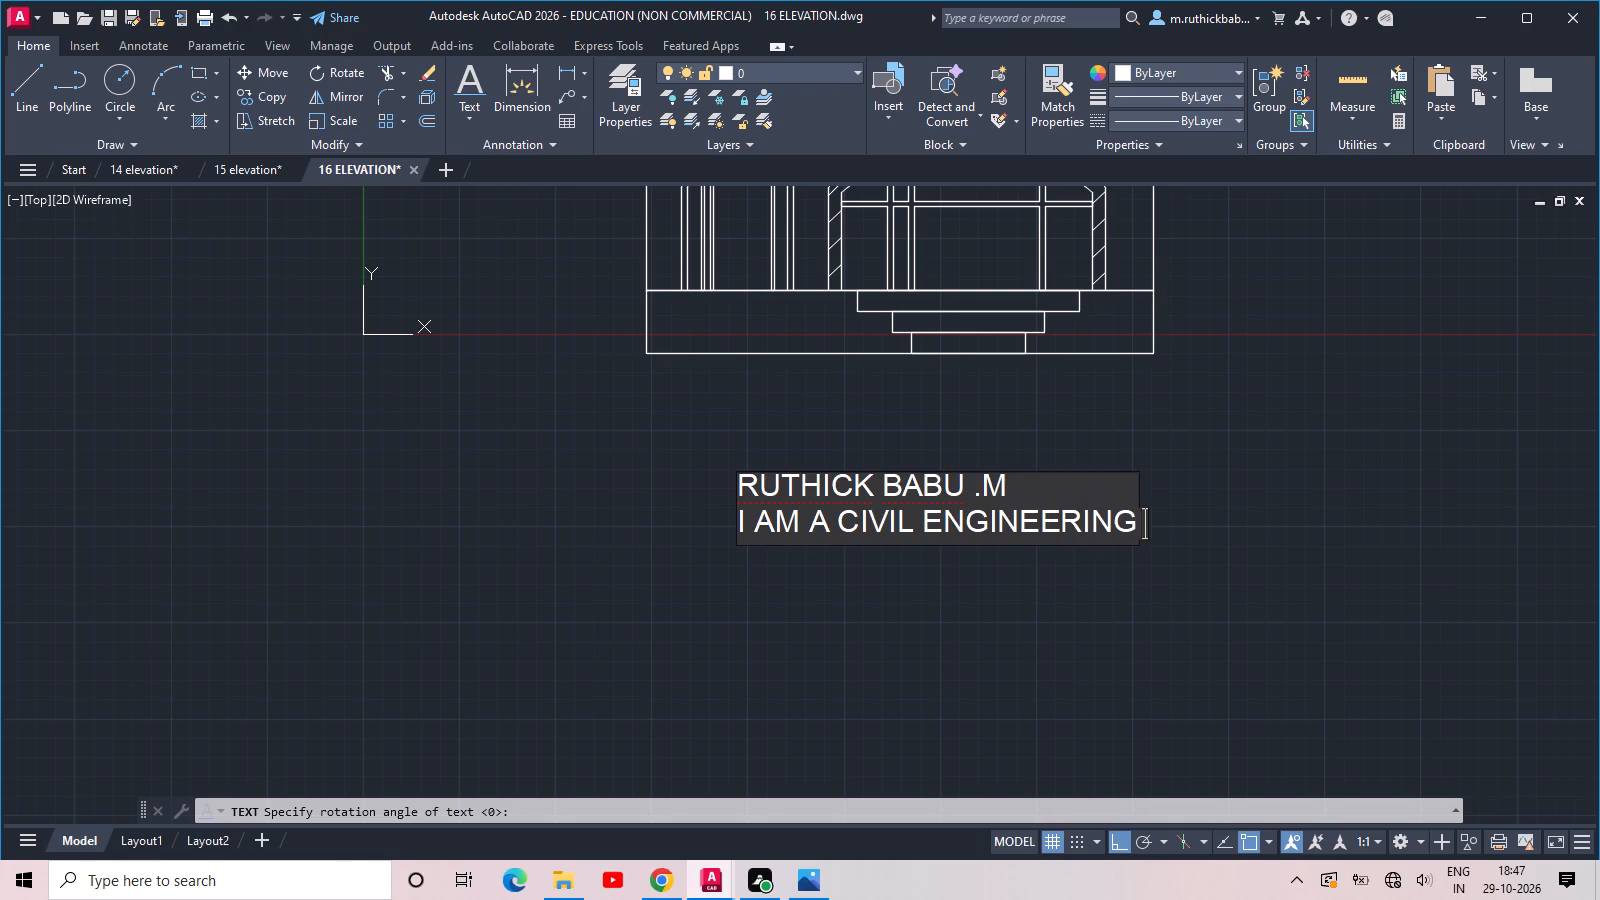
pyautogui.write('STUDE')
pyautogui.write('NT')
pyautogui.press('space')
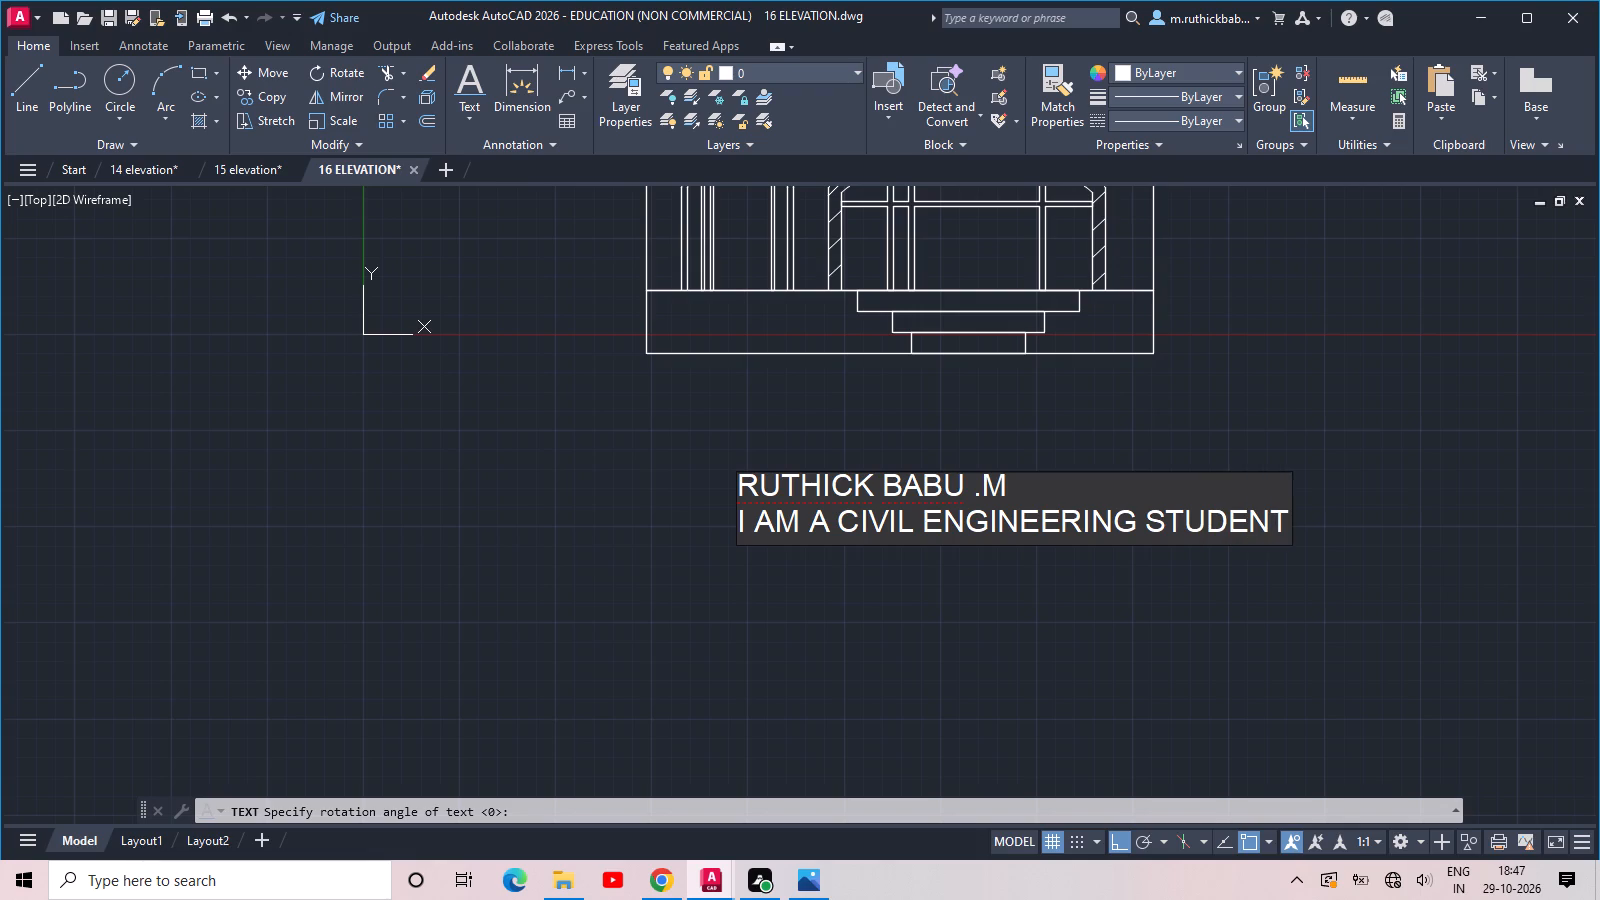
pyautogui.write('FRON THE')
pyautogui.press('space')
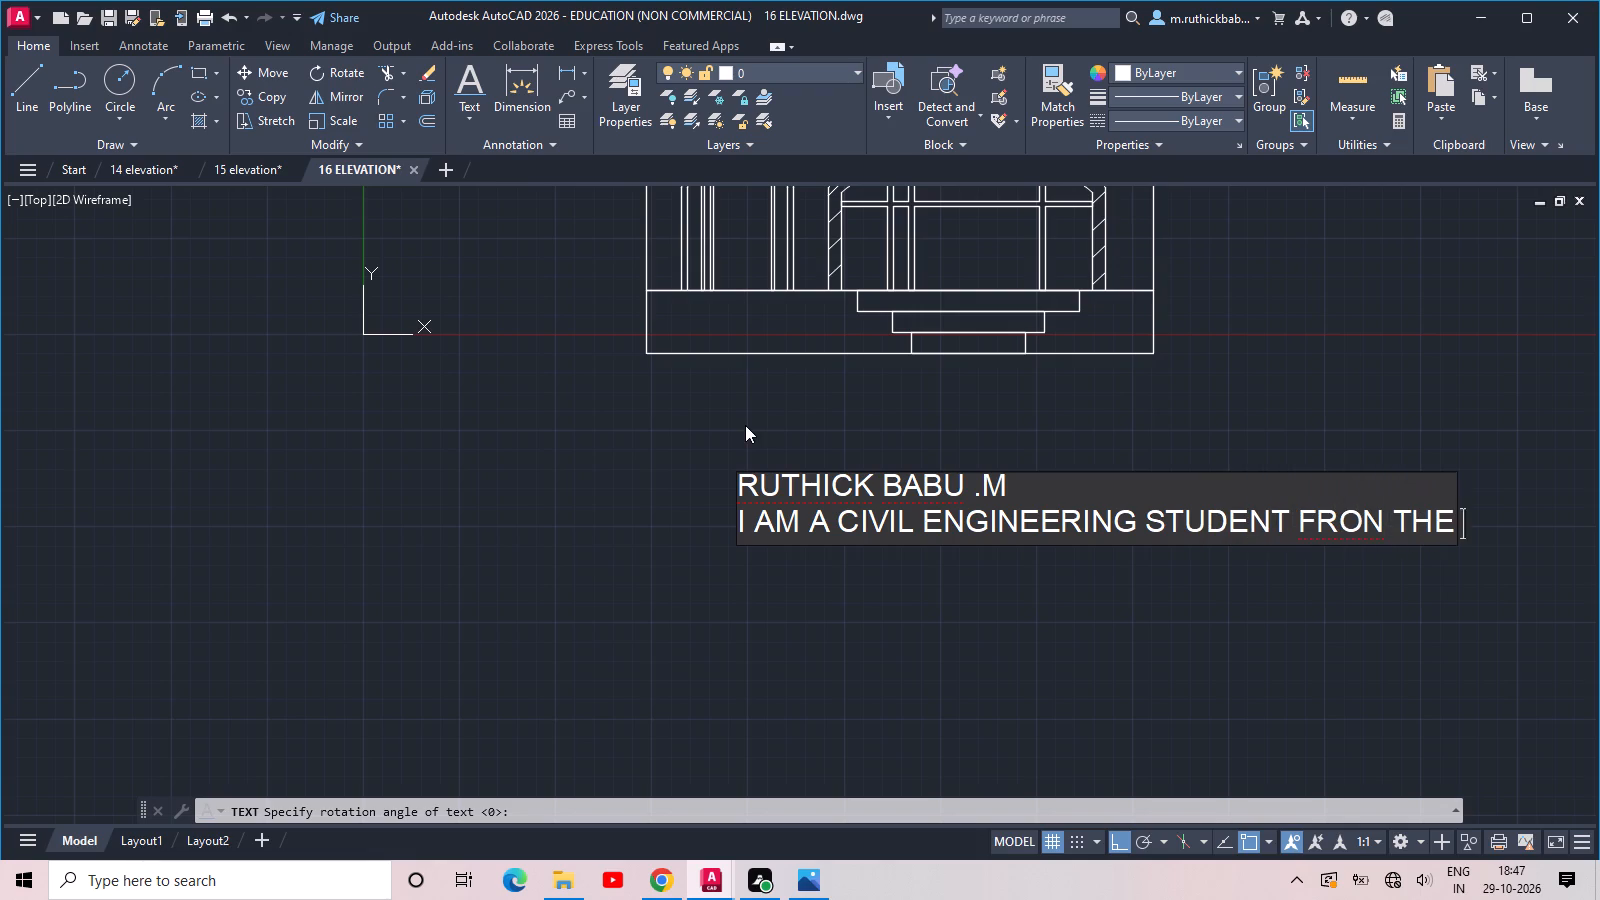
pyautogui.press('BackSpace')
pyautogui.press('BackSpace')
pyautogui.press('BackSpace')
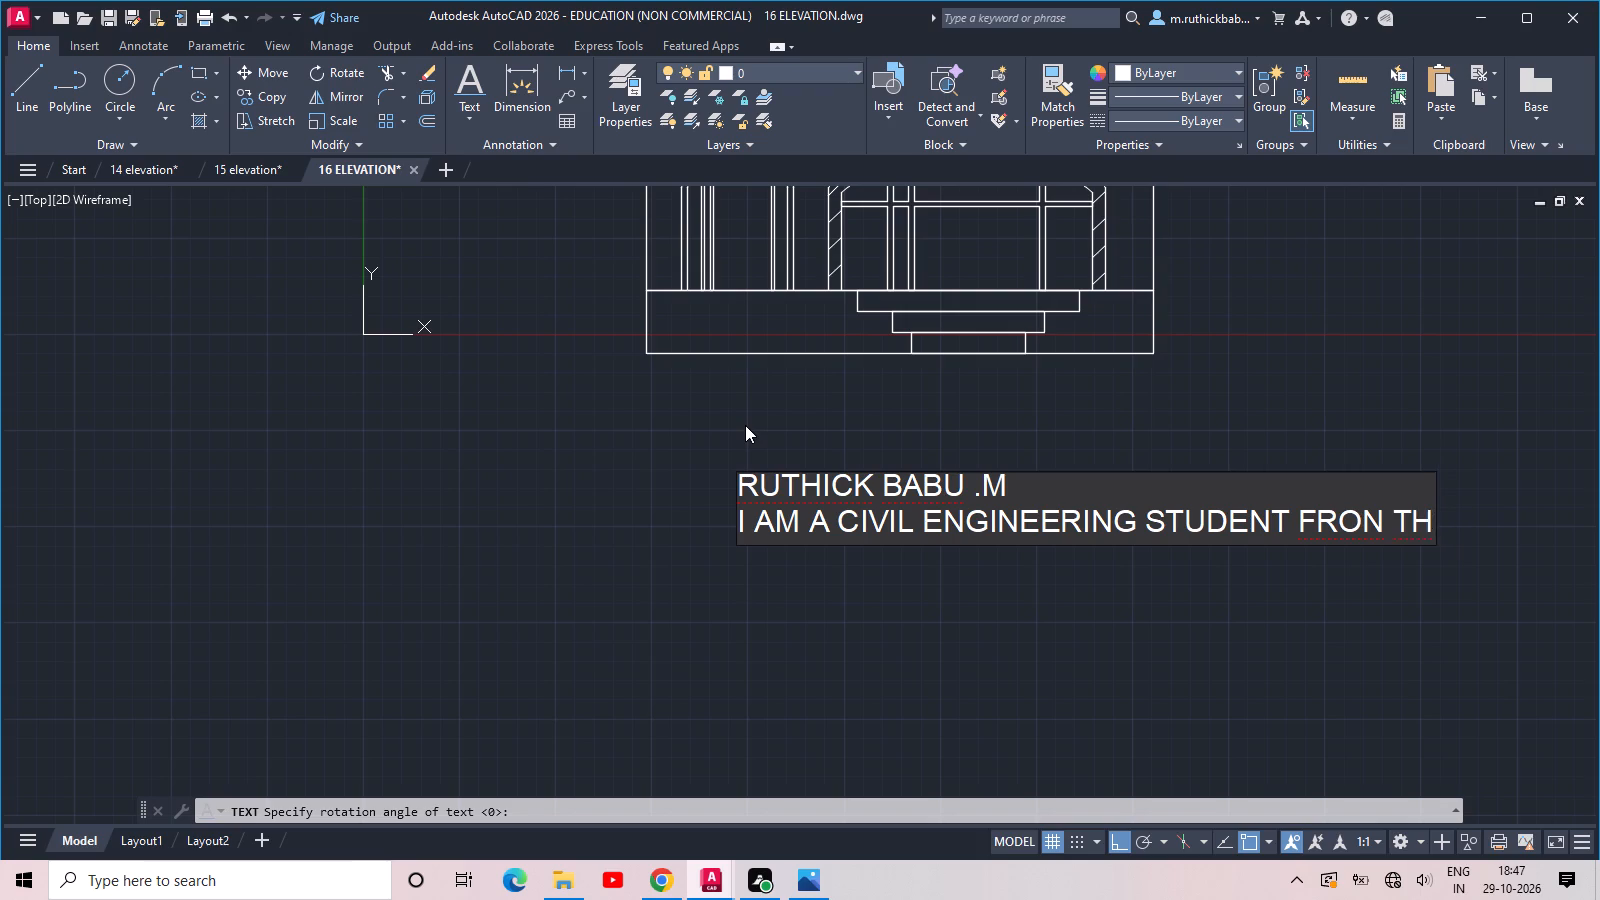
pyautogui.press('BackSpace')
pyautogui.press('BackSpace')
pyautogui.press('BackSpace')
pyautogui.write('M')
pyautogui.press('space')
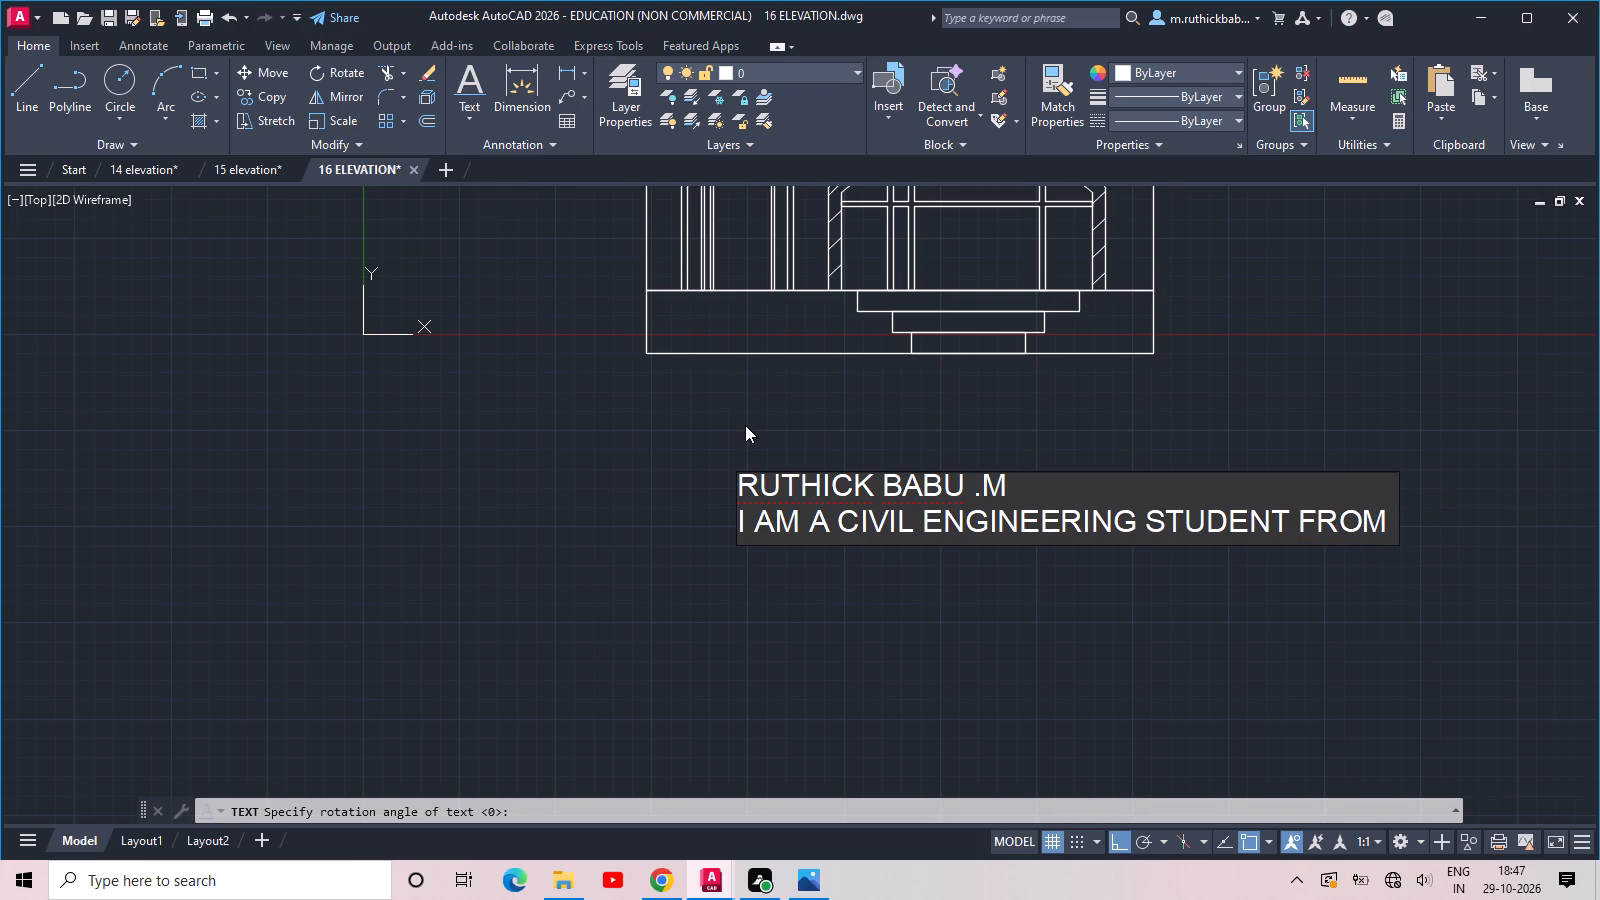
pyautogui.write('THE')
pyautogui.press('space')
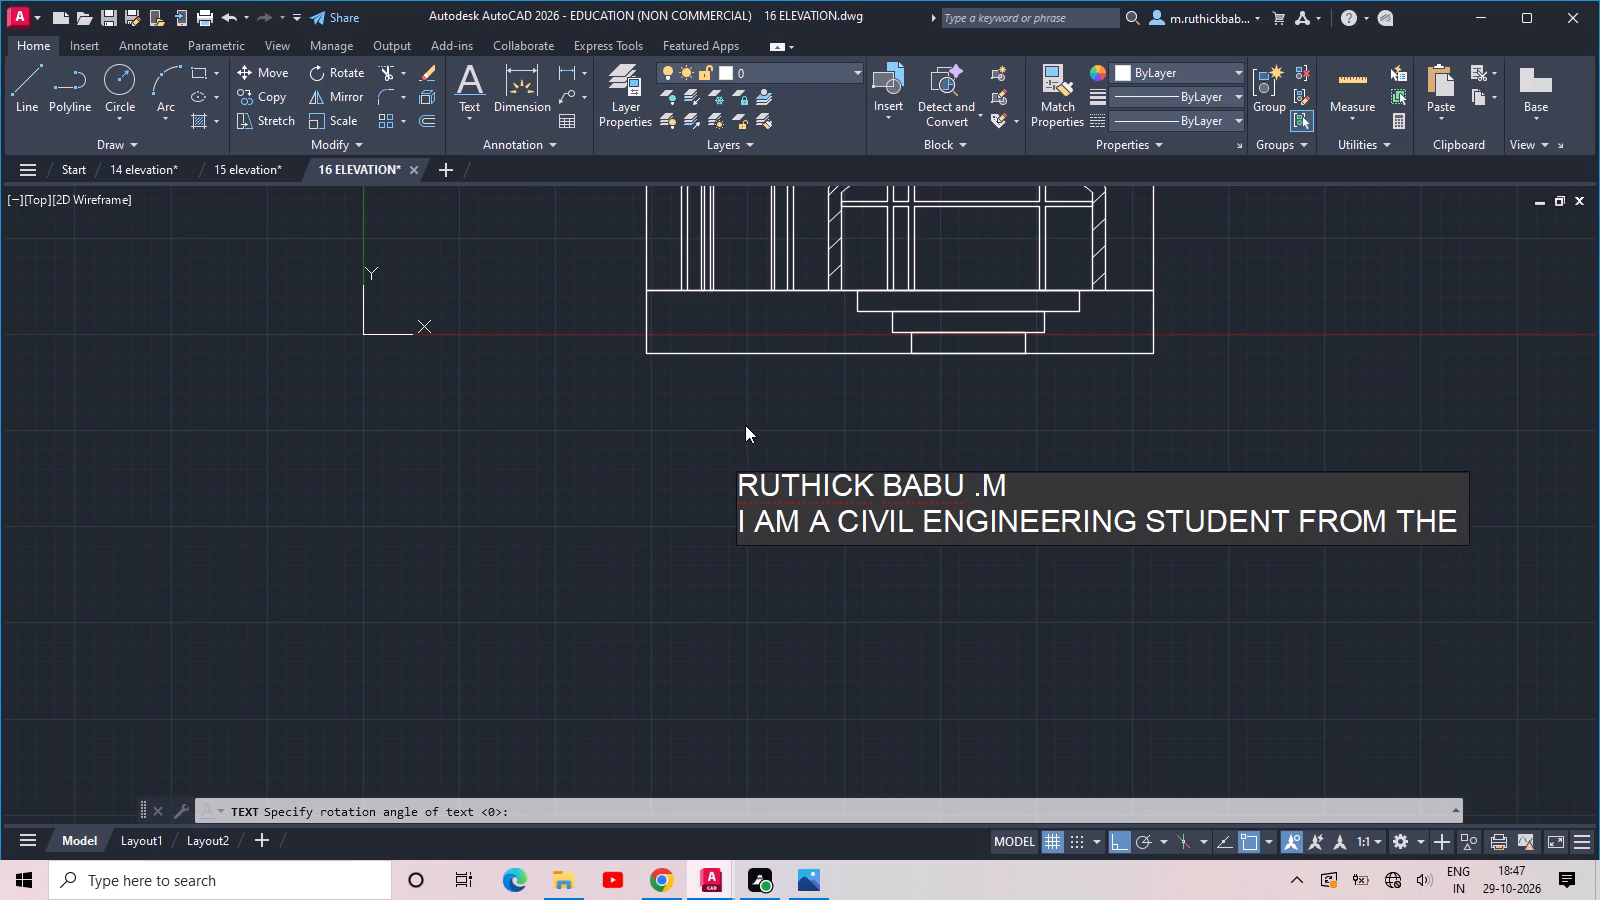
pyautogui.write('CI')
pyautogui.press('BackSpace')
pyautogui.press('p')
pyautogui.press('BackSpace')
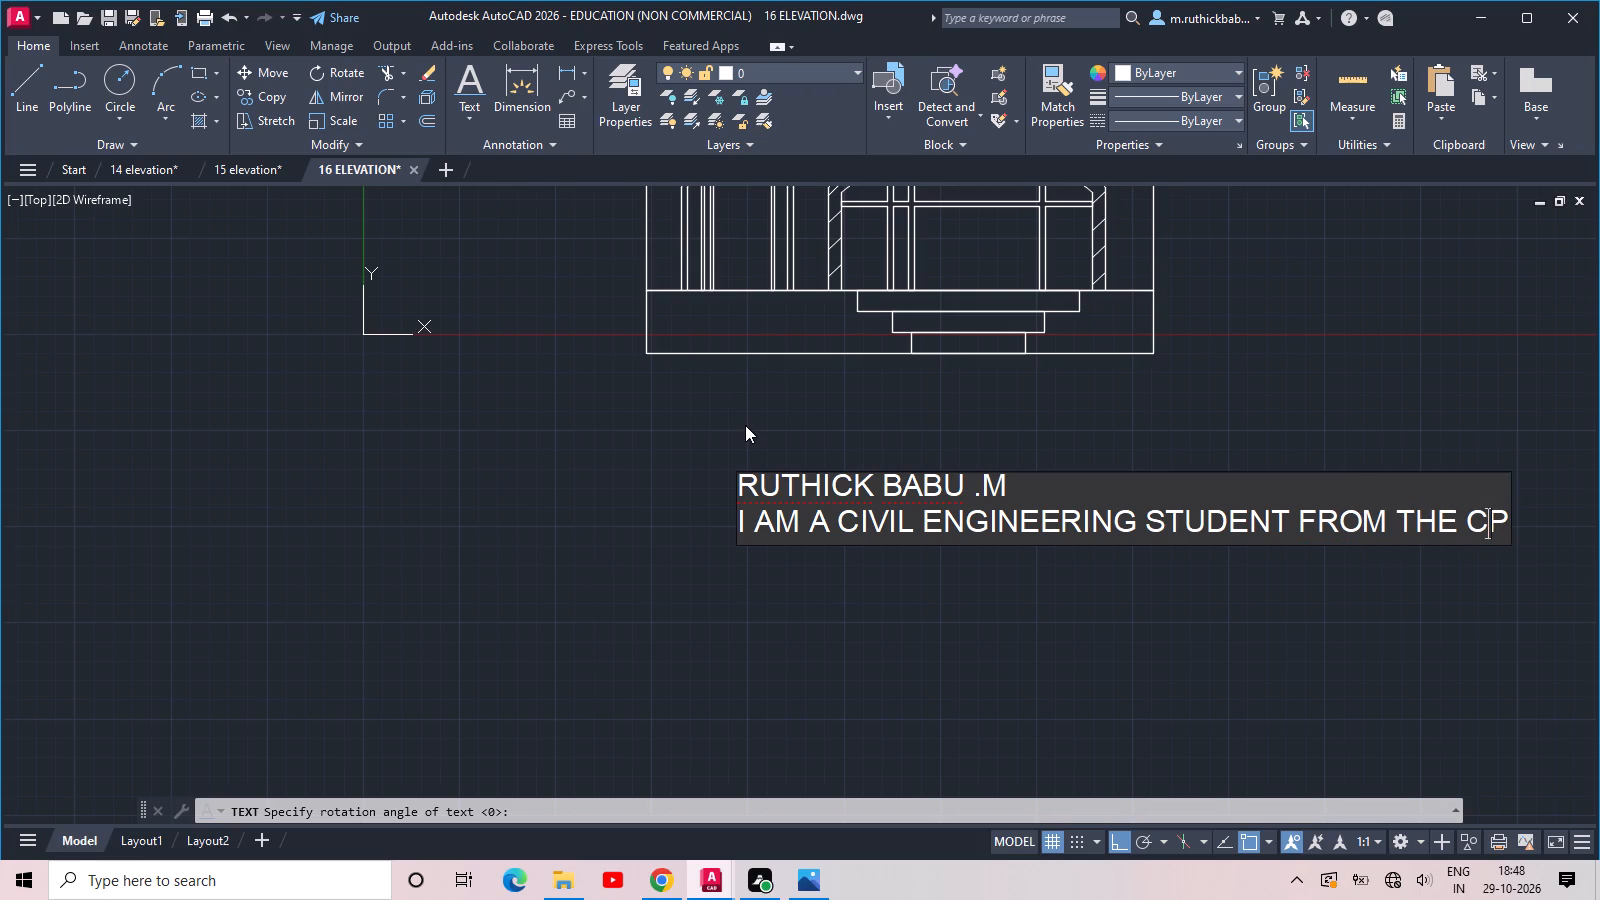
pyautogui.write('OLLEGE')
pyautogui.press('space')
pyautogui.press('Return')
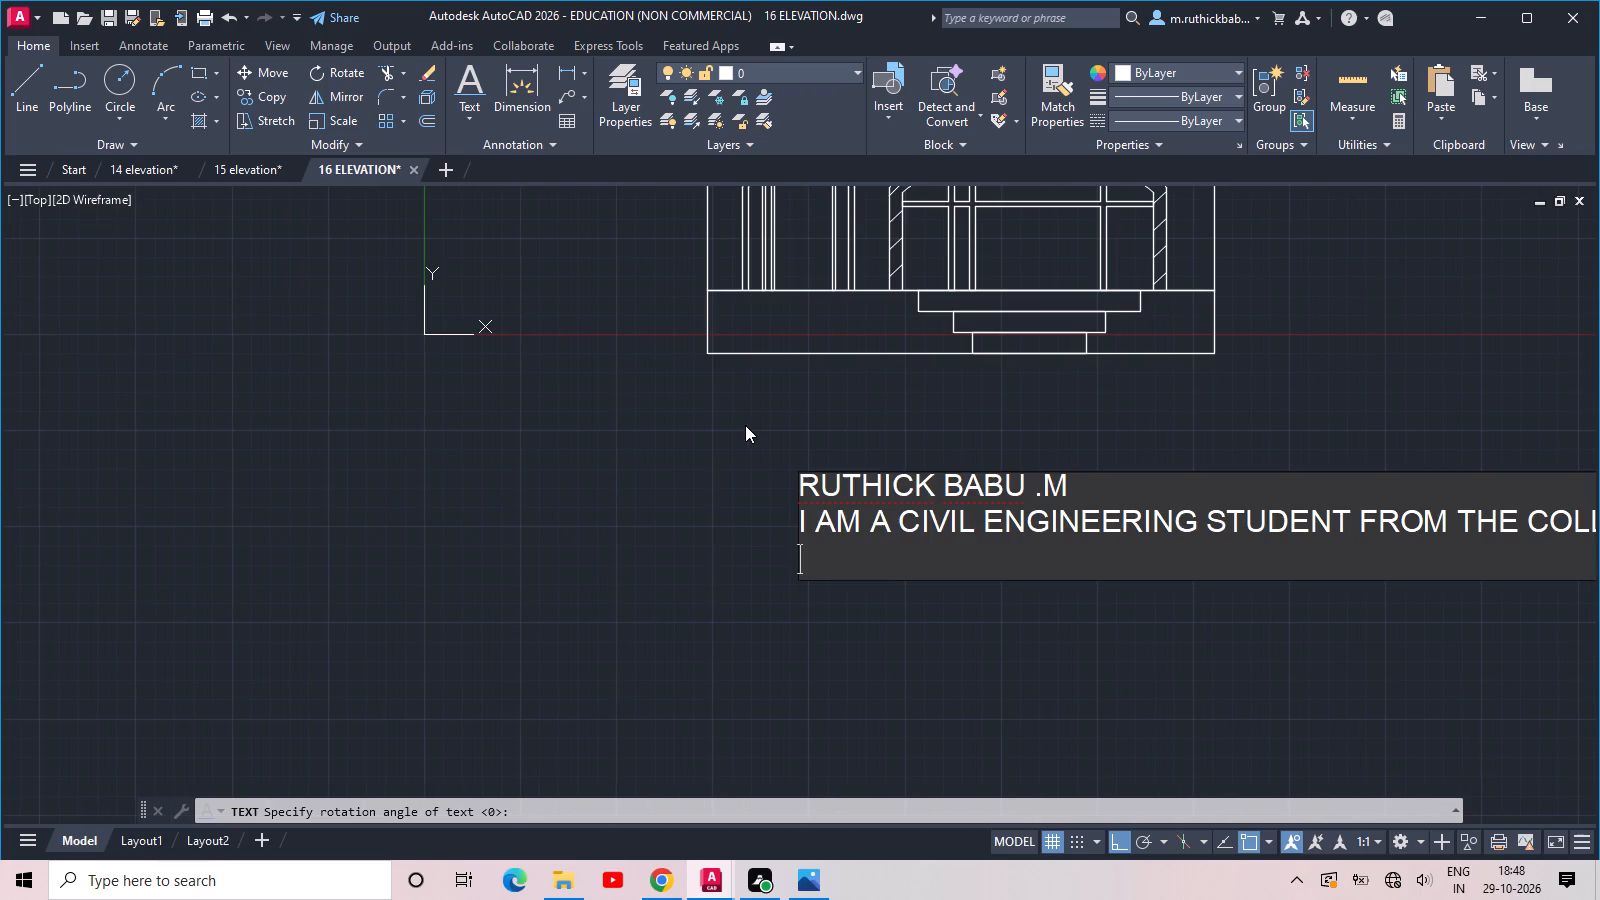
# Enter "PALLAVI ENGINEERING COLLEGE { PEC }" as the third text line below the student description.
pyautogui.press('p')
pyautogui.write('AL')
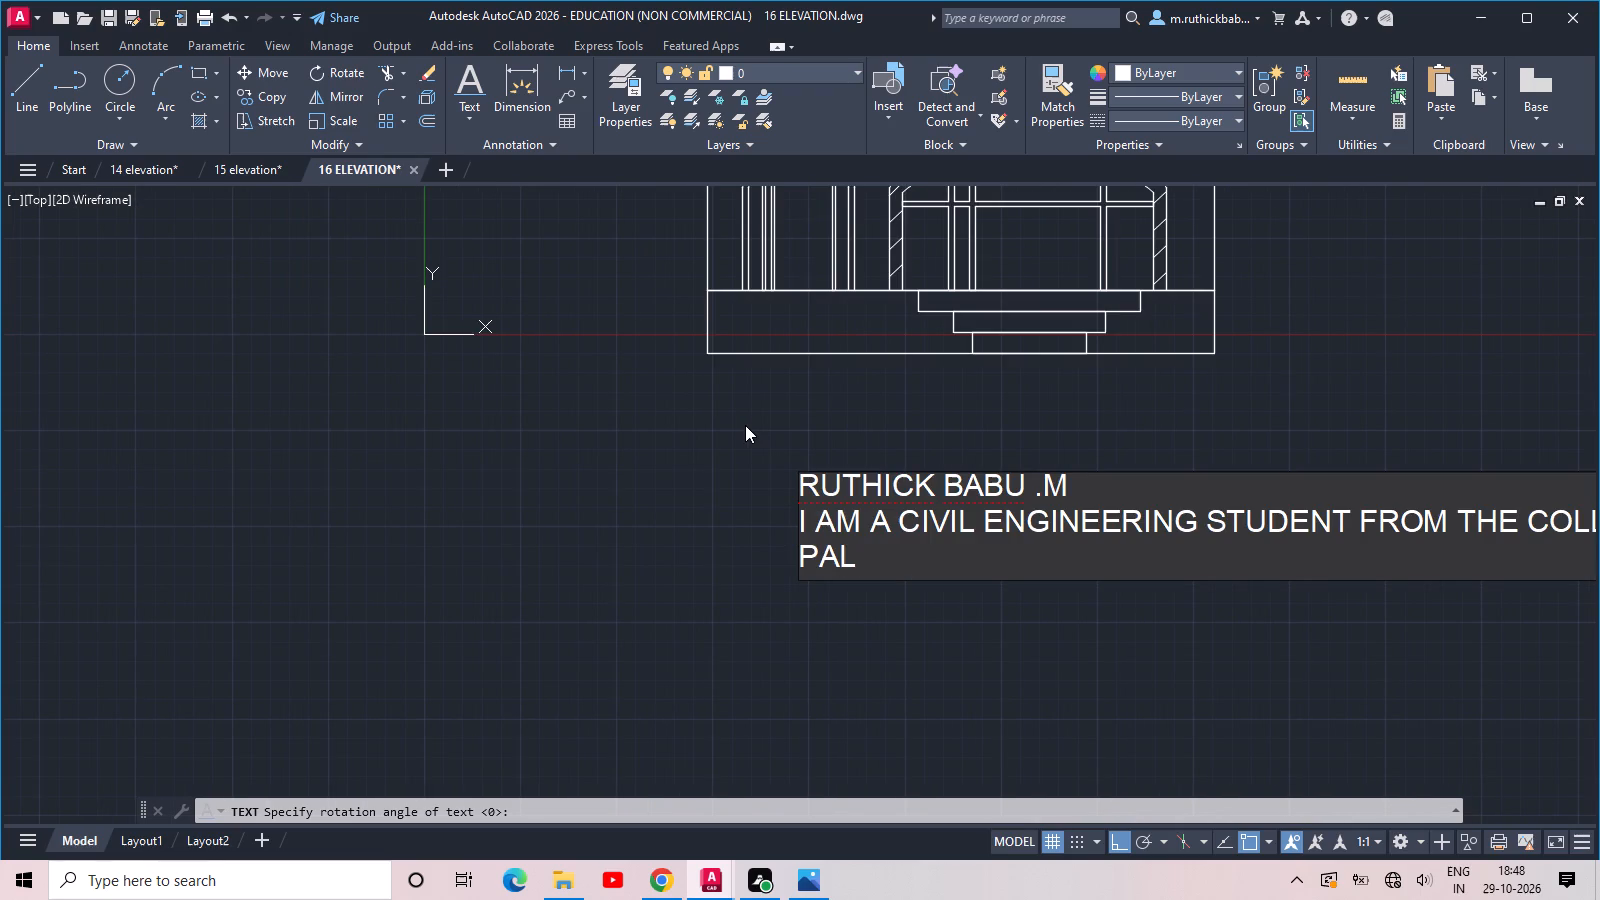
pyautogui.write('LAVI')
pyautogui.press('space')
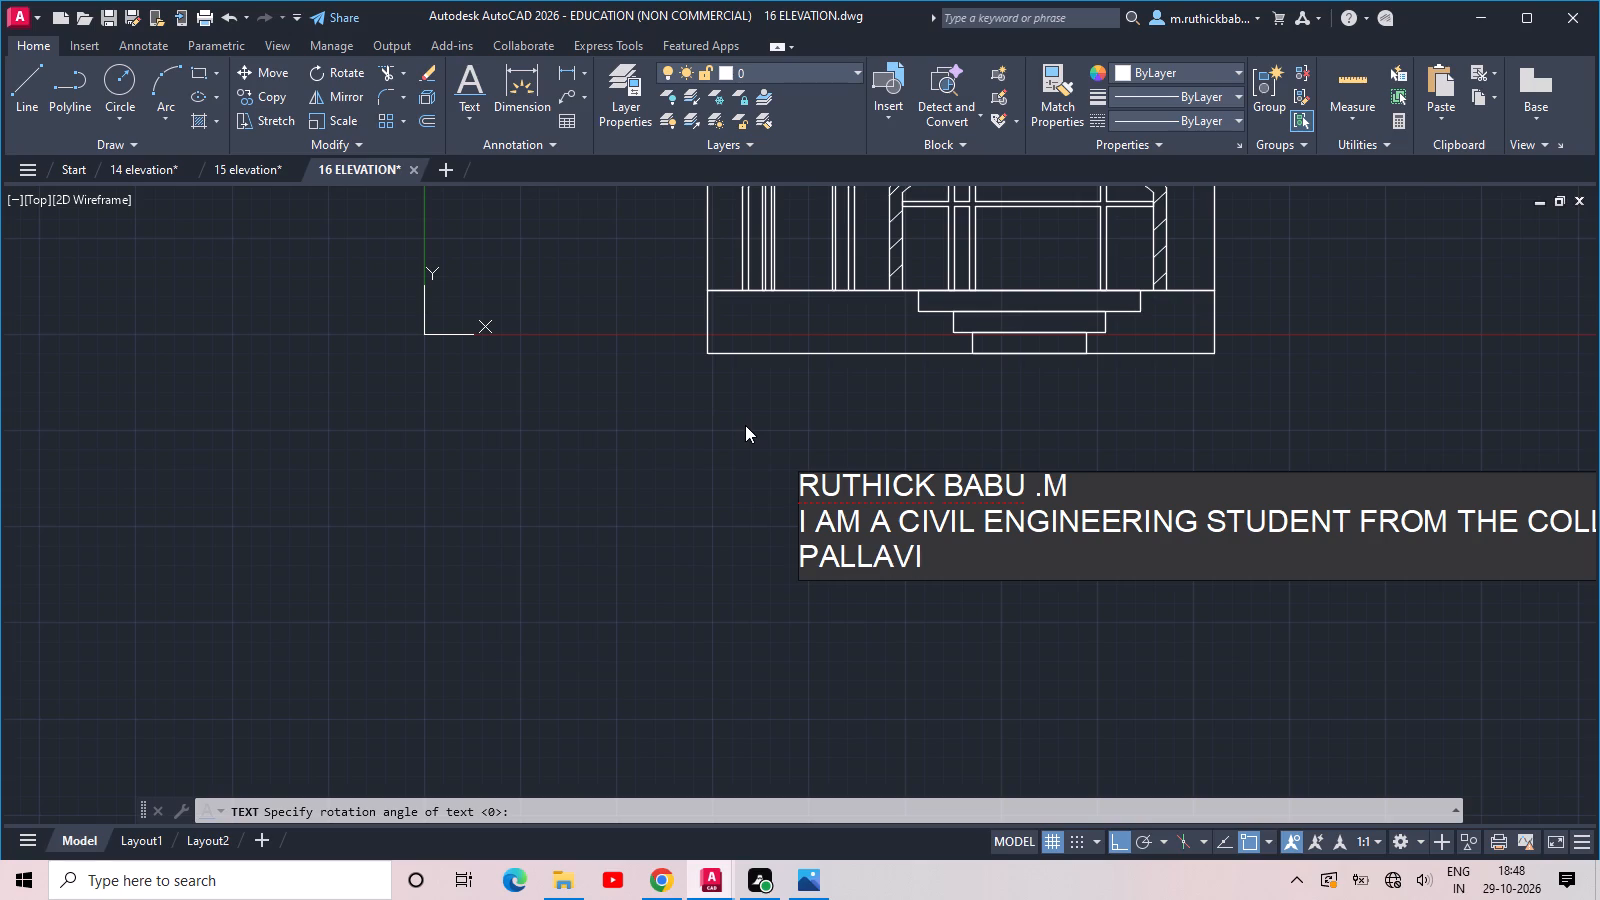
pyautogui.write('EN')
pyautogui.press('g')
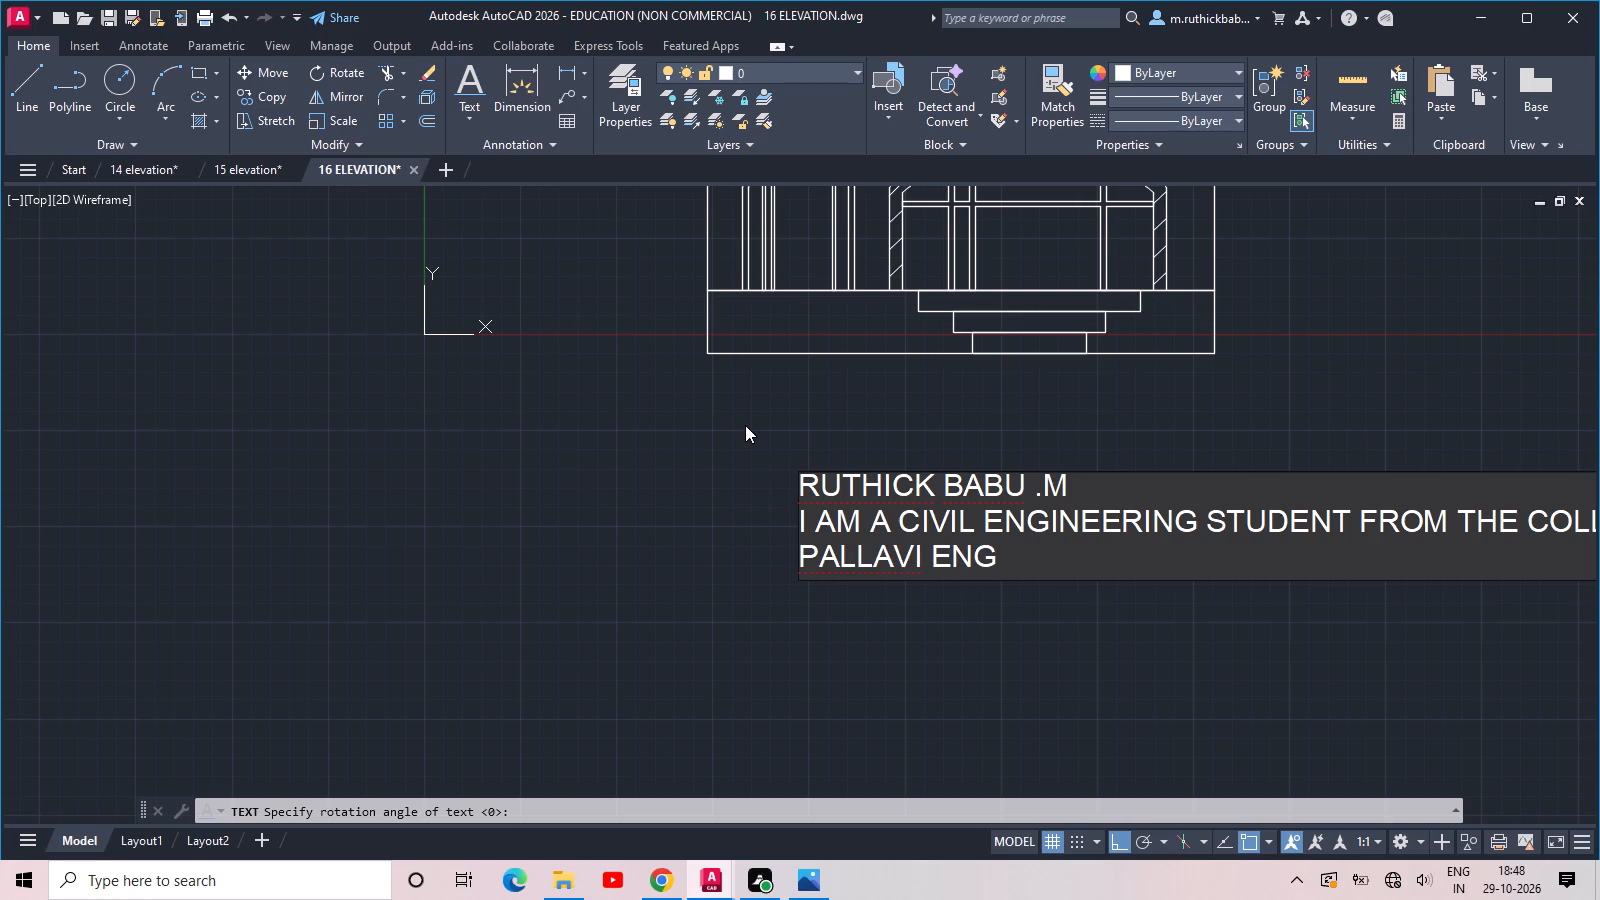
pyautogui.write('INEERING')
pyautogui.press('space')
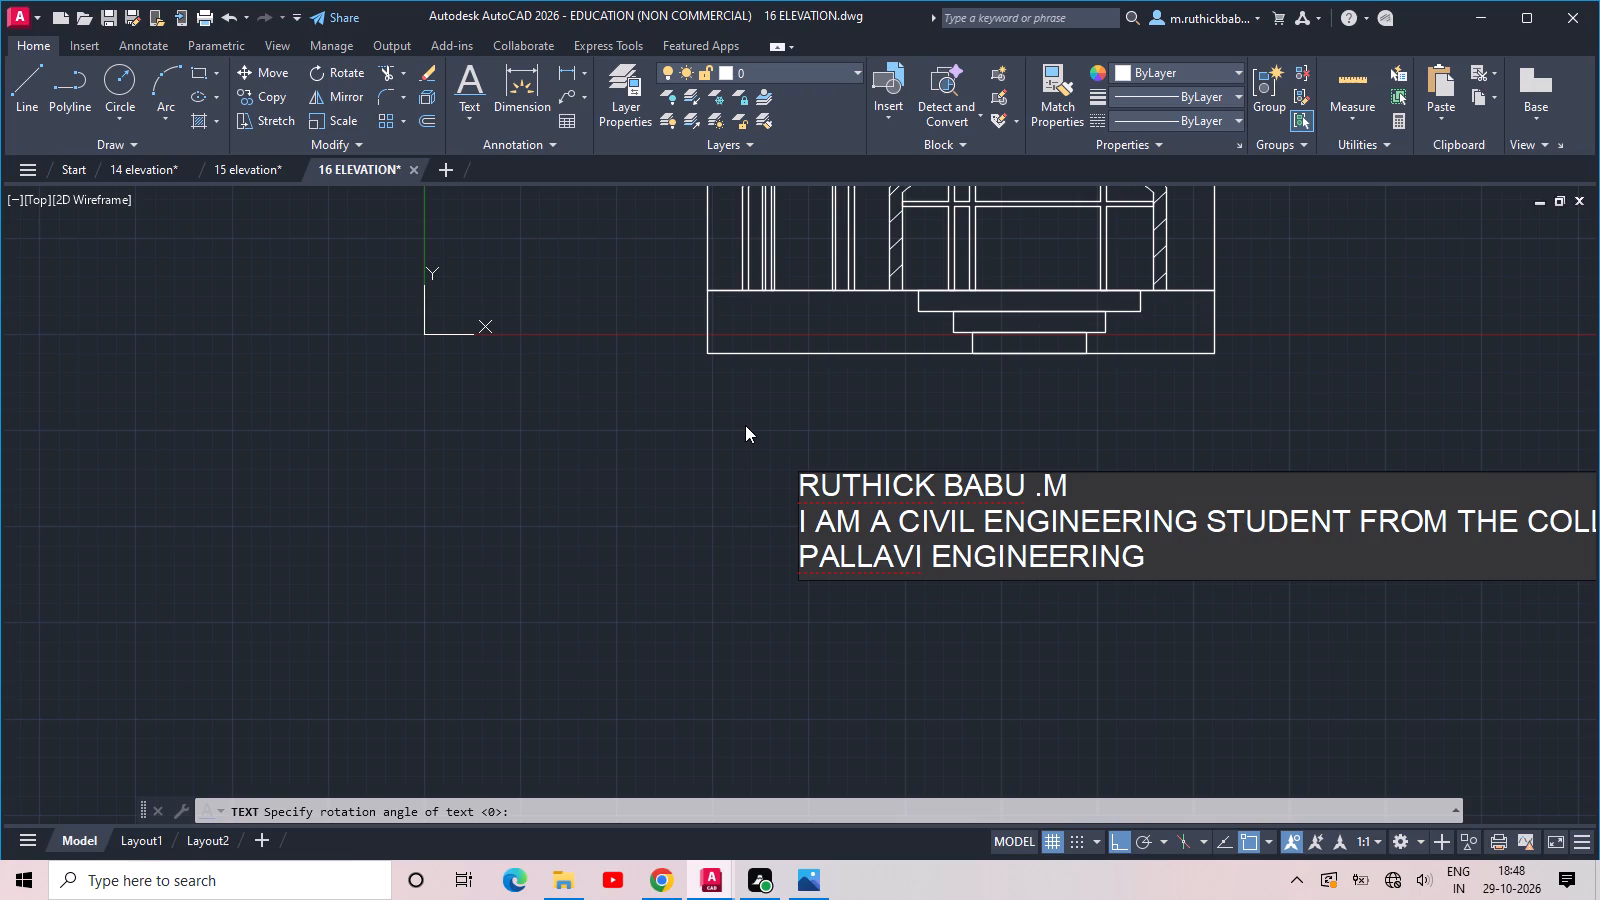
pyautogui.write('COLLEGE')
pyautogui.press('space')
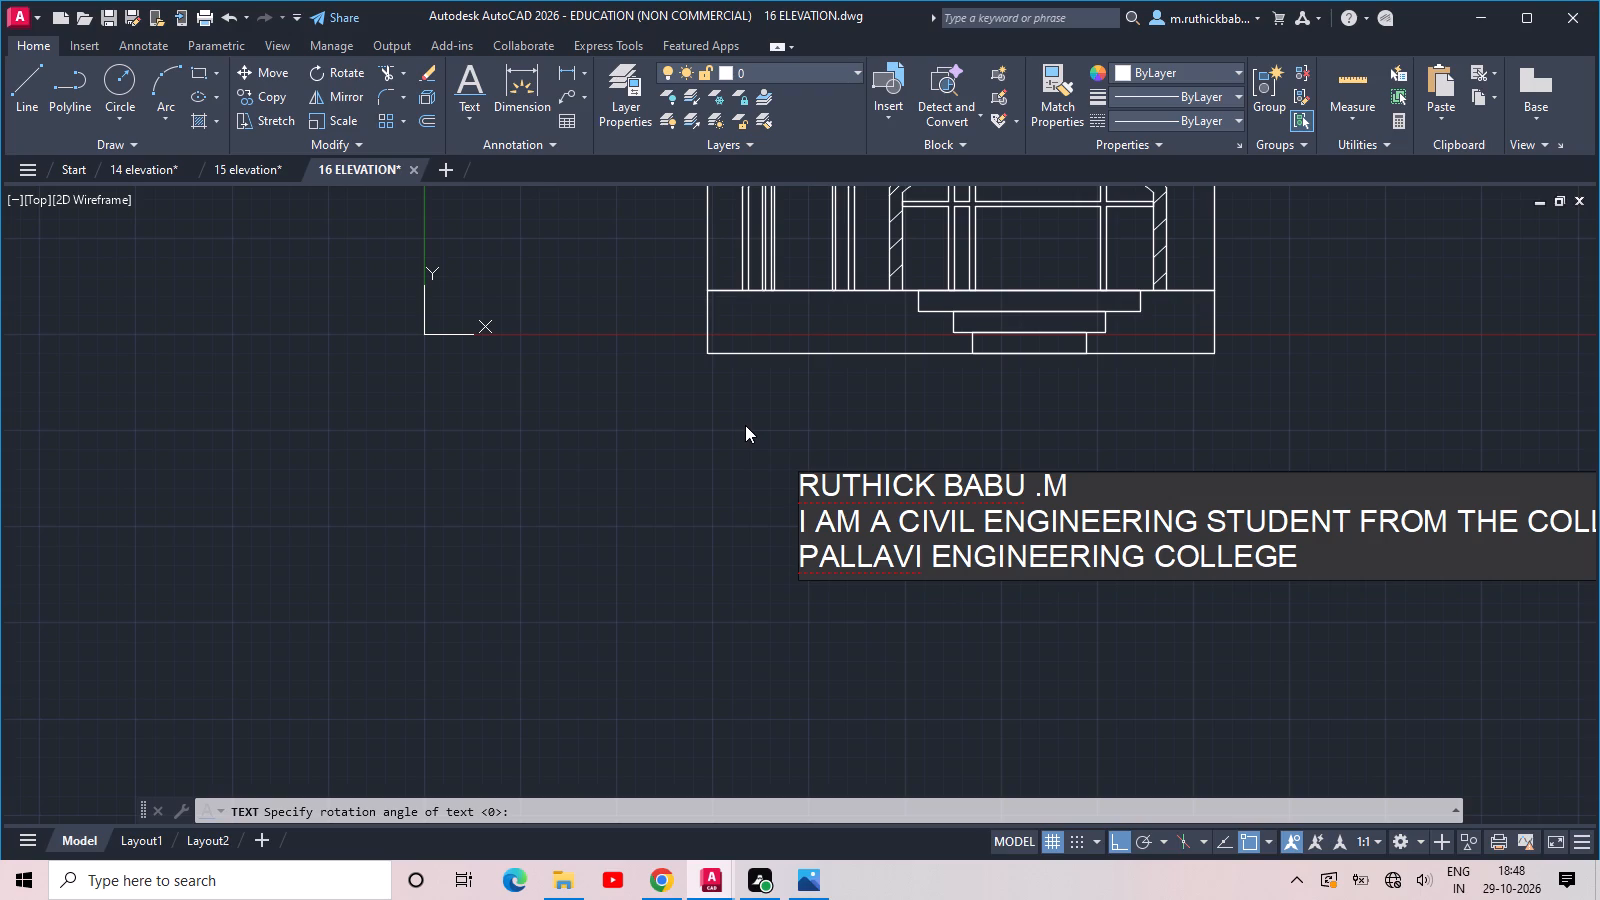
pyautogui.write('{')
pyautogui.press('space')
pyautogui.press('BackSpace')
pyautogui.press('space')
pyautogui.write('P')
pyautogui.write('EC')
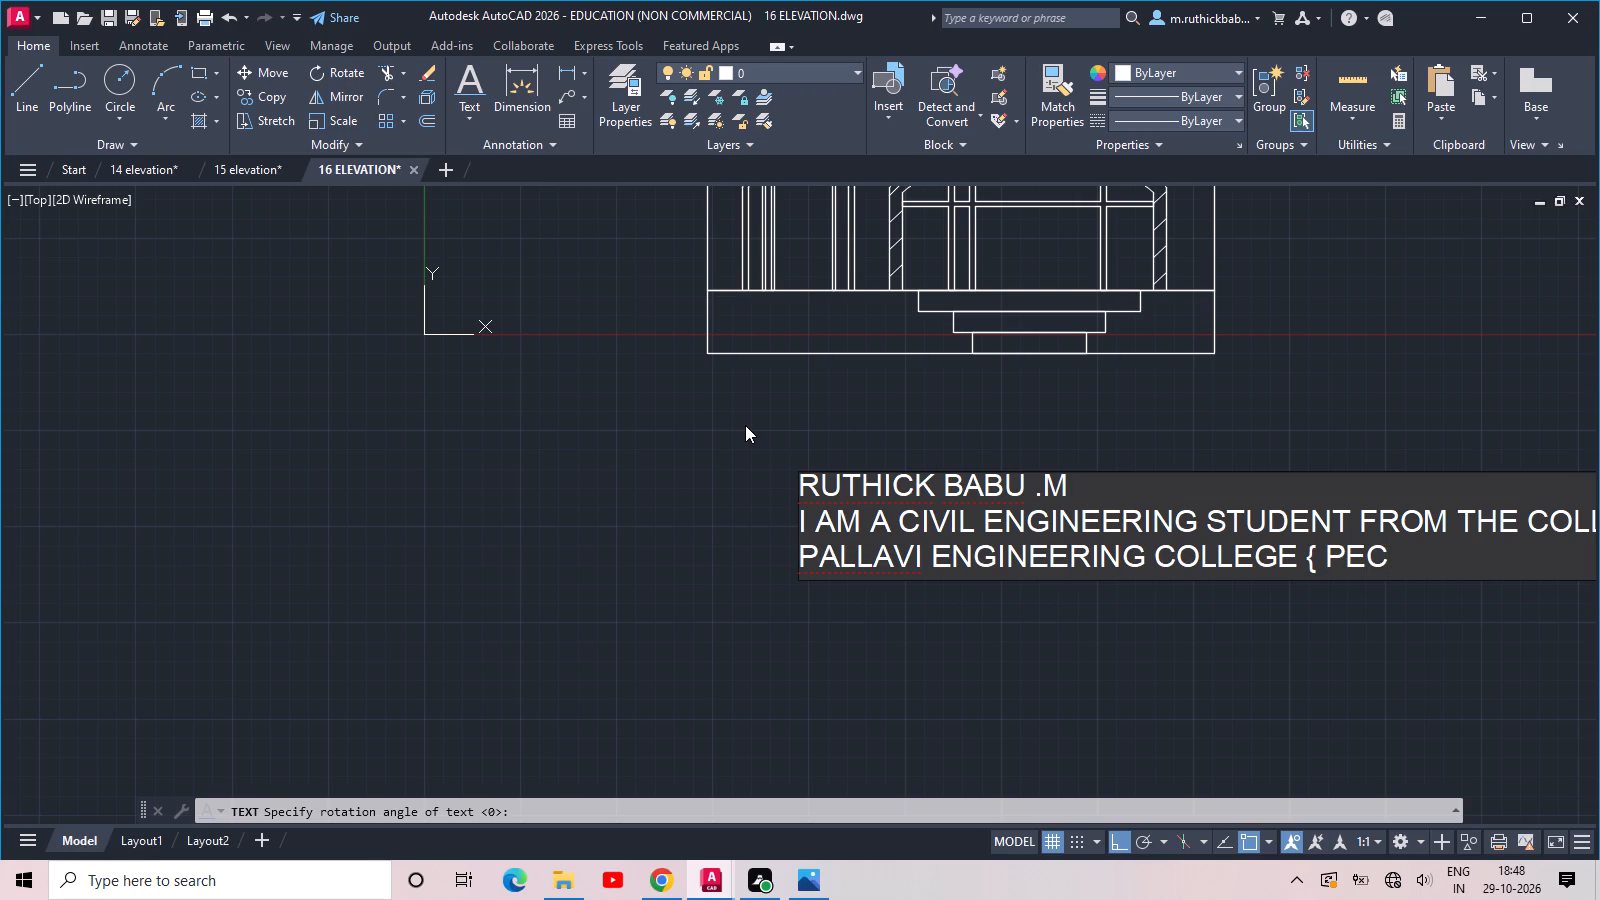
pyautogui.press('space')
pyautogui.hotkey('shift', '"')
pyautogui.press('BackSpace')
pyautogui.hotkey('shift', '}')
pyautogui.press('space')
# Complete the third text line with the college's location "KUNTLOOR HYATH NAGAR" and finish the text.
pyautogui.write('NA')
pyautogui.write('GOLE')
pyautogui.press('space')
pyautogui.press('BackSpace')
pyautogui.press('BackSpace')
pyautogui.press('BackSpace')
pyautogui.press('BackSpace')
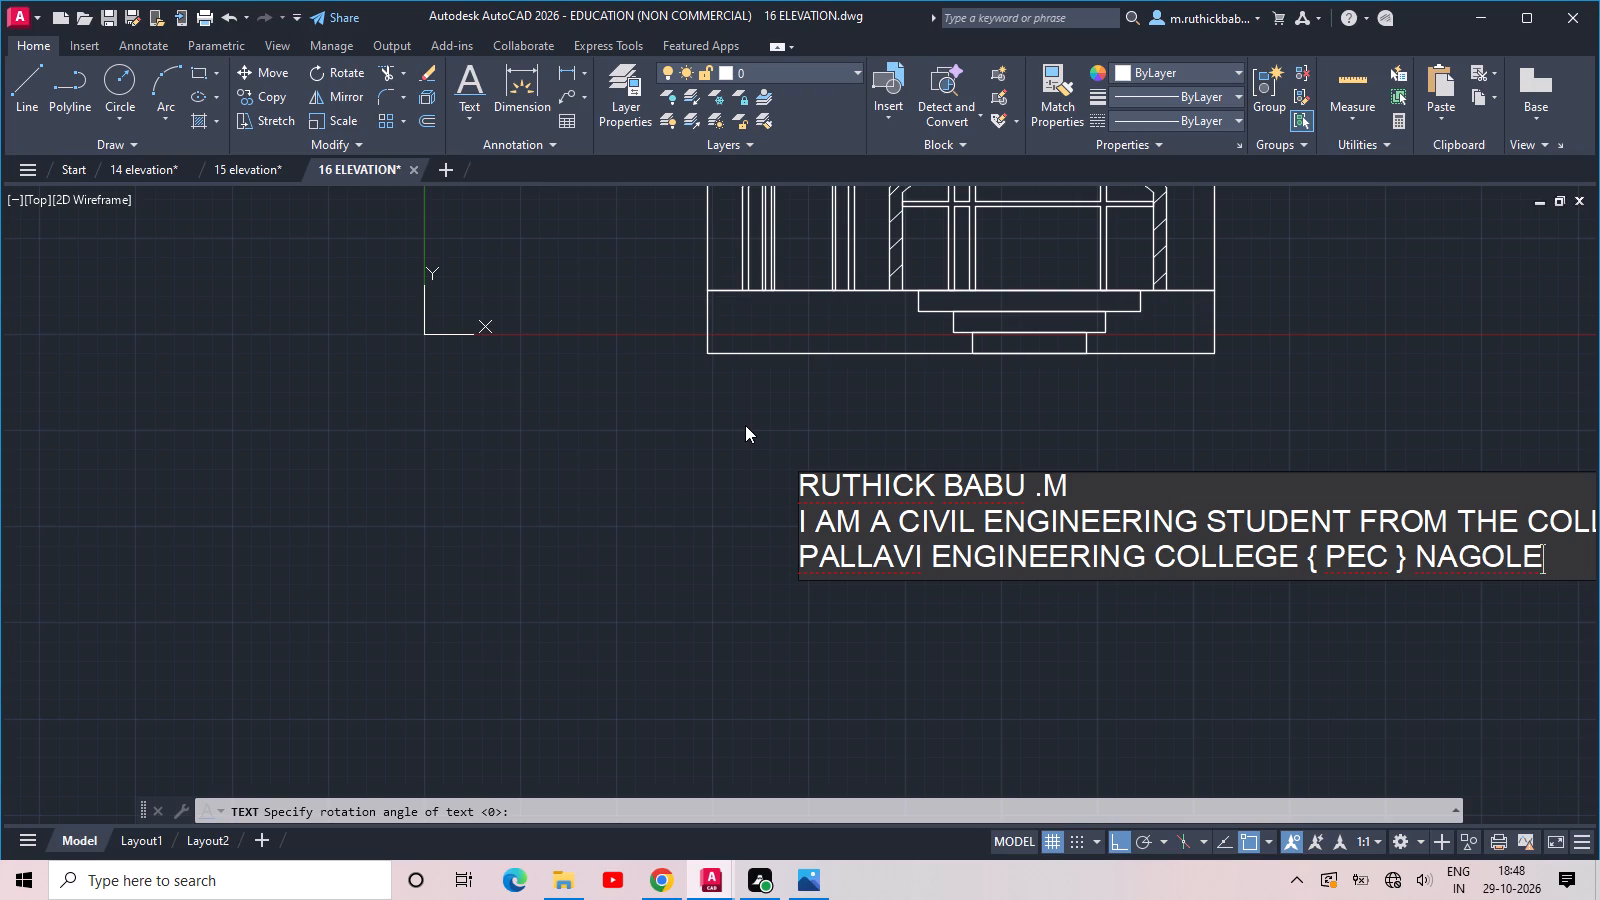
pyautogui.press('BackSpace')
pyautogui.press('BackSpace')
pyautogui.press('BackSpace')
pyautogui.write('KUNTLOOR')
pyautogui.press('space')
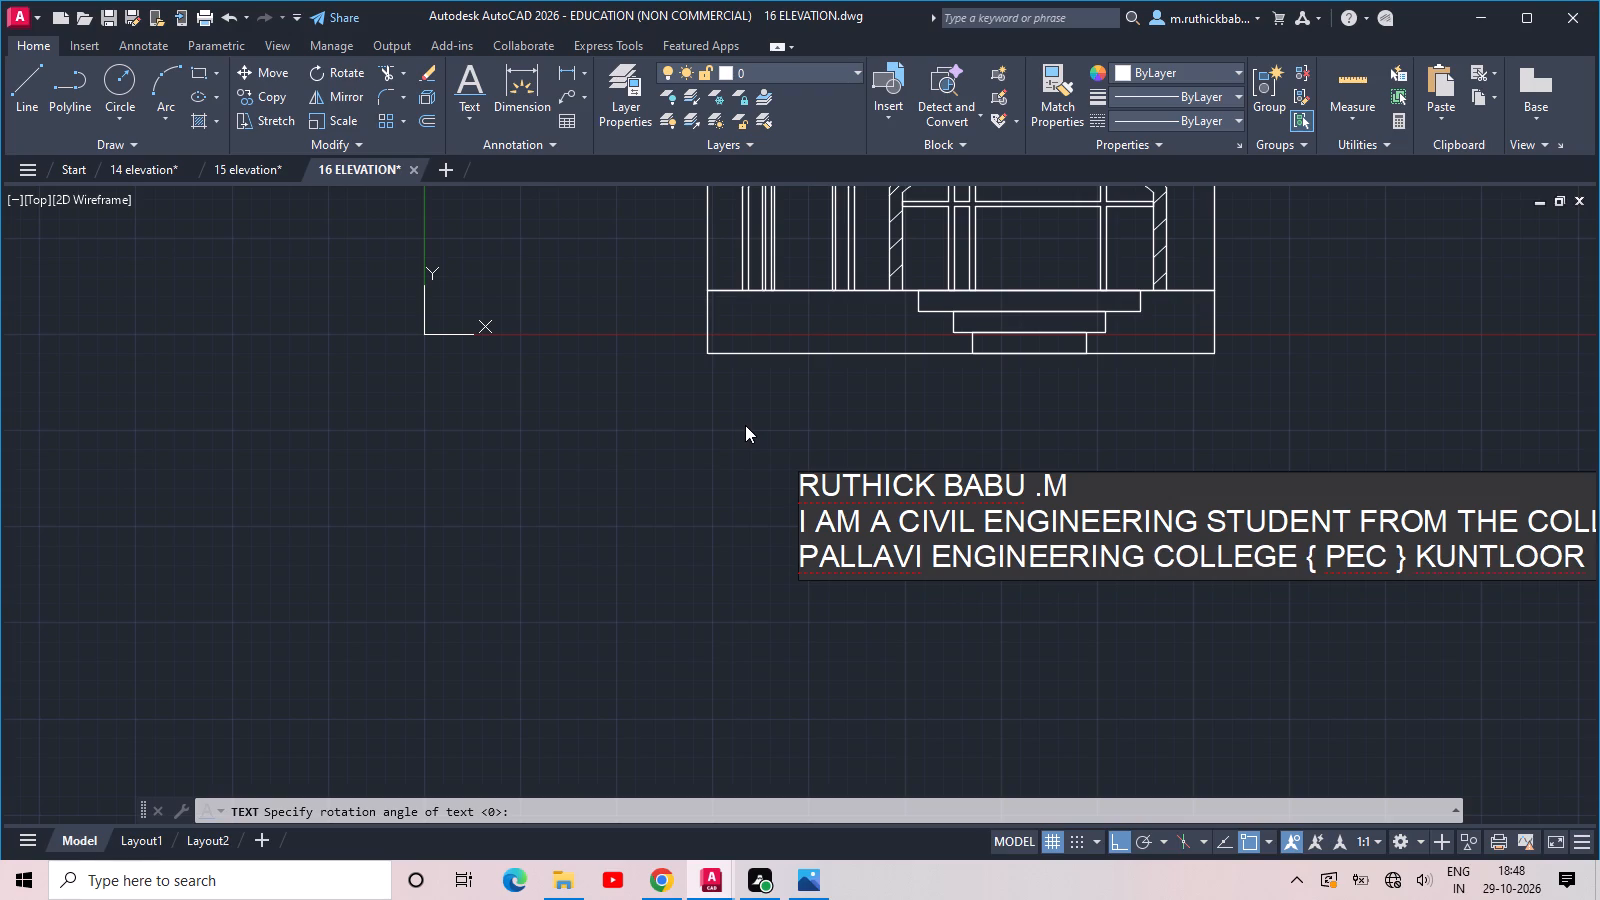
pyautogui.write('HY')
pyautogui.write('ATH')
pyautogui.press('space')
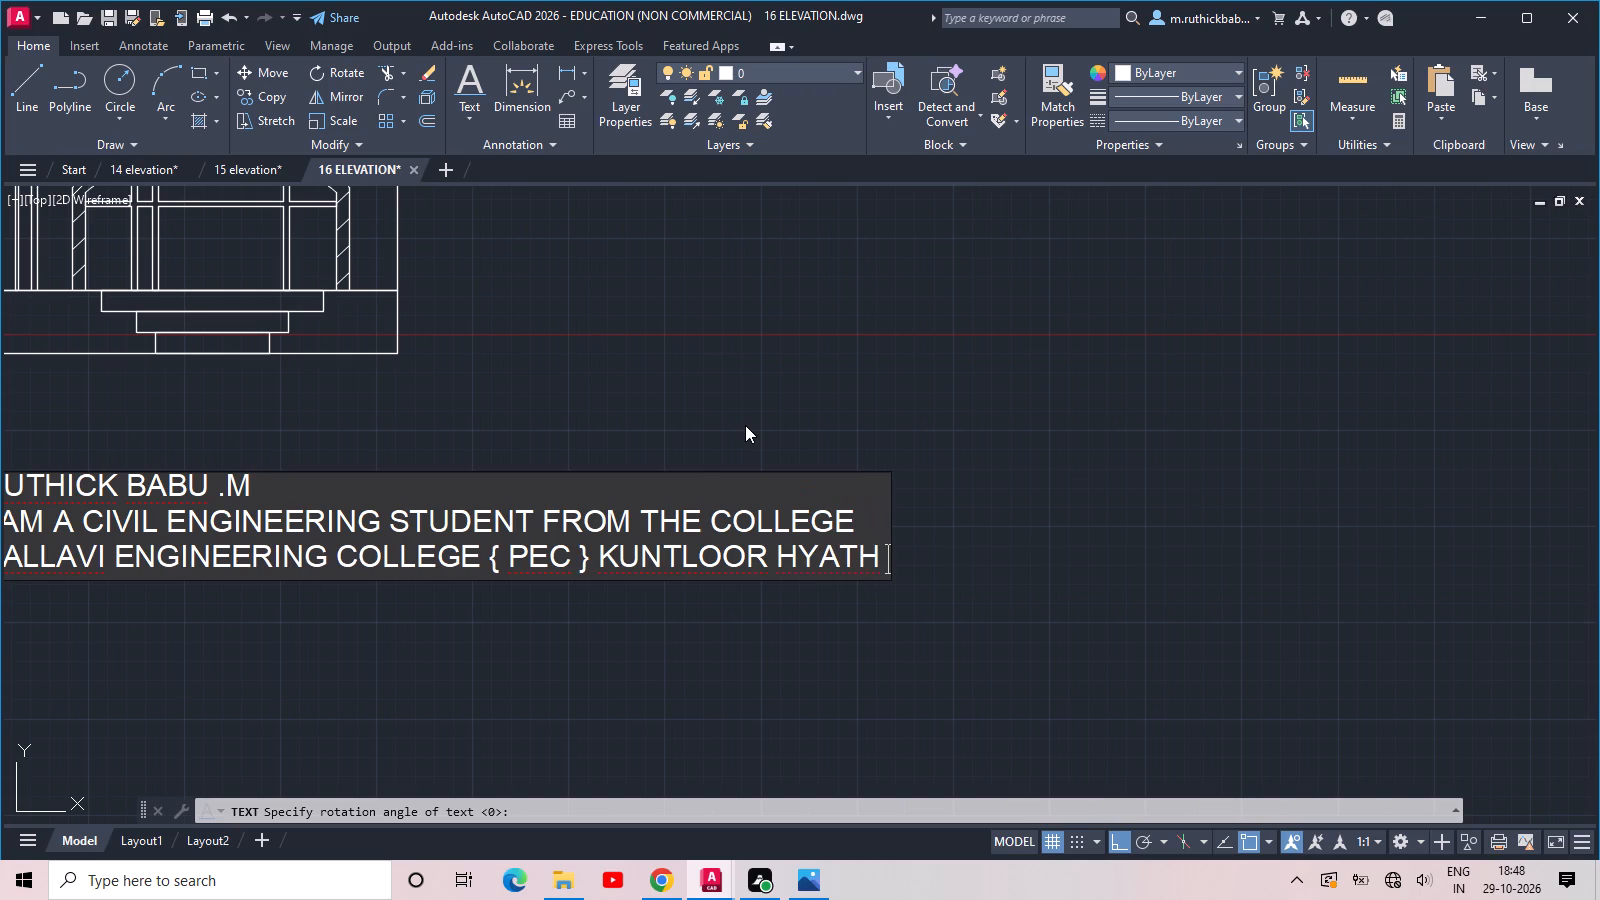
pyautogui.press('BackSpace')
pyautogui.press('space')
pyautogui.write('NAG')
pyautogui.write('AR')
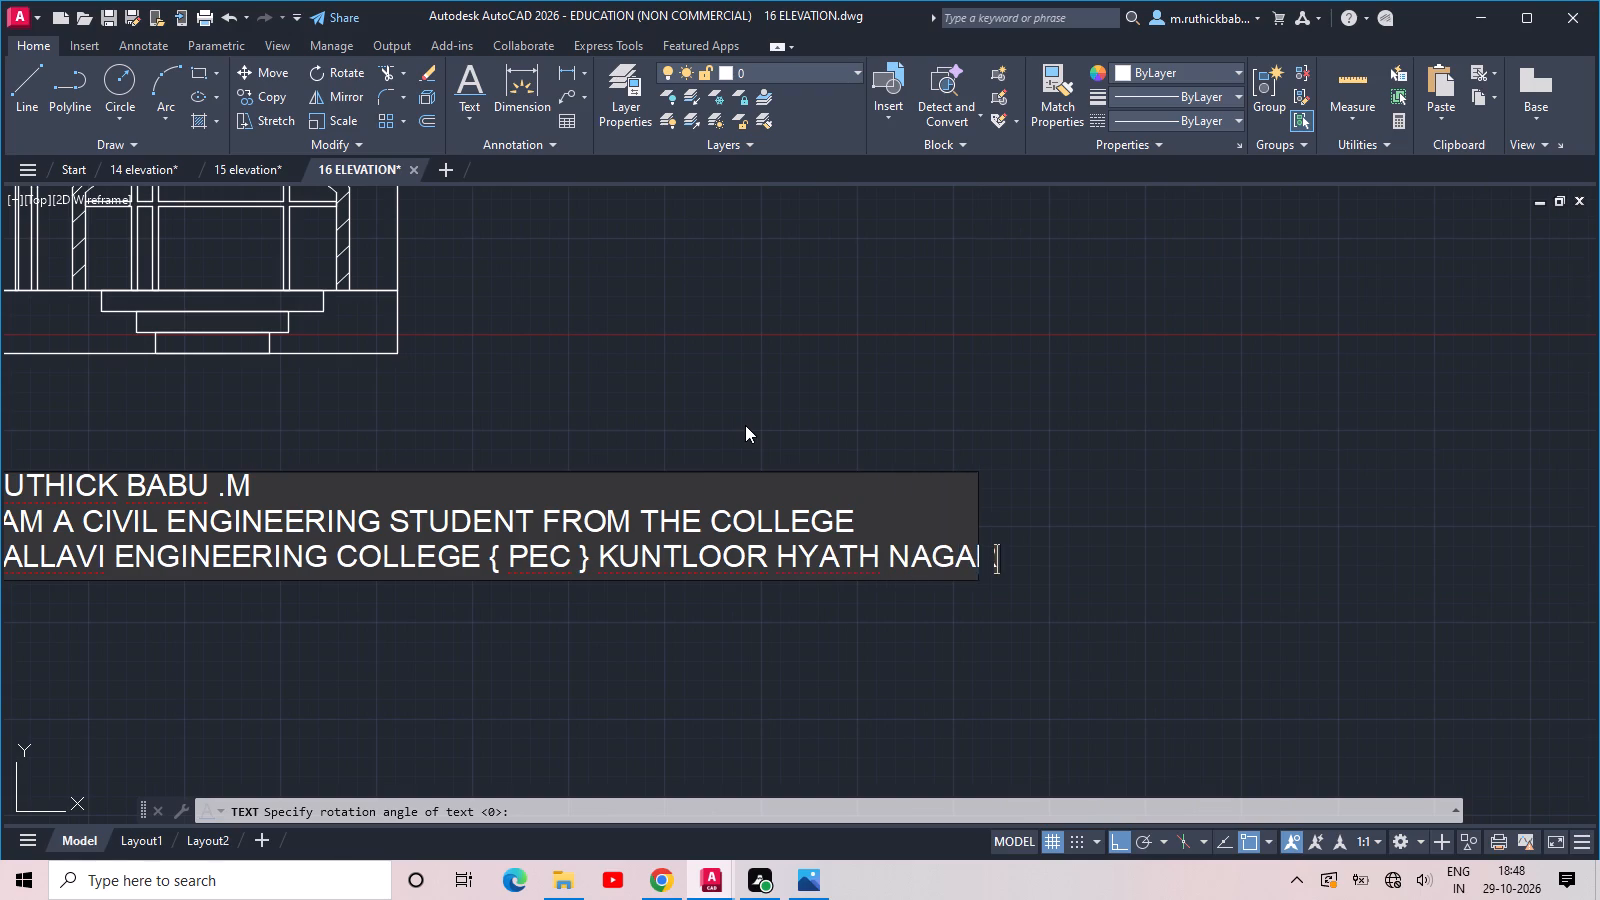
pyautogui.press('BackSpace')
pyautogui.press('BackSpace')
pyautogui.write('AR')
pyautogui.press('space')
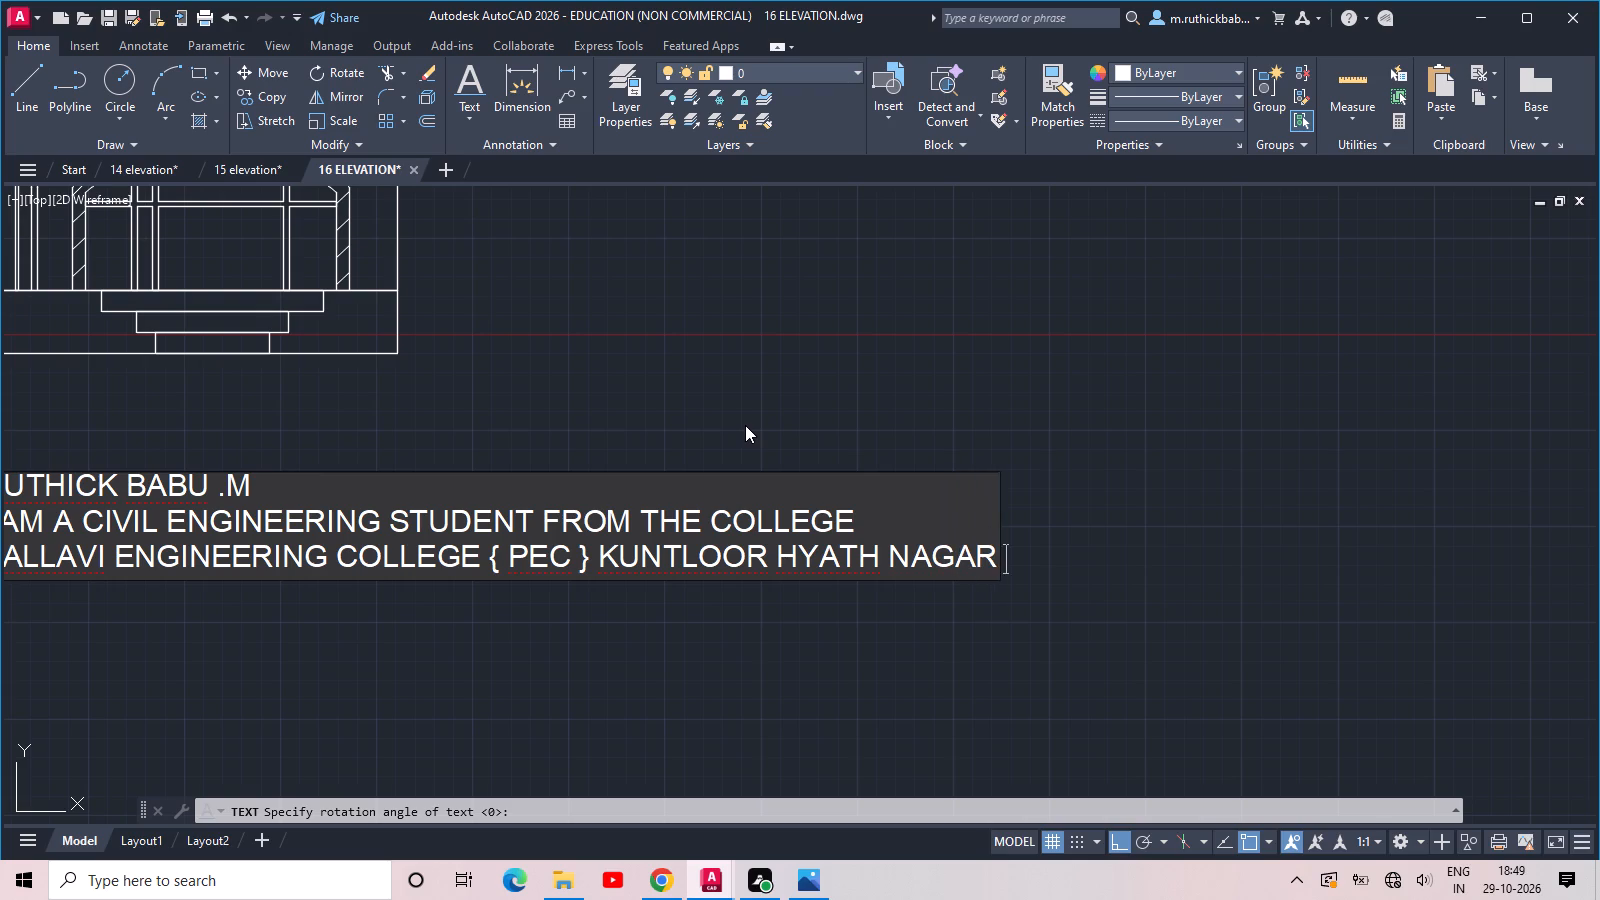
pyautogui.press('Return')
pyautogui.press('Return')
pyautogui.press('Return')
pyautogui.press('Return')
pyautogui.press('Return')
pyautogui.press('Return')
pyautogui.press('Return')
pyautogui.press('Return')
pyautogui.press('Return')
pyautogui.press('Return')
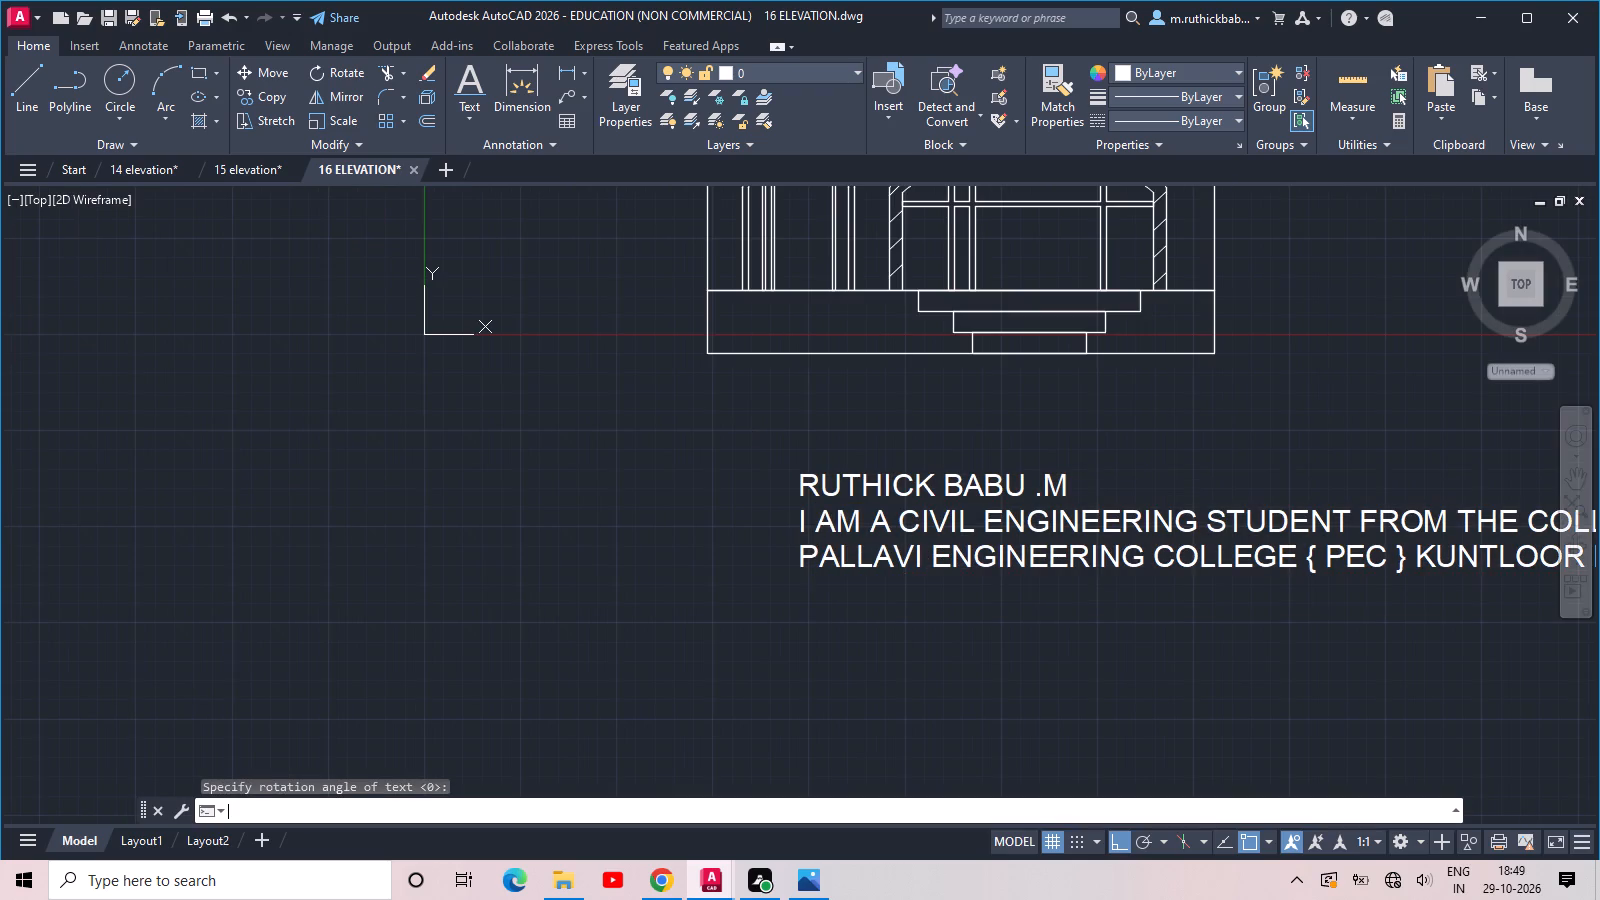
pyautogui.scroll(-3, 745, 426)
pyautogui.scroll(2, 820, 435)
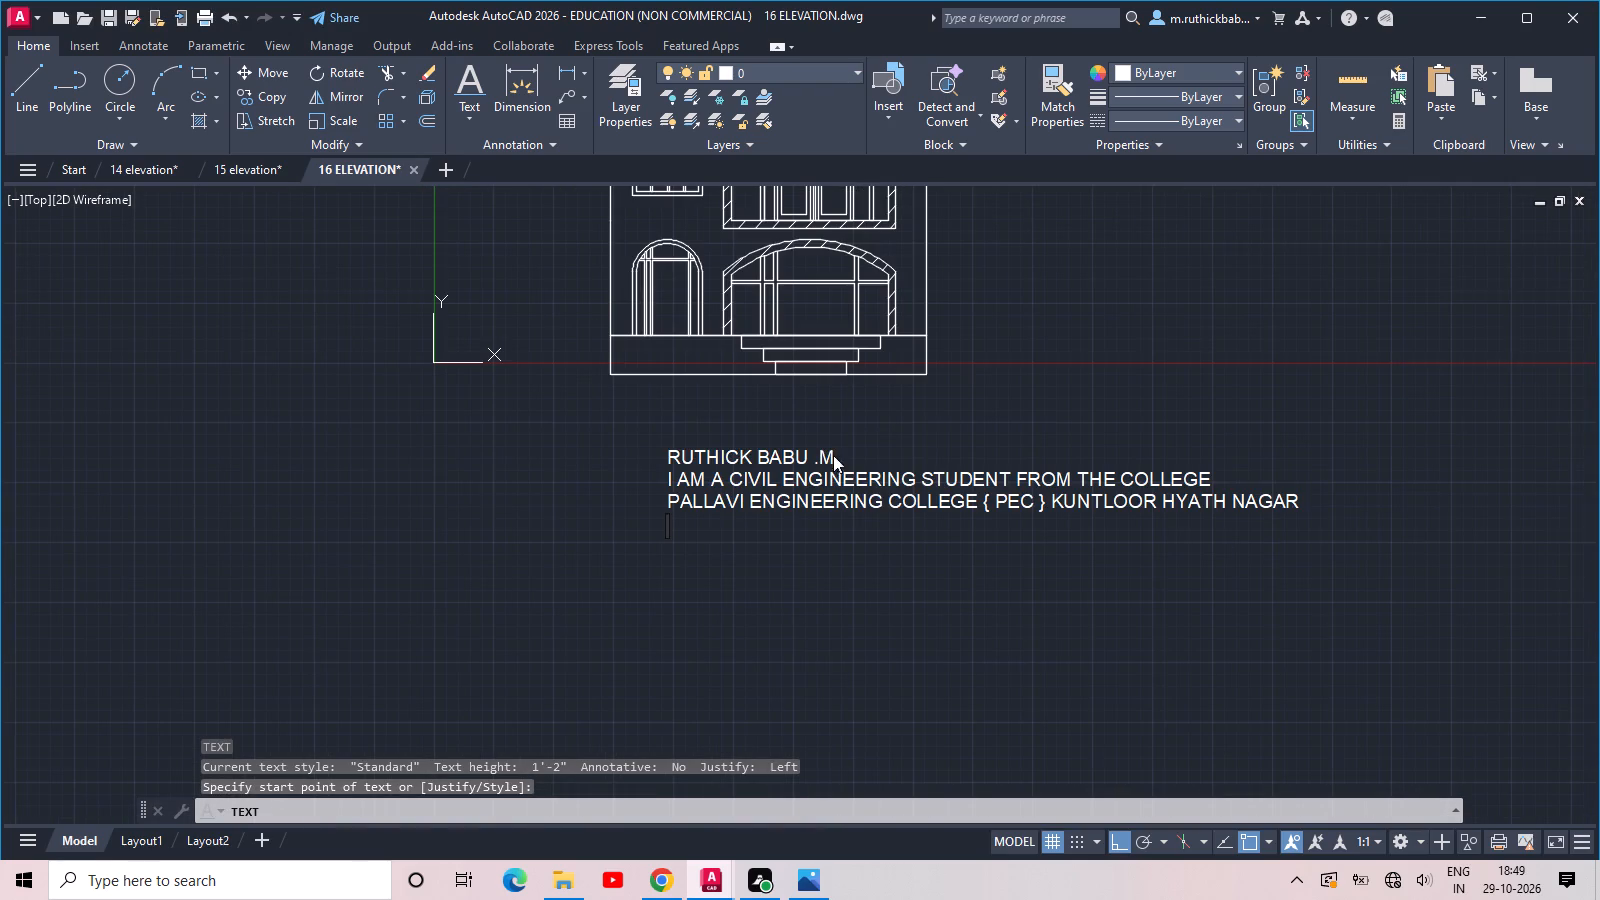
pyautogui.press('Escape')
# Erase all three text lines below the building elevation.
pyautogui.click(875, 524)
pyautogui.click(743, 446)
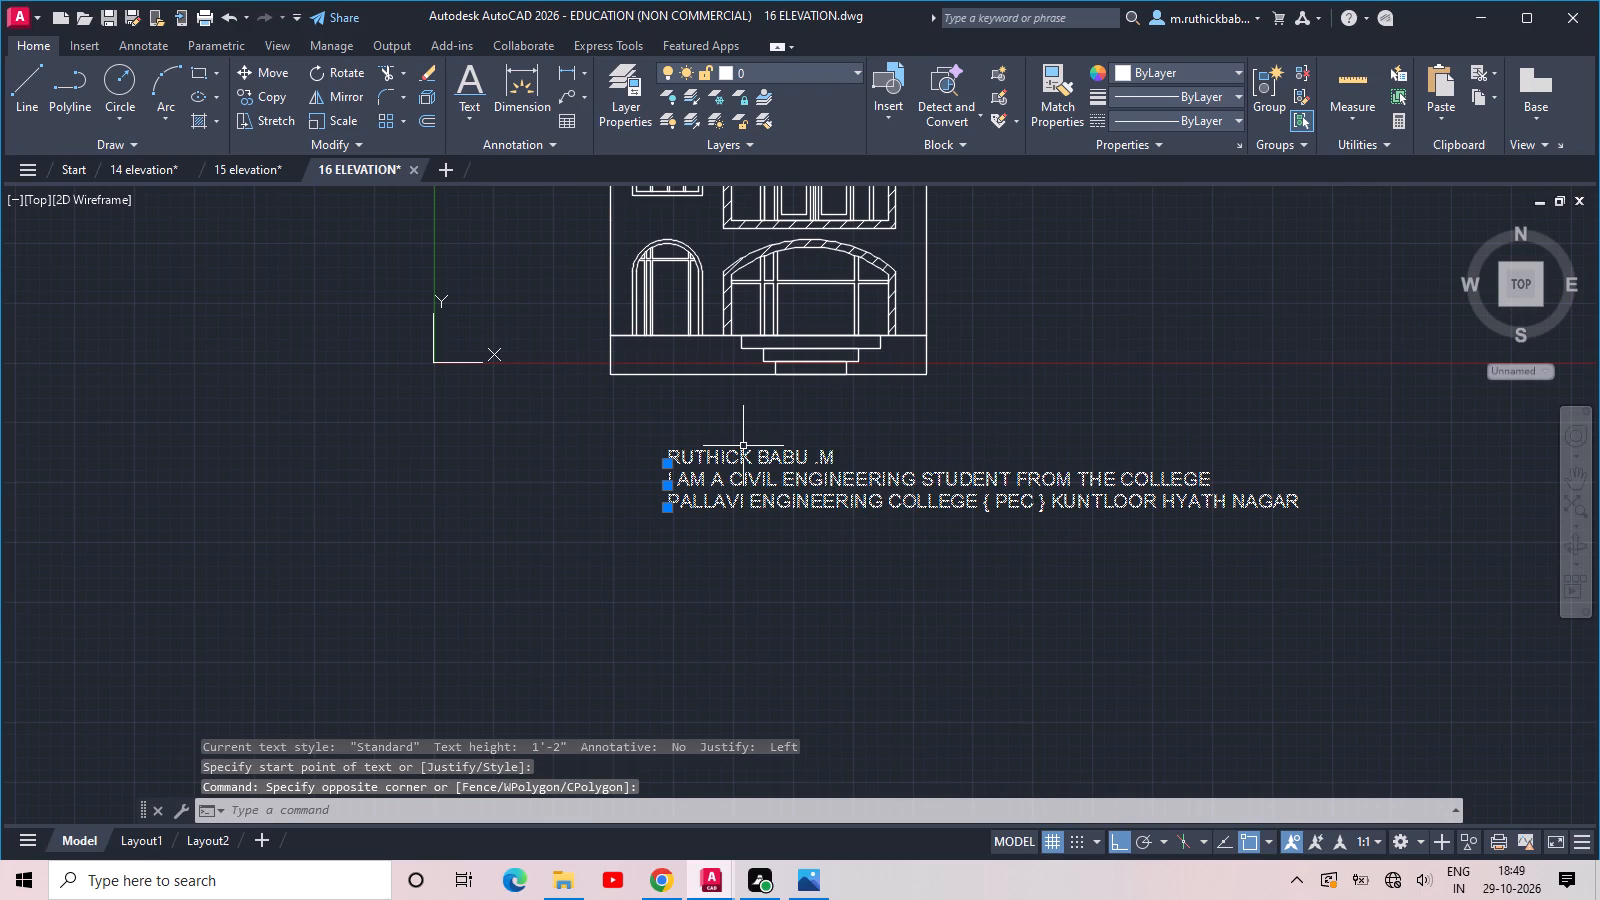
pyautogui.press('Delete')
pyautogui.press('Delete')
pyautogui.press('Delete')
# Examine the complete building elevation, from the base steps up to the rounded roof corners.
pyautogui.moveTo(744, 446); pyautogui.dragTo(910, 564, button='middle')
pyautogui.scroll(1, 748, 447)
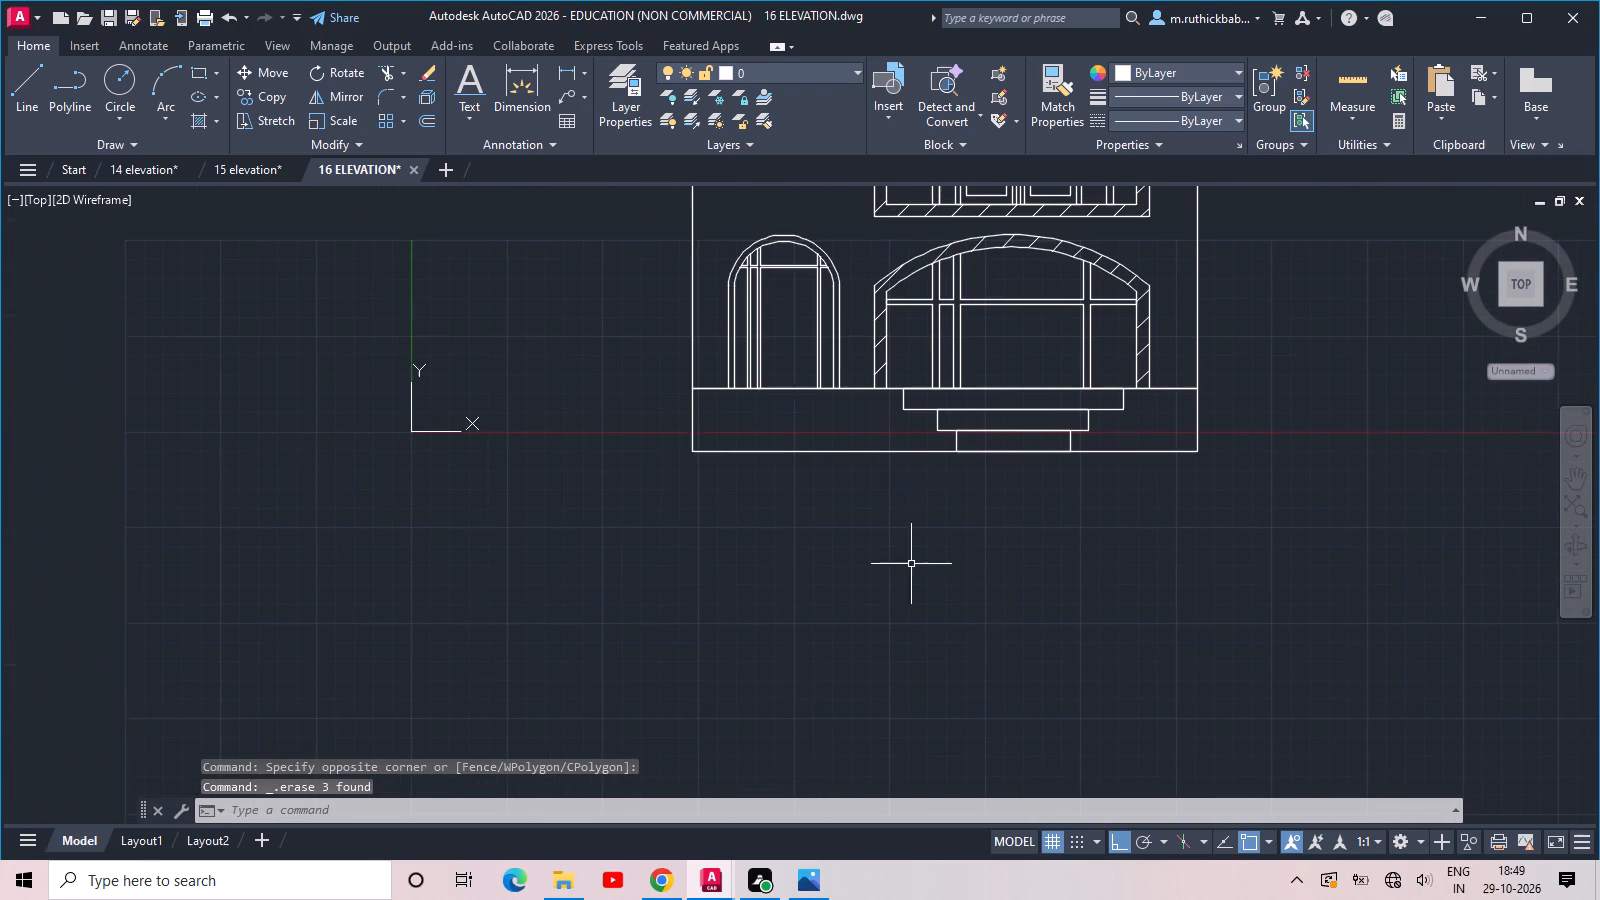
pyautogui.scroll(1, 905, 495)
pyautogui.scroll(-2, 905, 495)
pyautogui.middleClick(905, 495)
pyautogui.middleClick(870, 567)
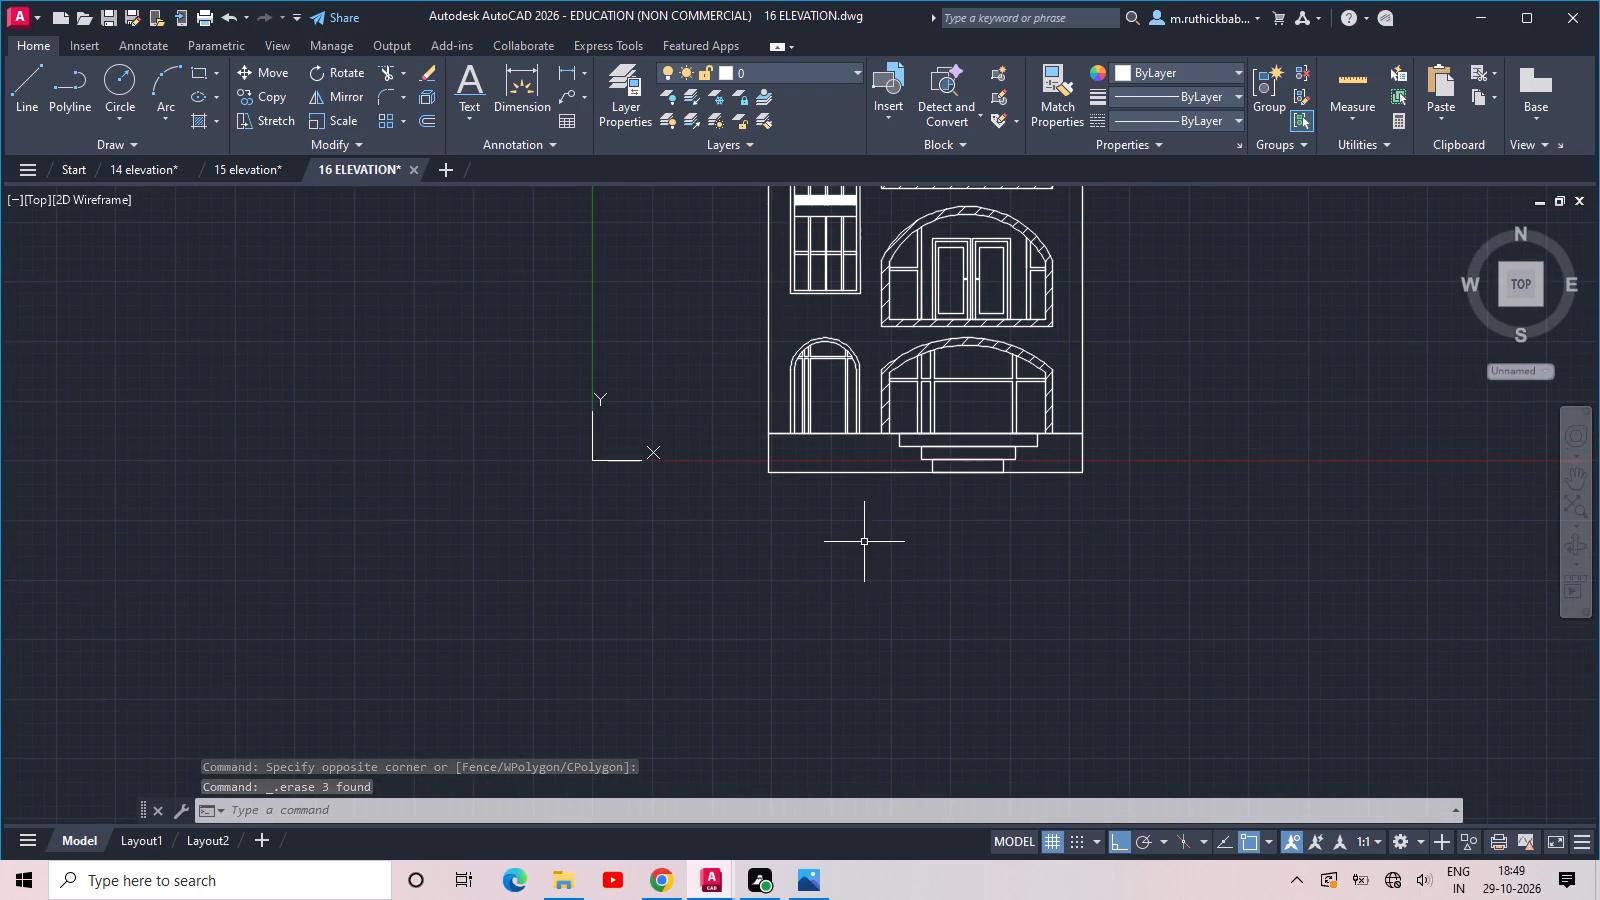
pyautogui.moveTo(864, 542); pyautogui.dragTo(828, 648, button='middle')
pyautogui.scroll(-1, 845, 548)
pyautogui.moveTo(839, 590); pyautogui.dragTo(835, 601, button='middle')
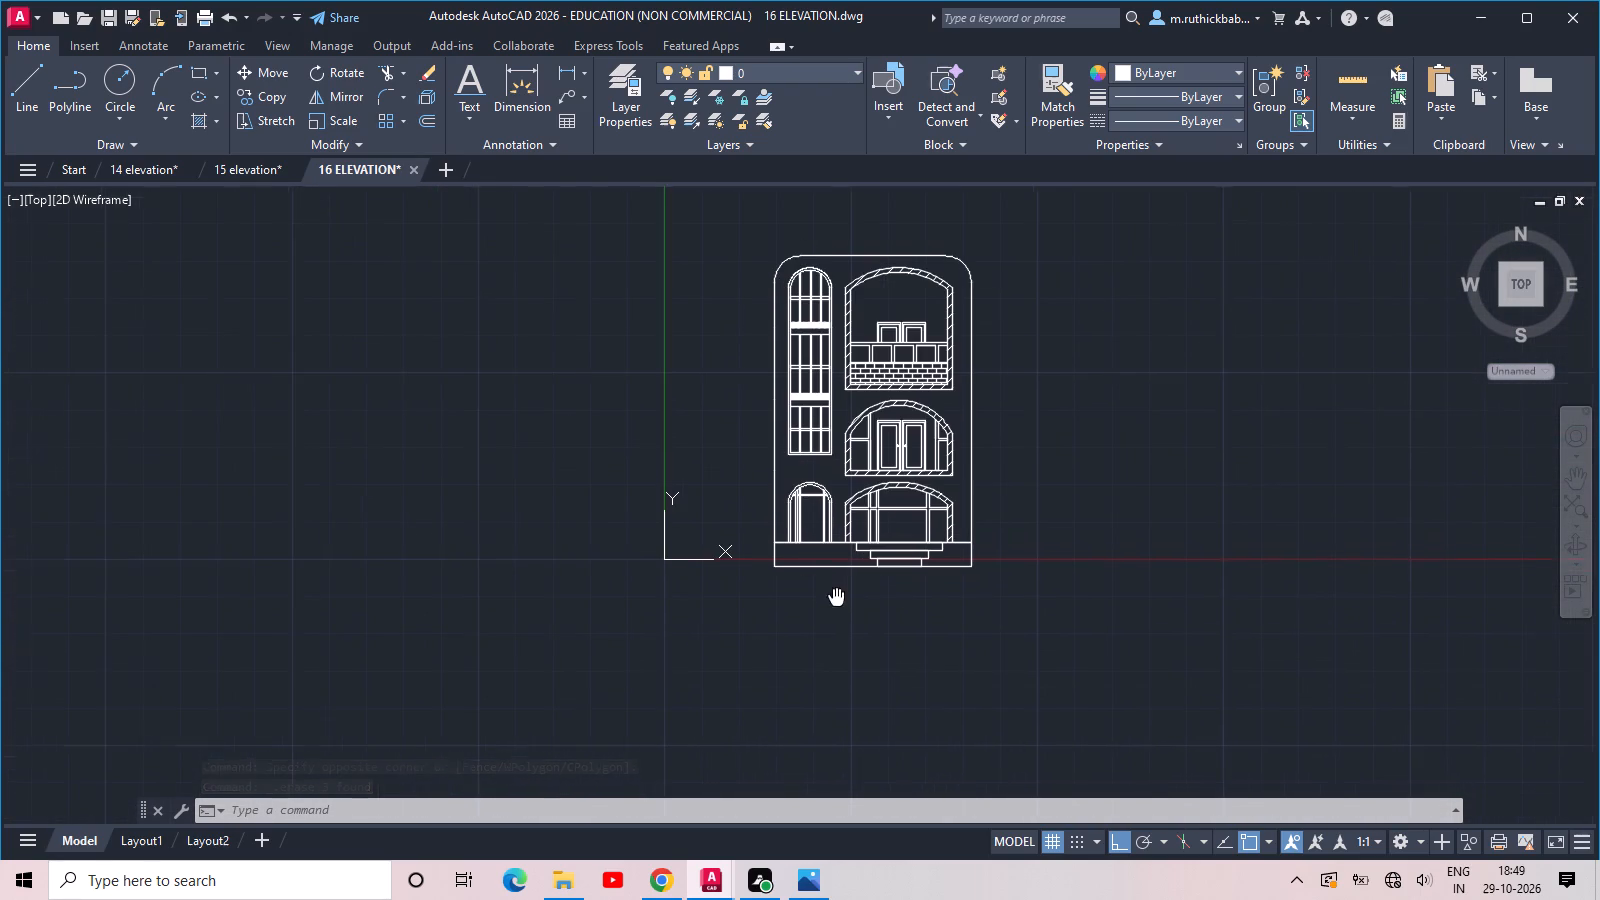
pyautogui.moveTo(835, 601); pyautogui.dragTo(835, 605, button='middle')
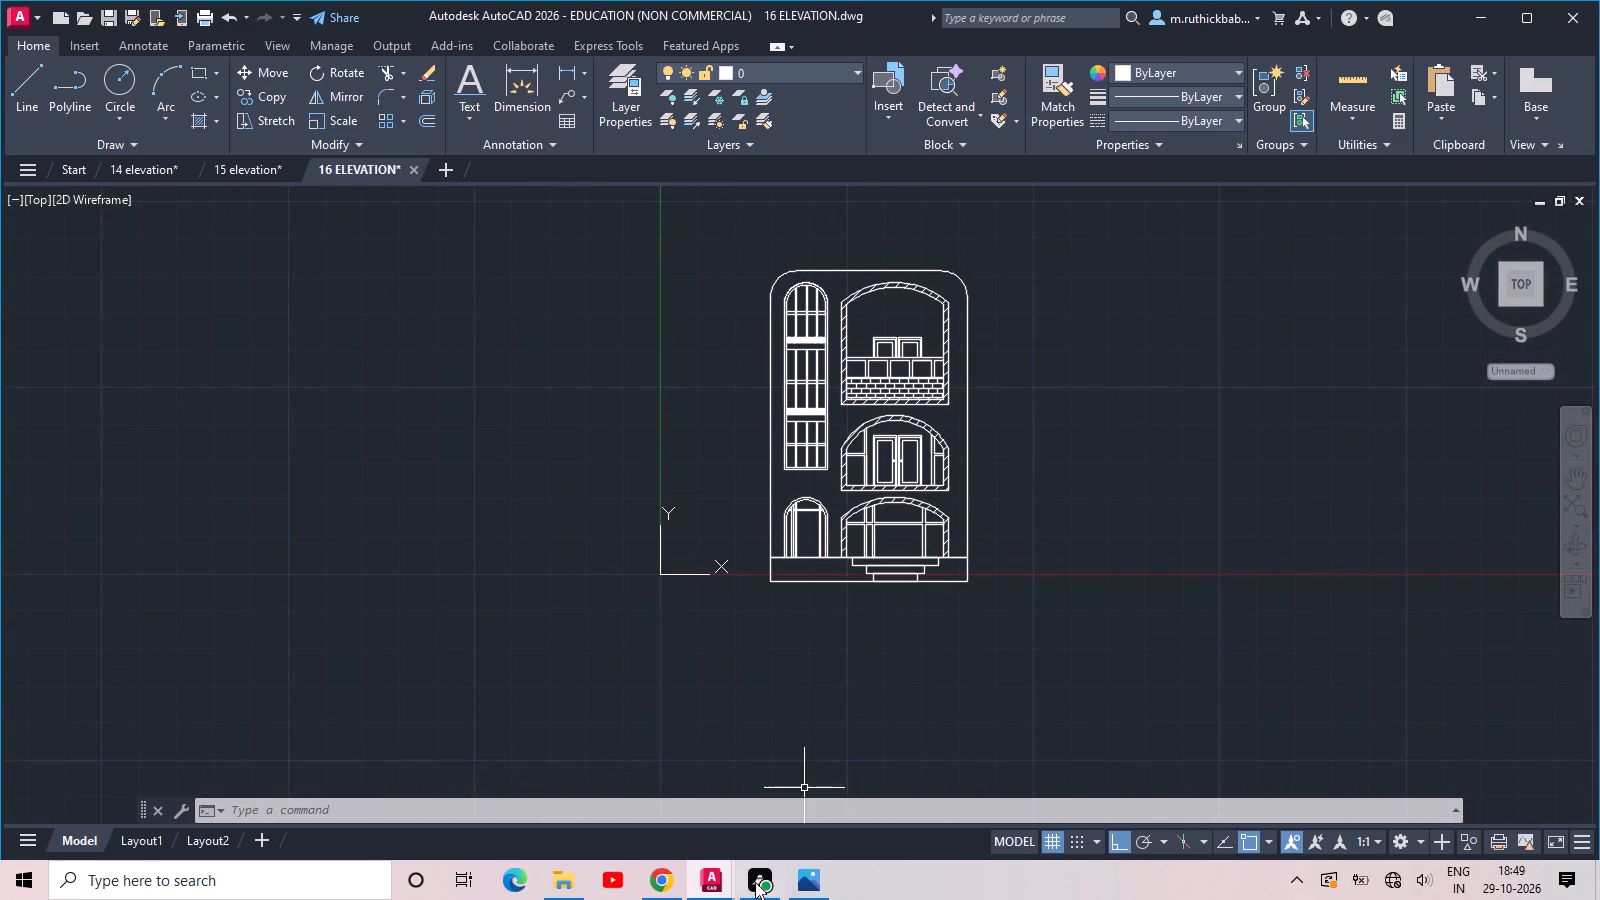
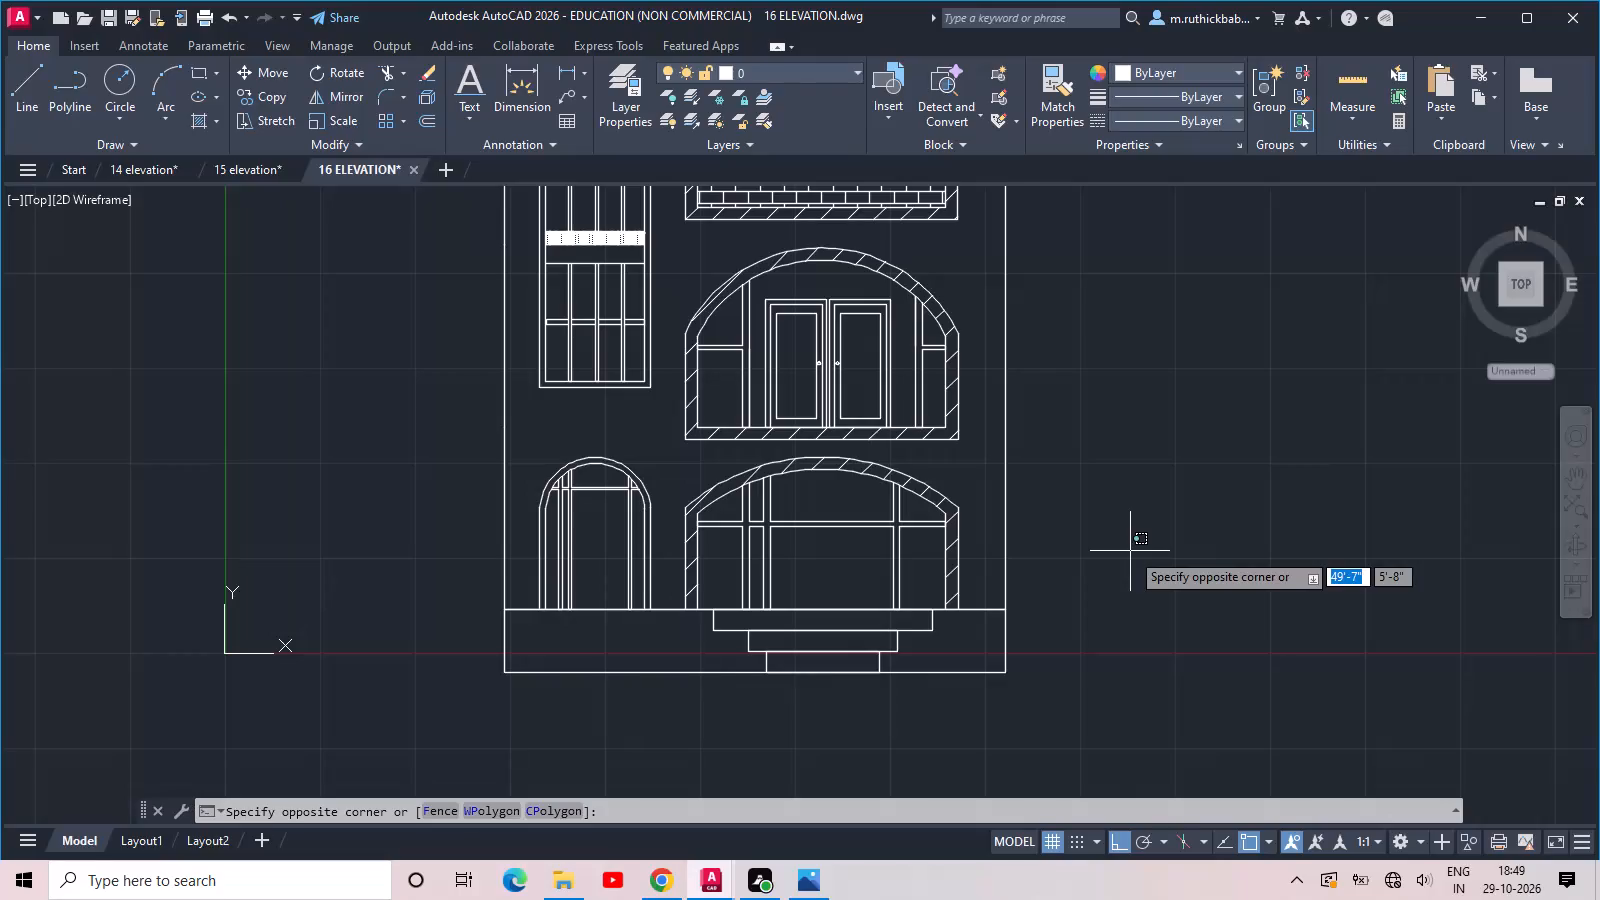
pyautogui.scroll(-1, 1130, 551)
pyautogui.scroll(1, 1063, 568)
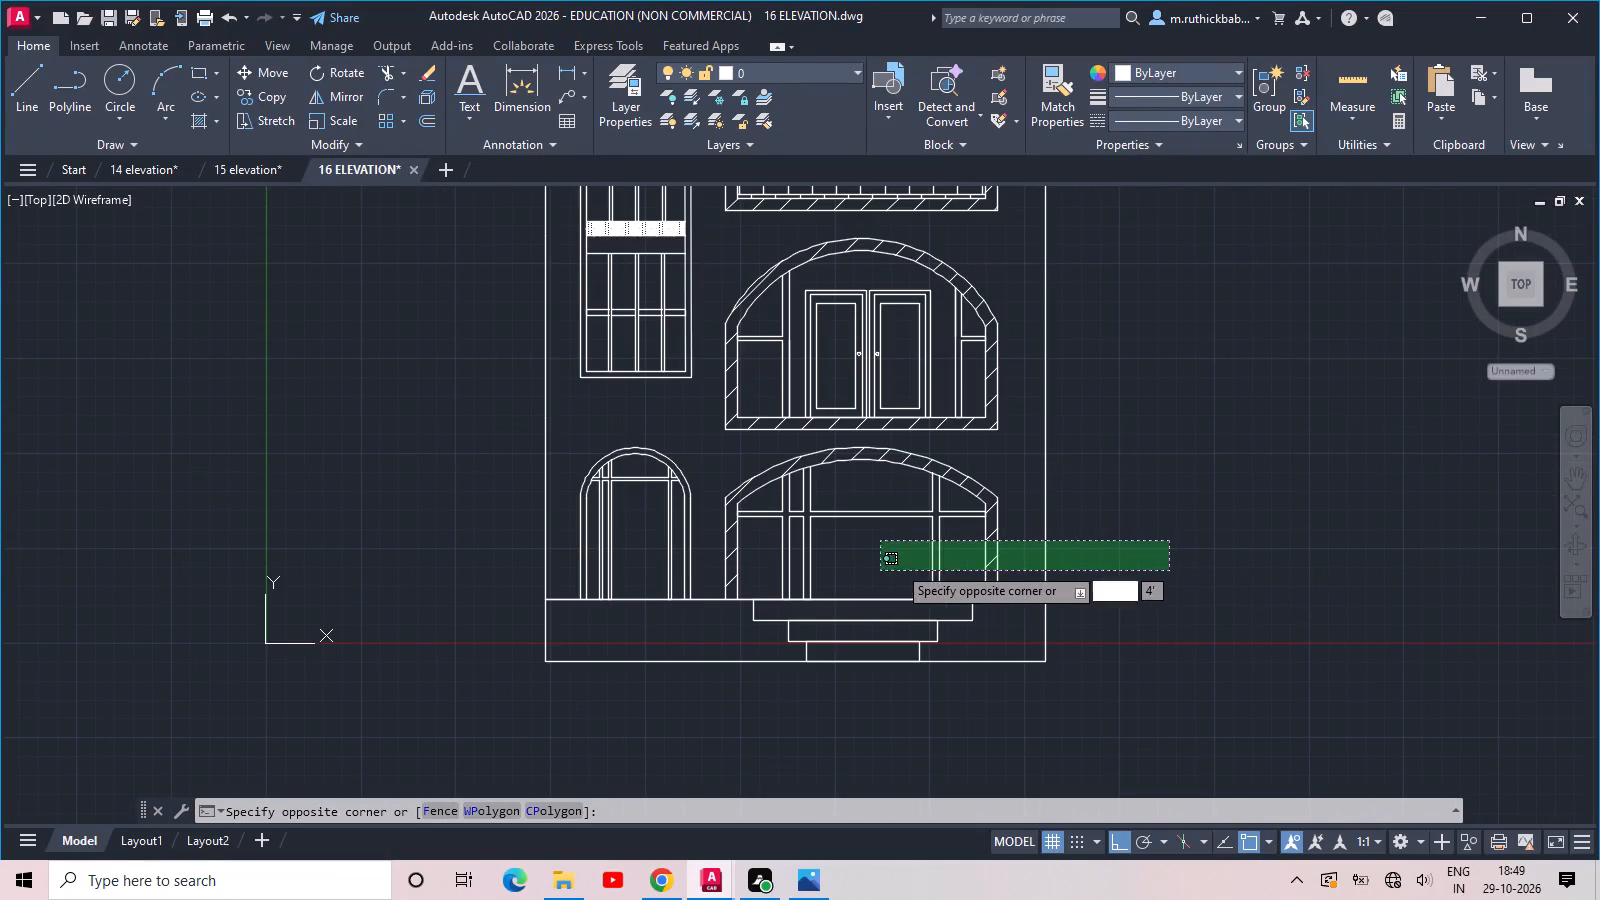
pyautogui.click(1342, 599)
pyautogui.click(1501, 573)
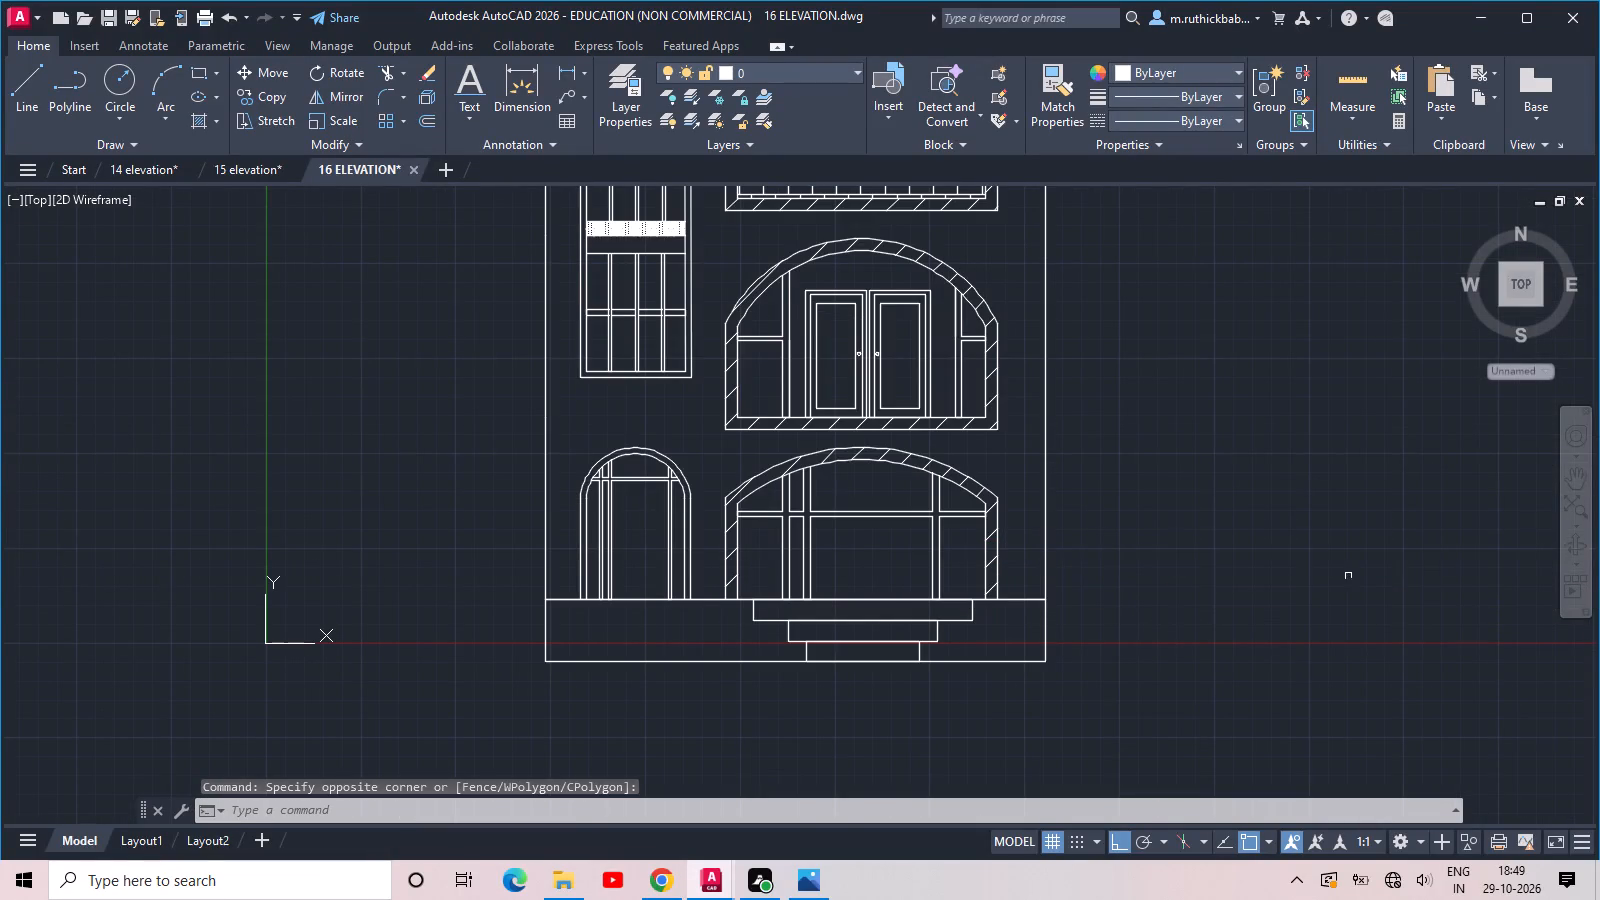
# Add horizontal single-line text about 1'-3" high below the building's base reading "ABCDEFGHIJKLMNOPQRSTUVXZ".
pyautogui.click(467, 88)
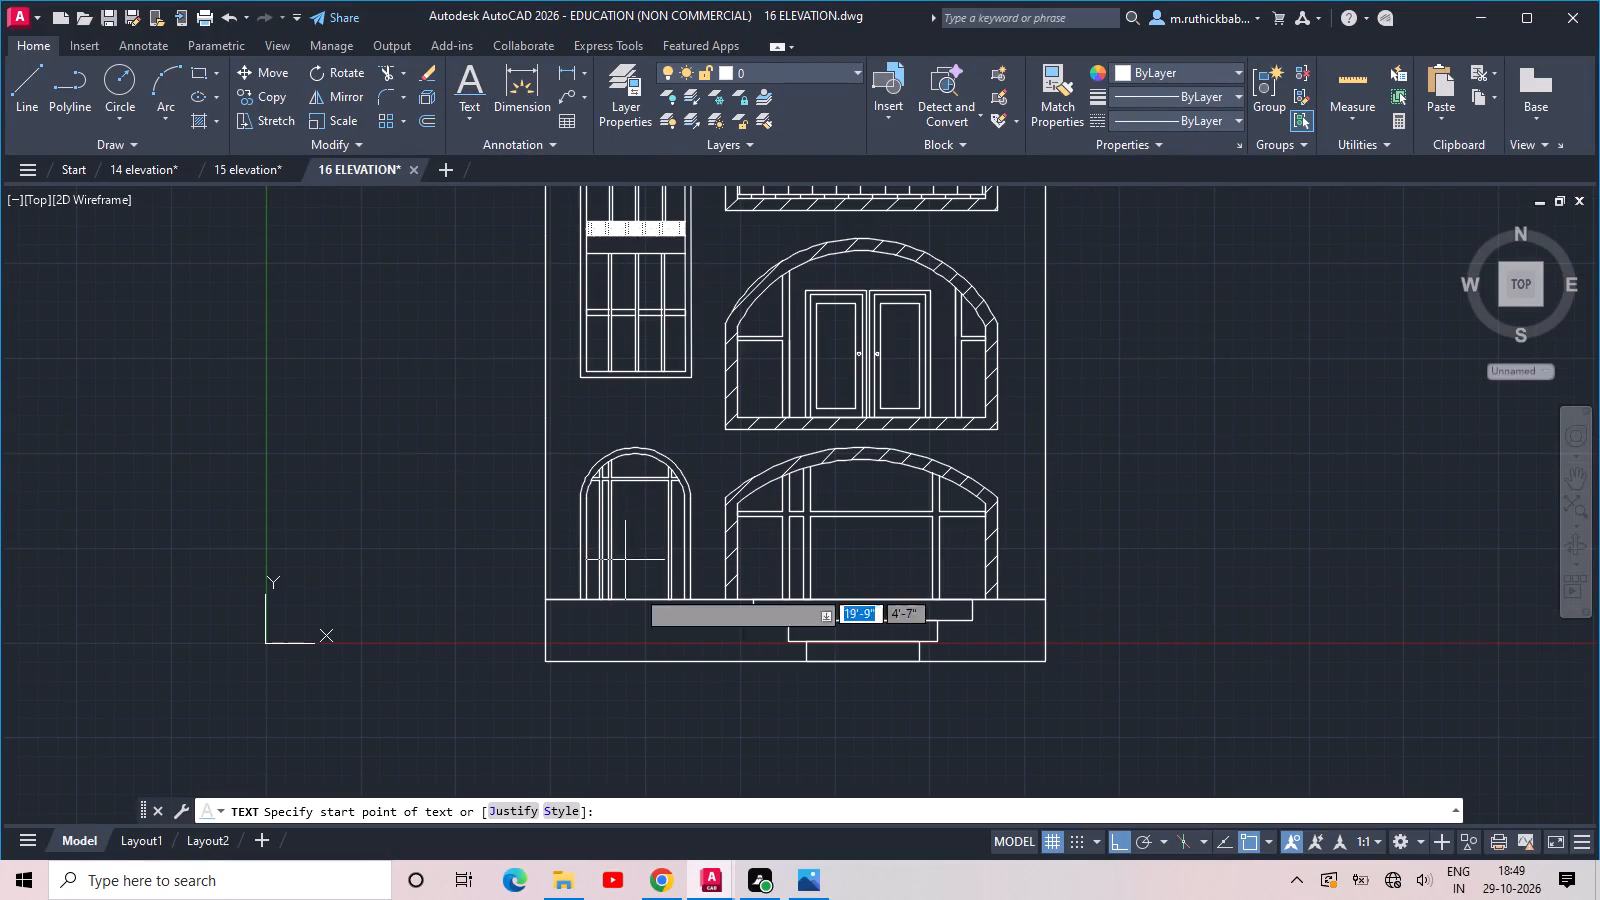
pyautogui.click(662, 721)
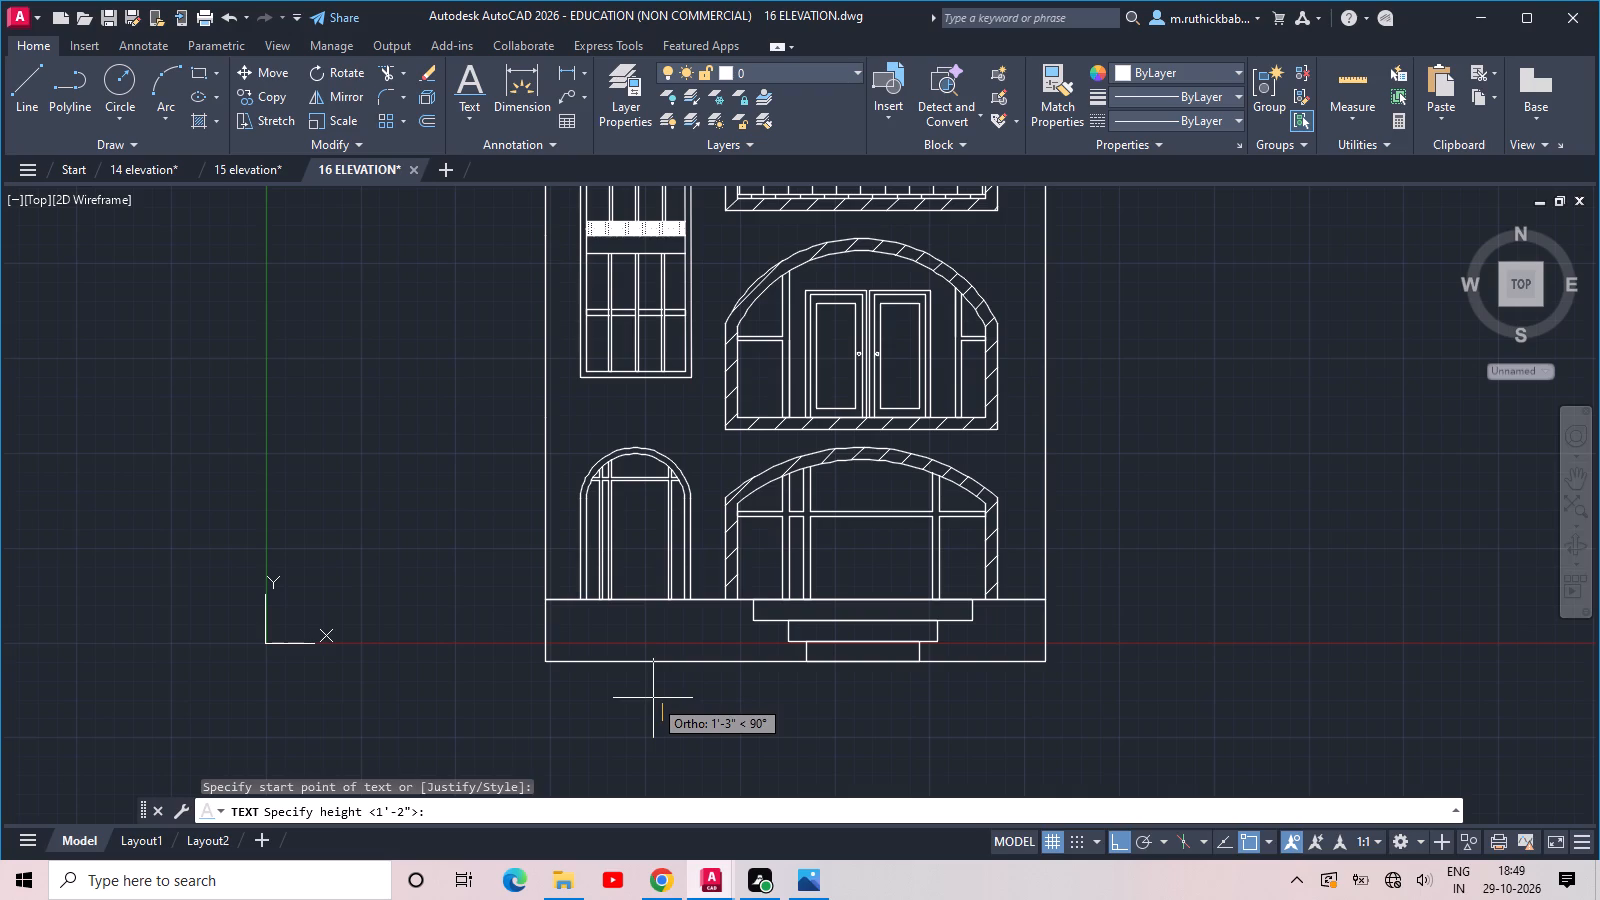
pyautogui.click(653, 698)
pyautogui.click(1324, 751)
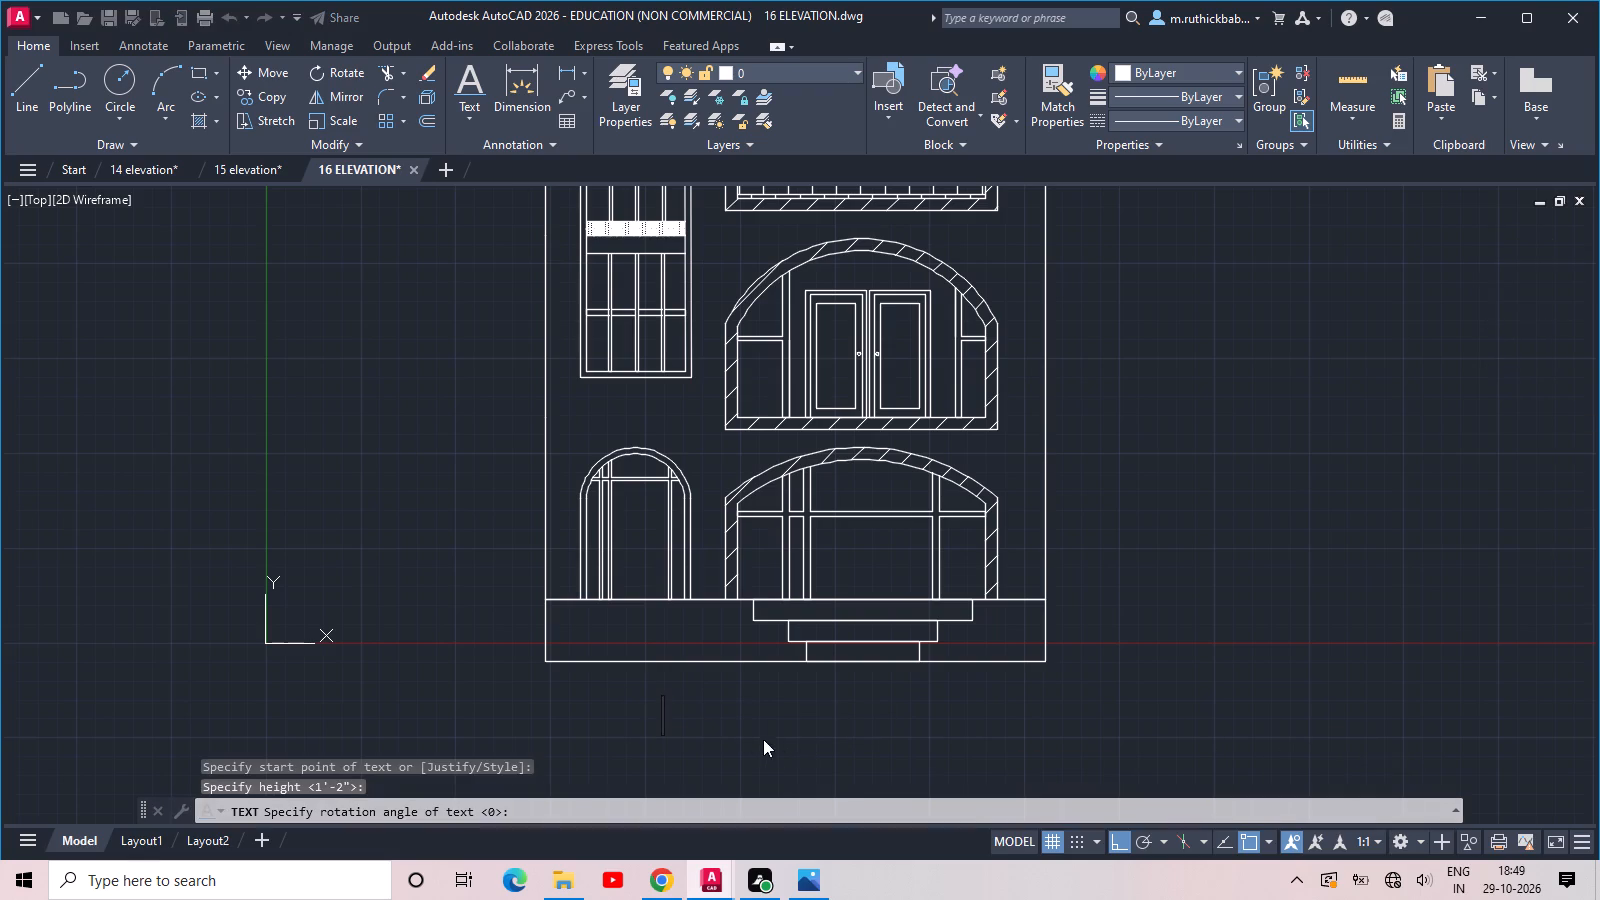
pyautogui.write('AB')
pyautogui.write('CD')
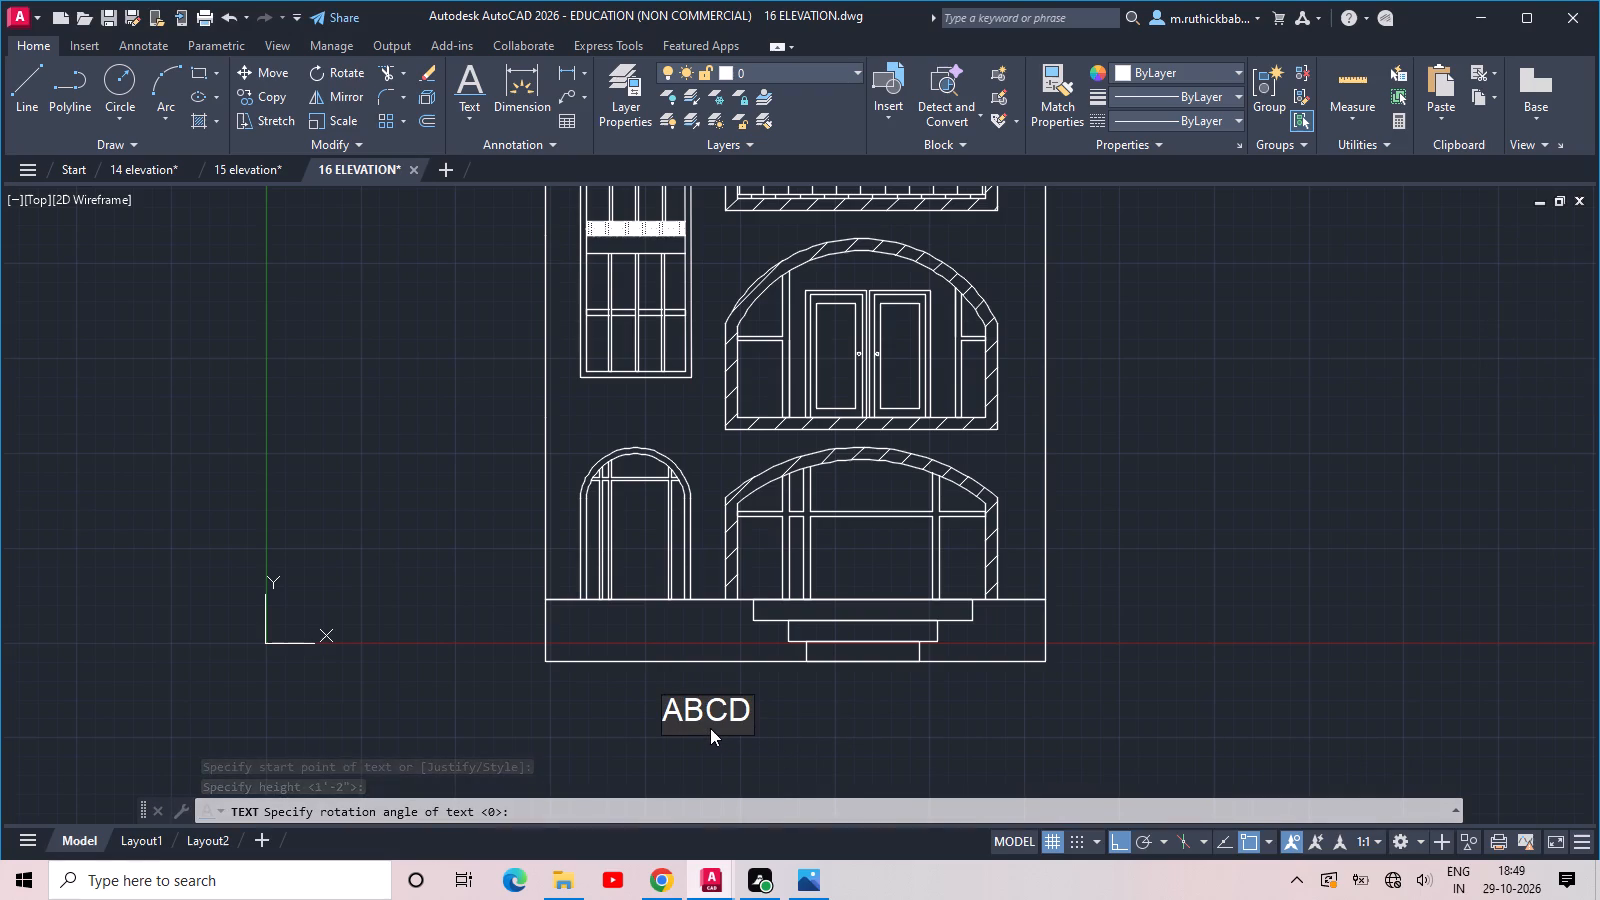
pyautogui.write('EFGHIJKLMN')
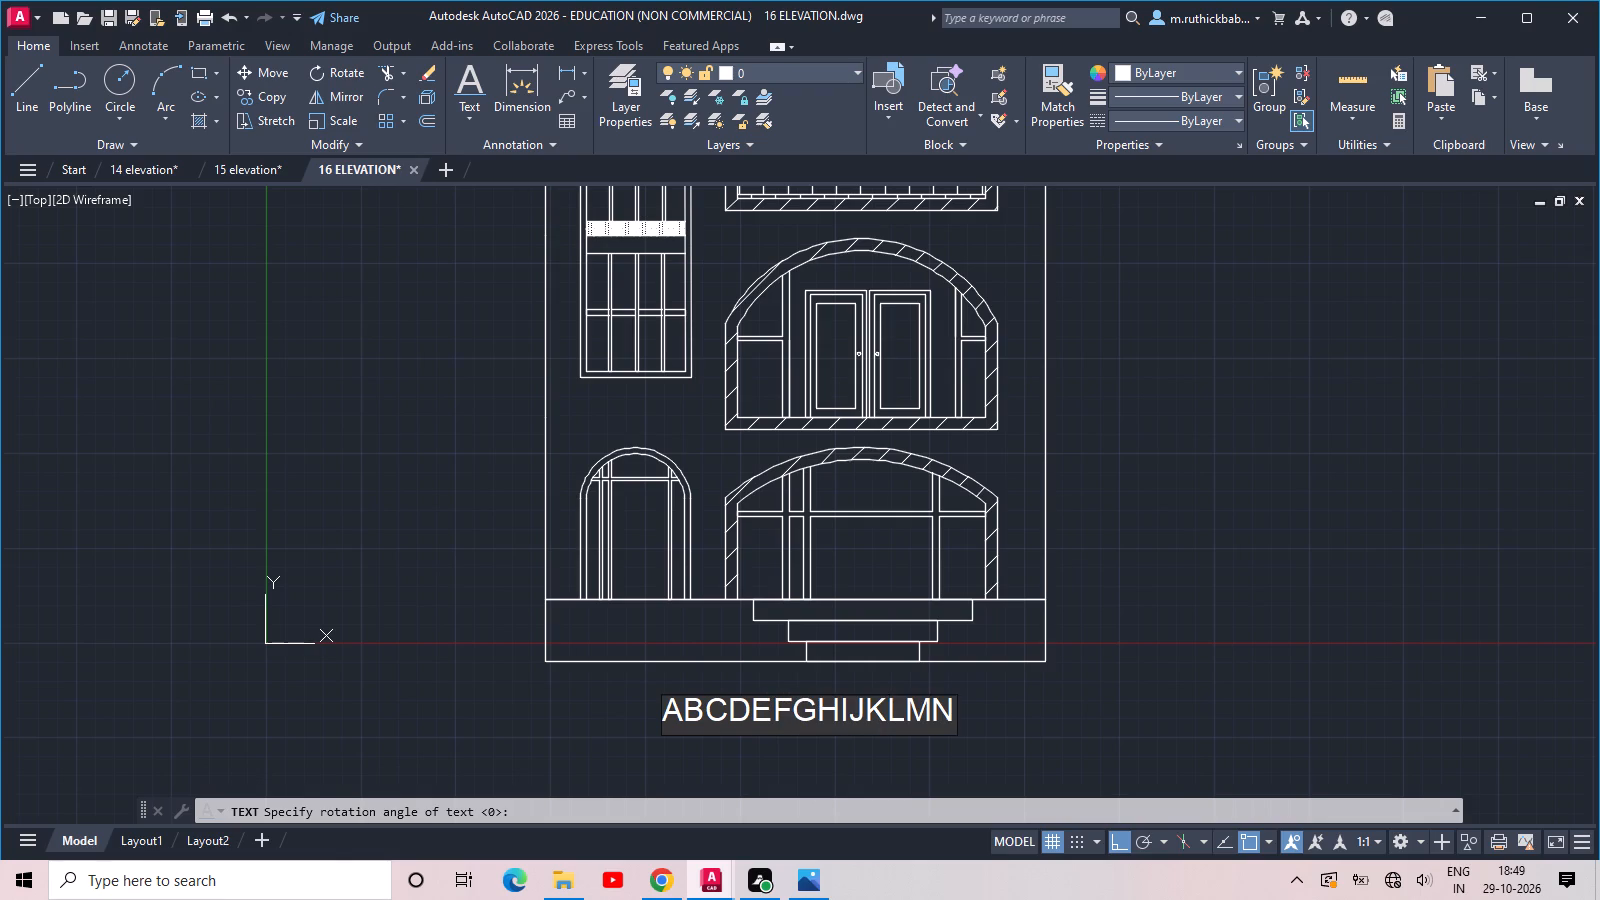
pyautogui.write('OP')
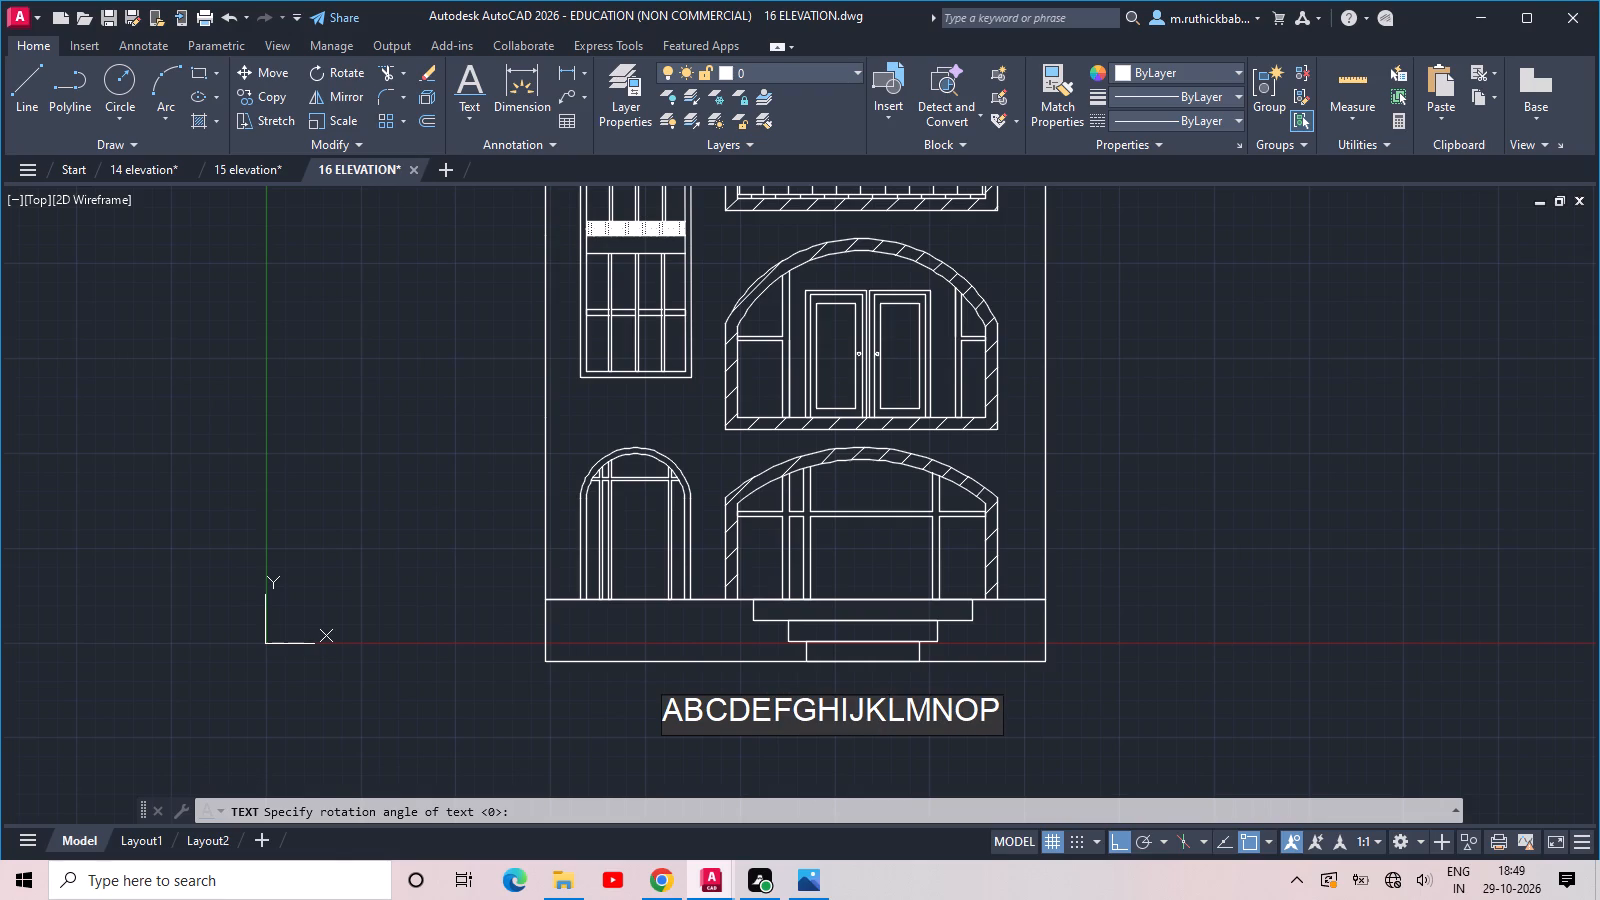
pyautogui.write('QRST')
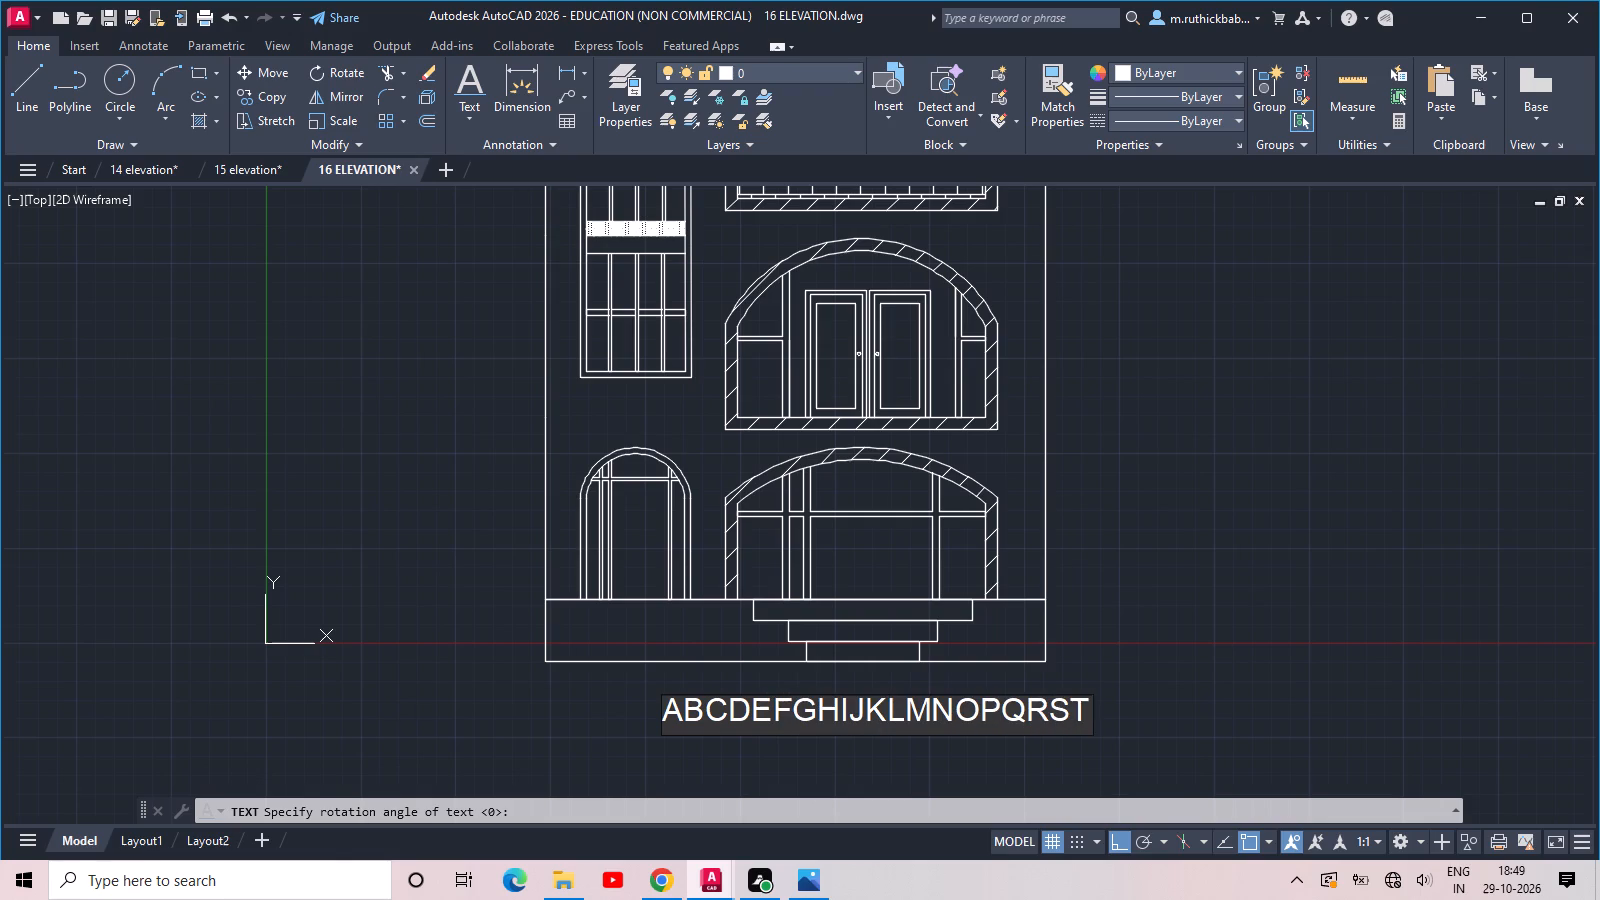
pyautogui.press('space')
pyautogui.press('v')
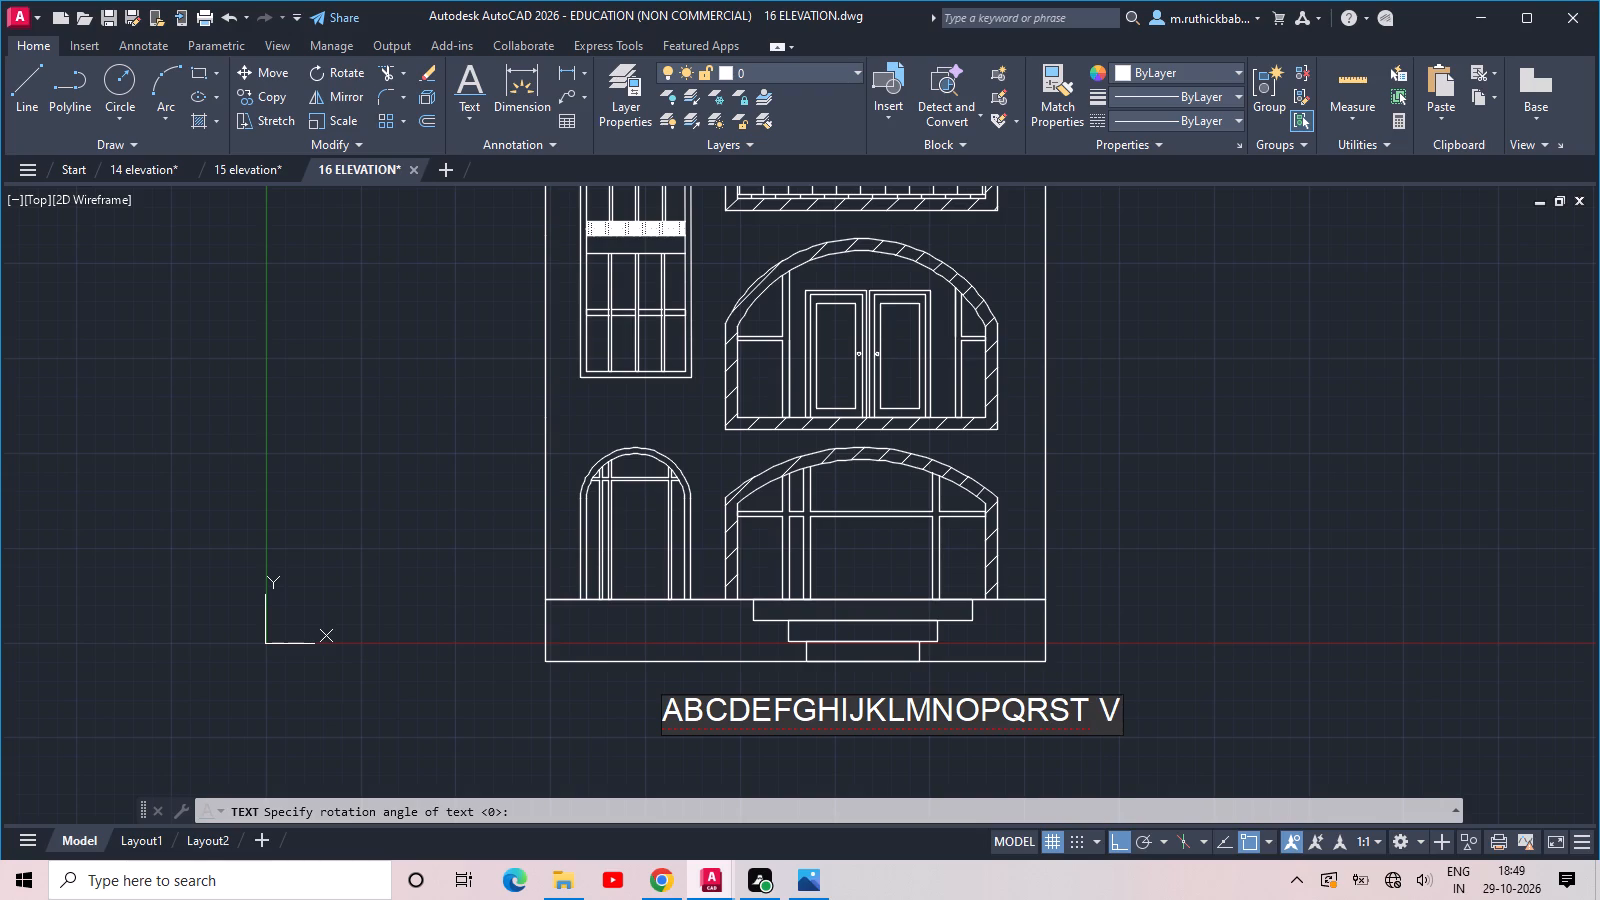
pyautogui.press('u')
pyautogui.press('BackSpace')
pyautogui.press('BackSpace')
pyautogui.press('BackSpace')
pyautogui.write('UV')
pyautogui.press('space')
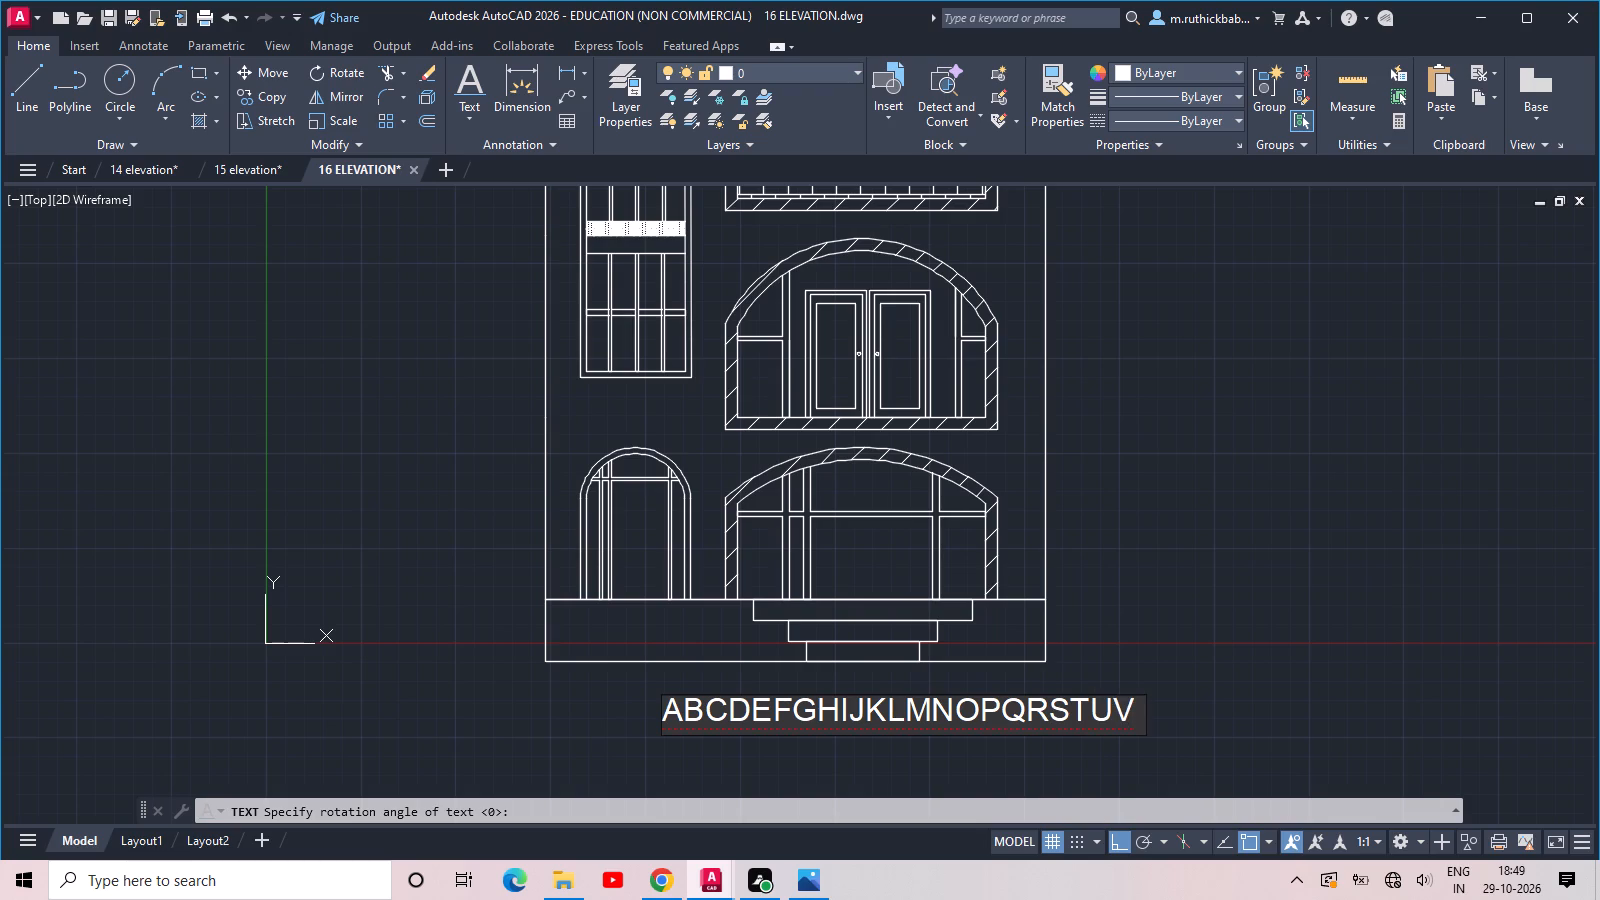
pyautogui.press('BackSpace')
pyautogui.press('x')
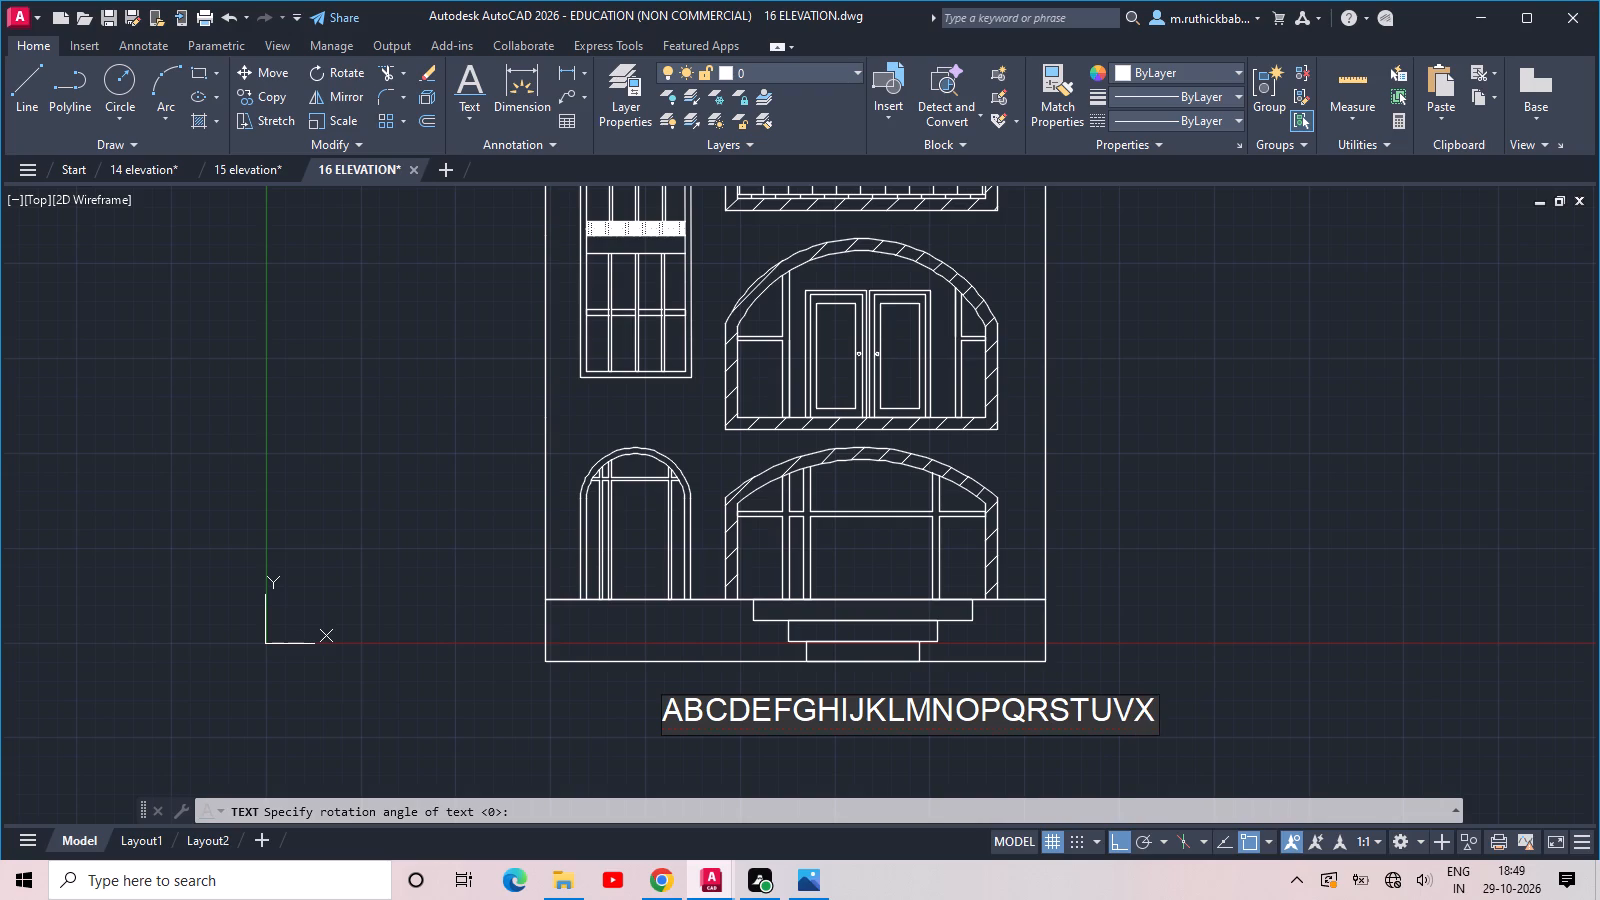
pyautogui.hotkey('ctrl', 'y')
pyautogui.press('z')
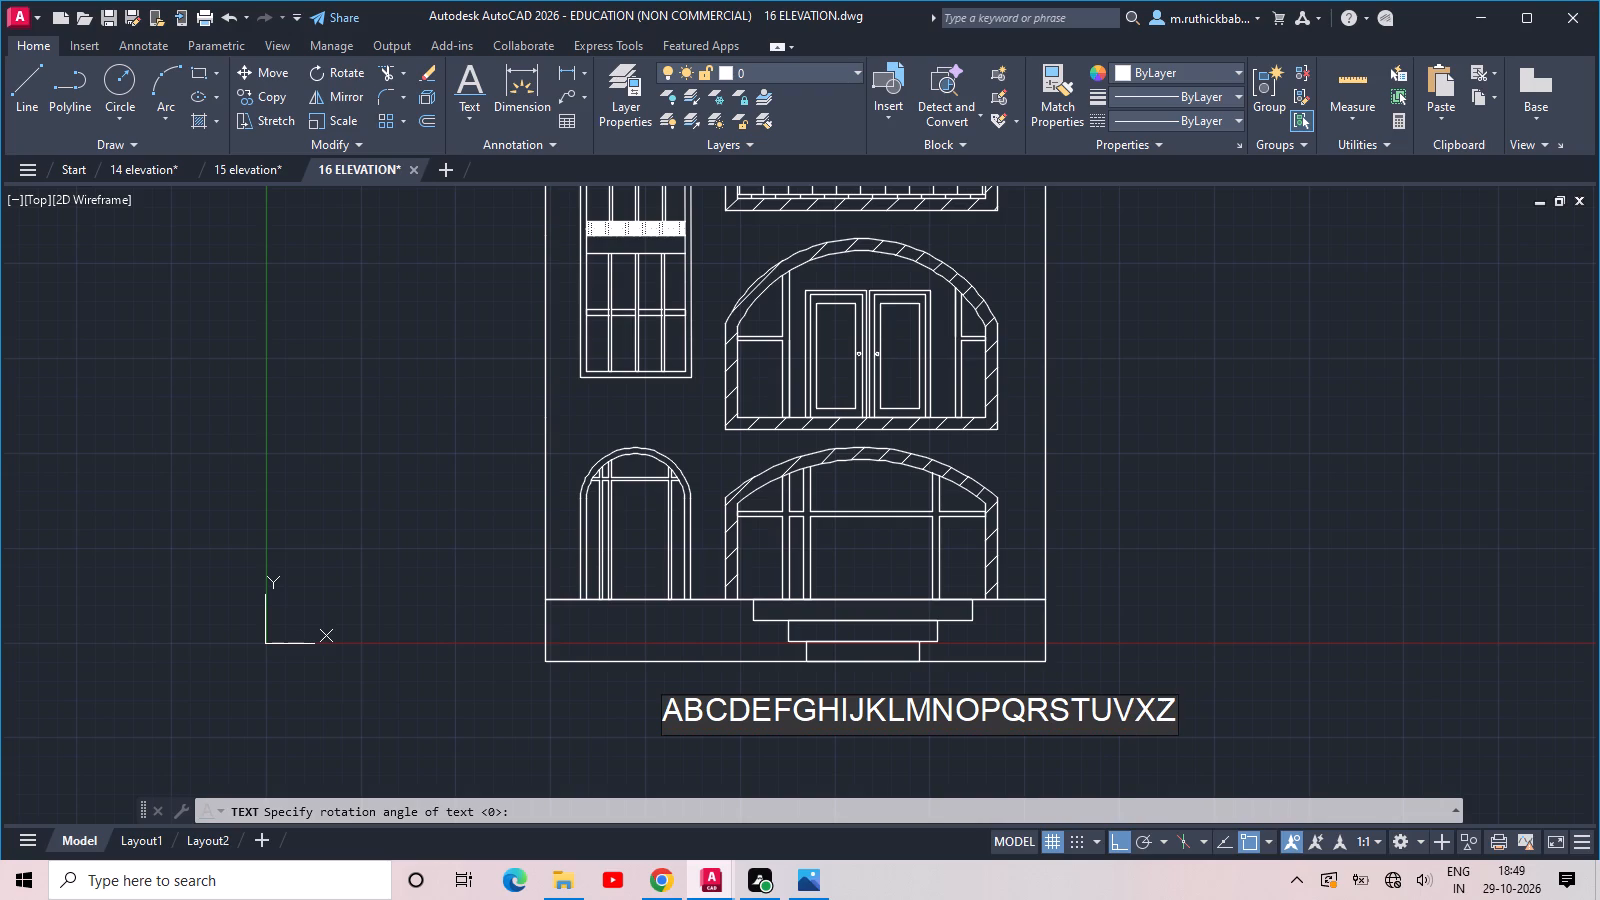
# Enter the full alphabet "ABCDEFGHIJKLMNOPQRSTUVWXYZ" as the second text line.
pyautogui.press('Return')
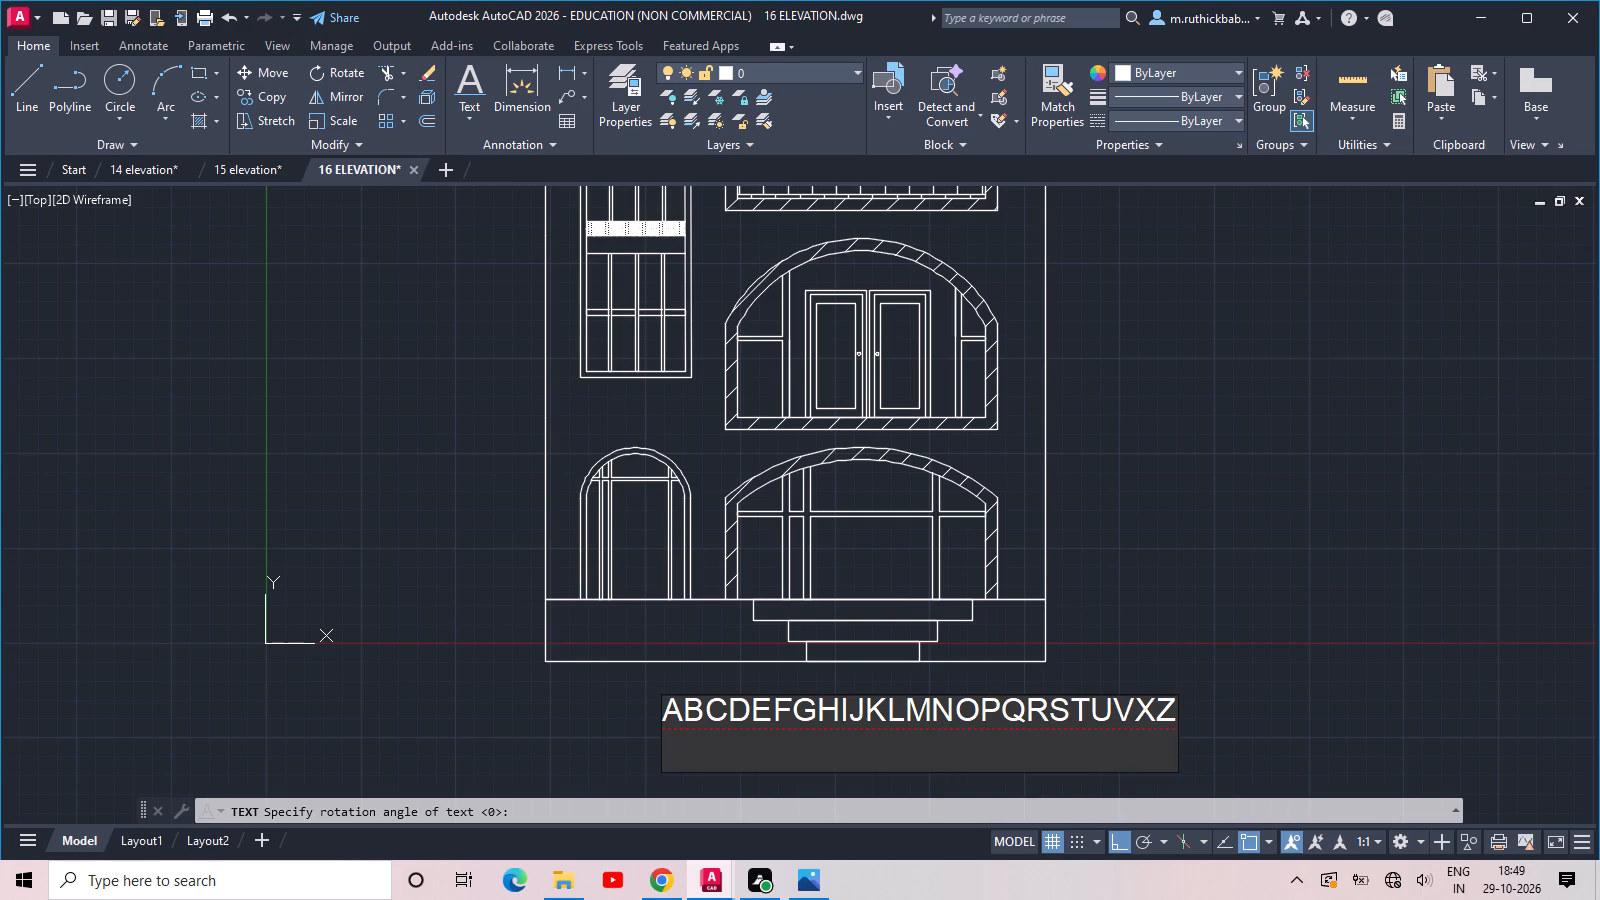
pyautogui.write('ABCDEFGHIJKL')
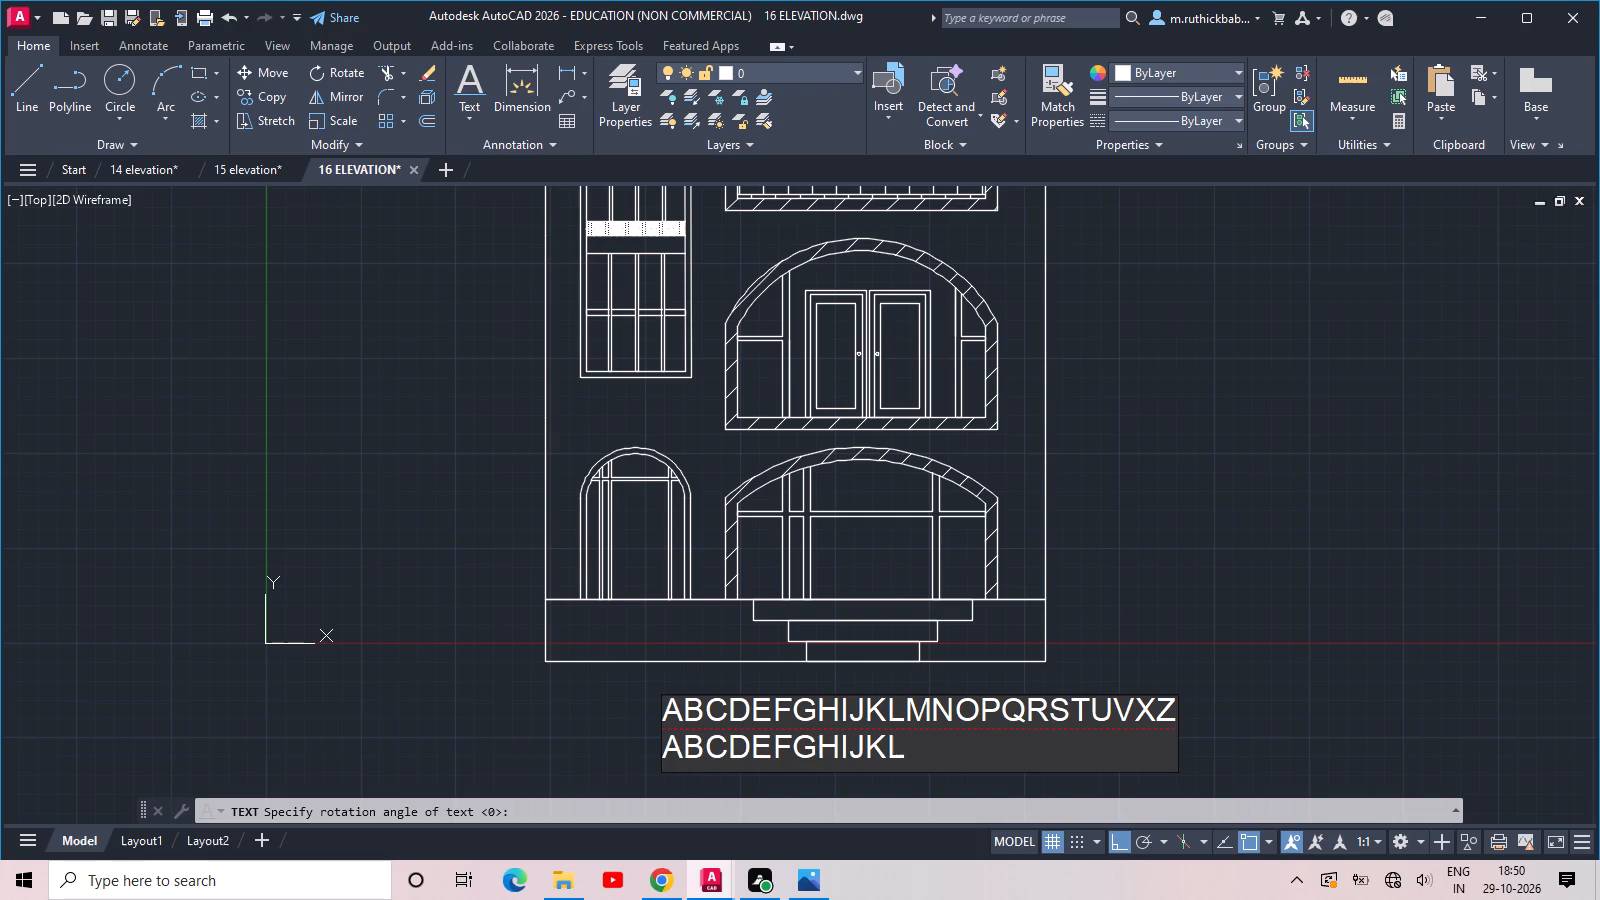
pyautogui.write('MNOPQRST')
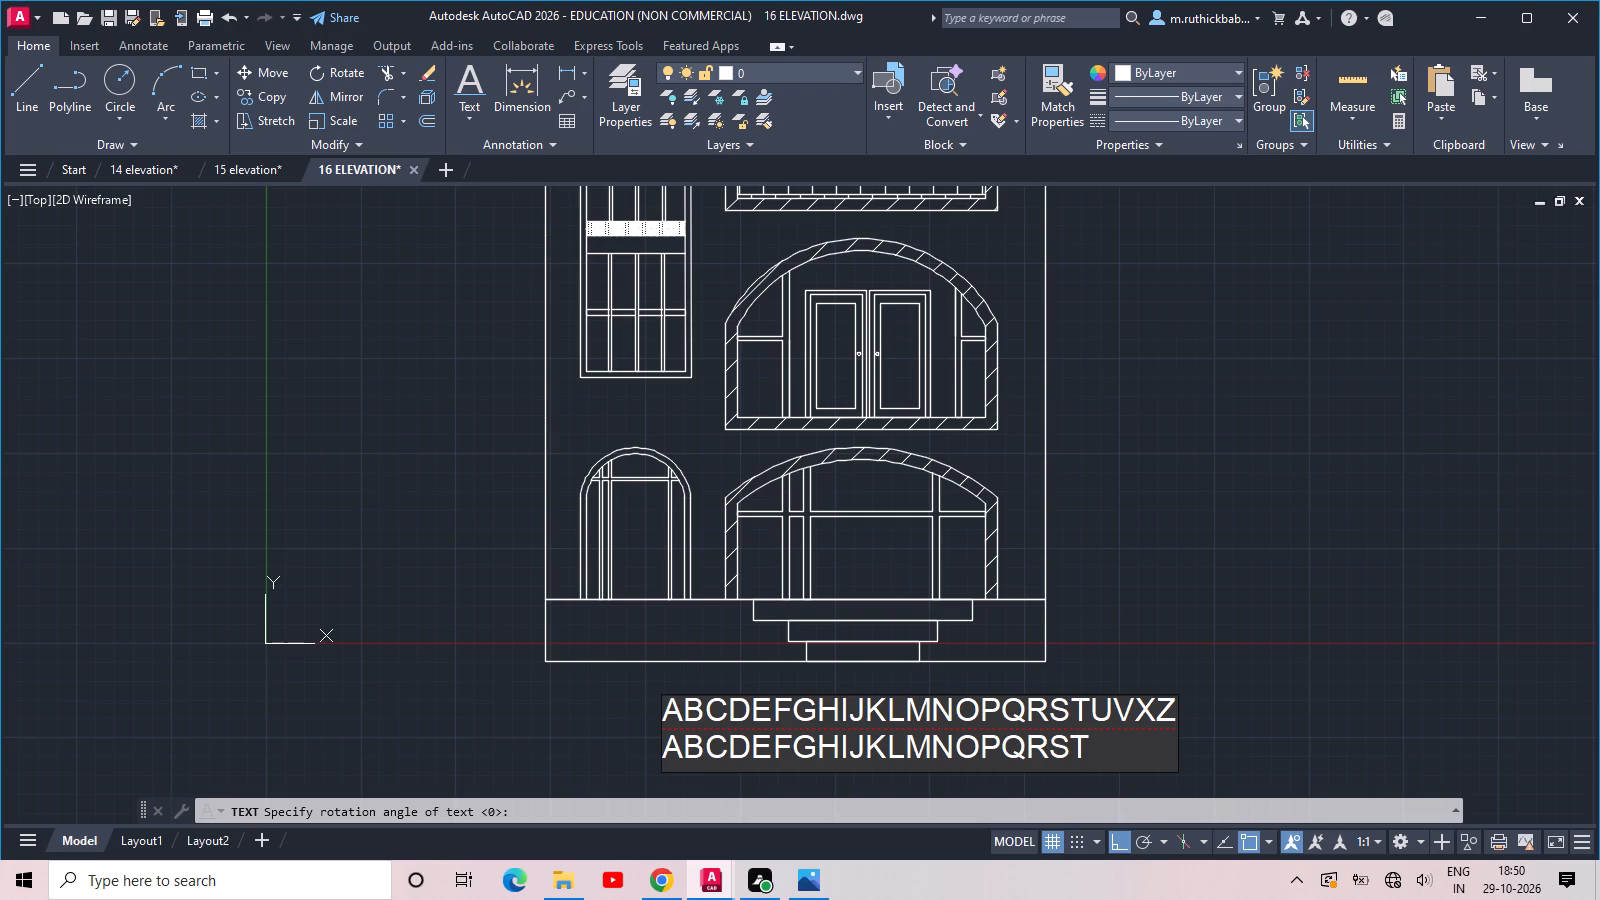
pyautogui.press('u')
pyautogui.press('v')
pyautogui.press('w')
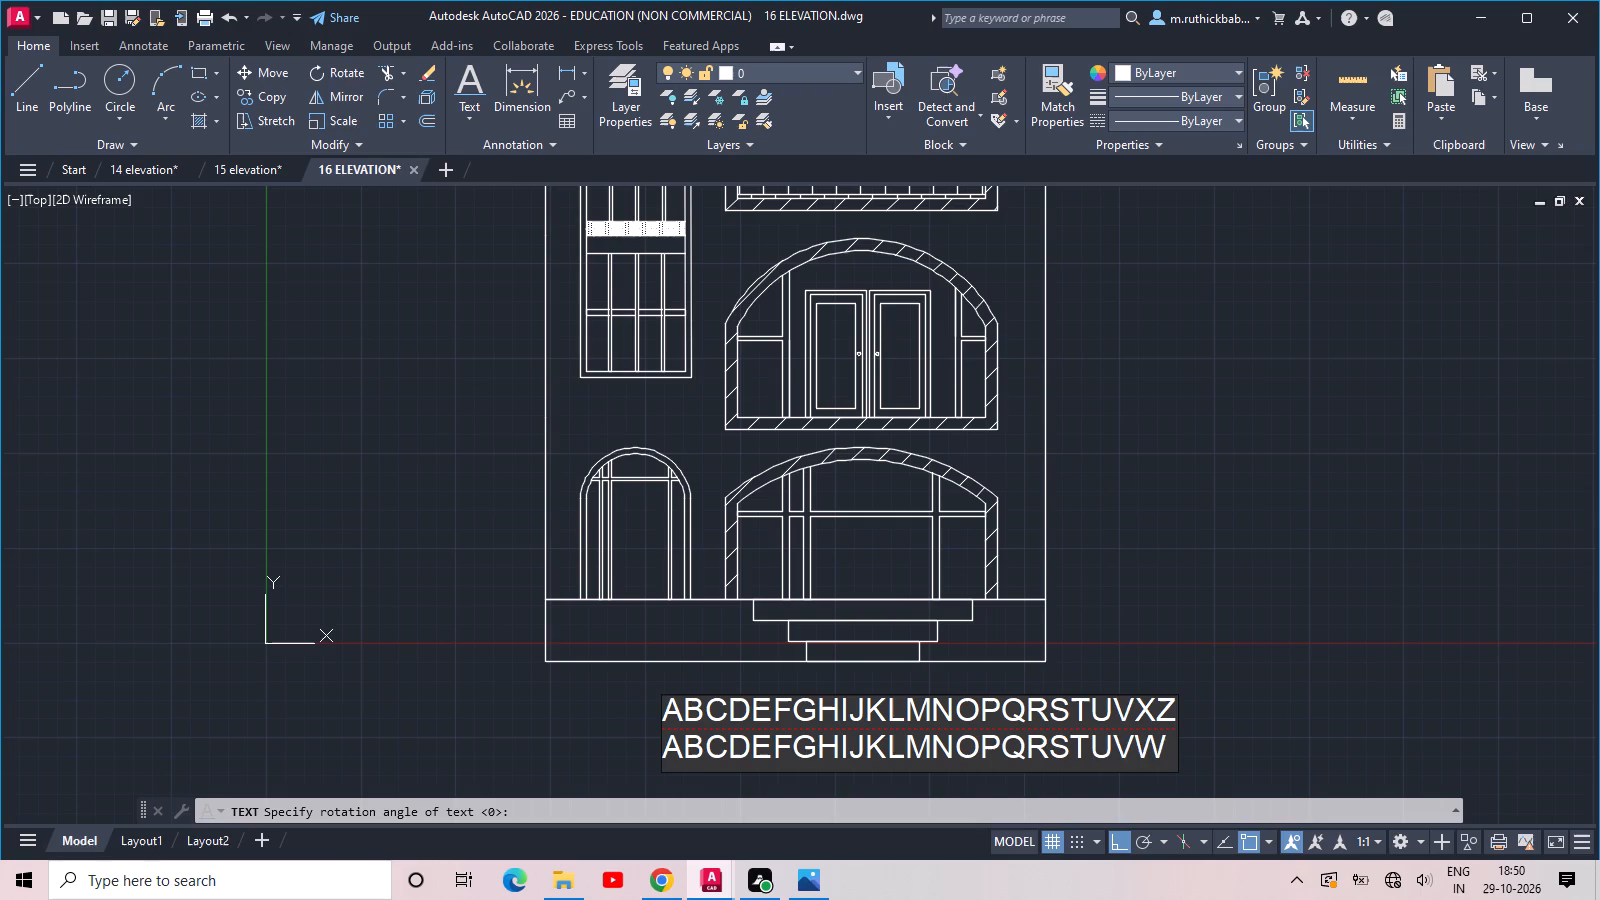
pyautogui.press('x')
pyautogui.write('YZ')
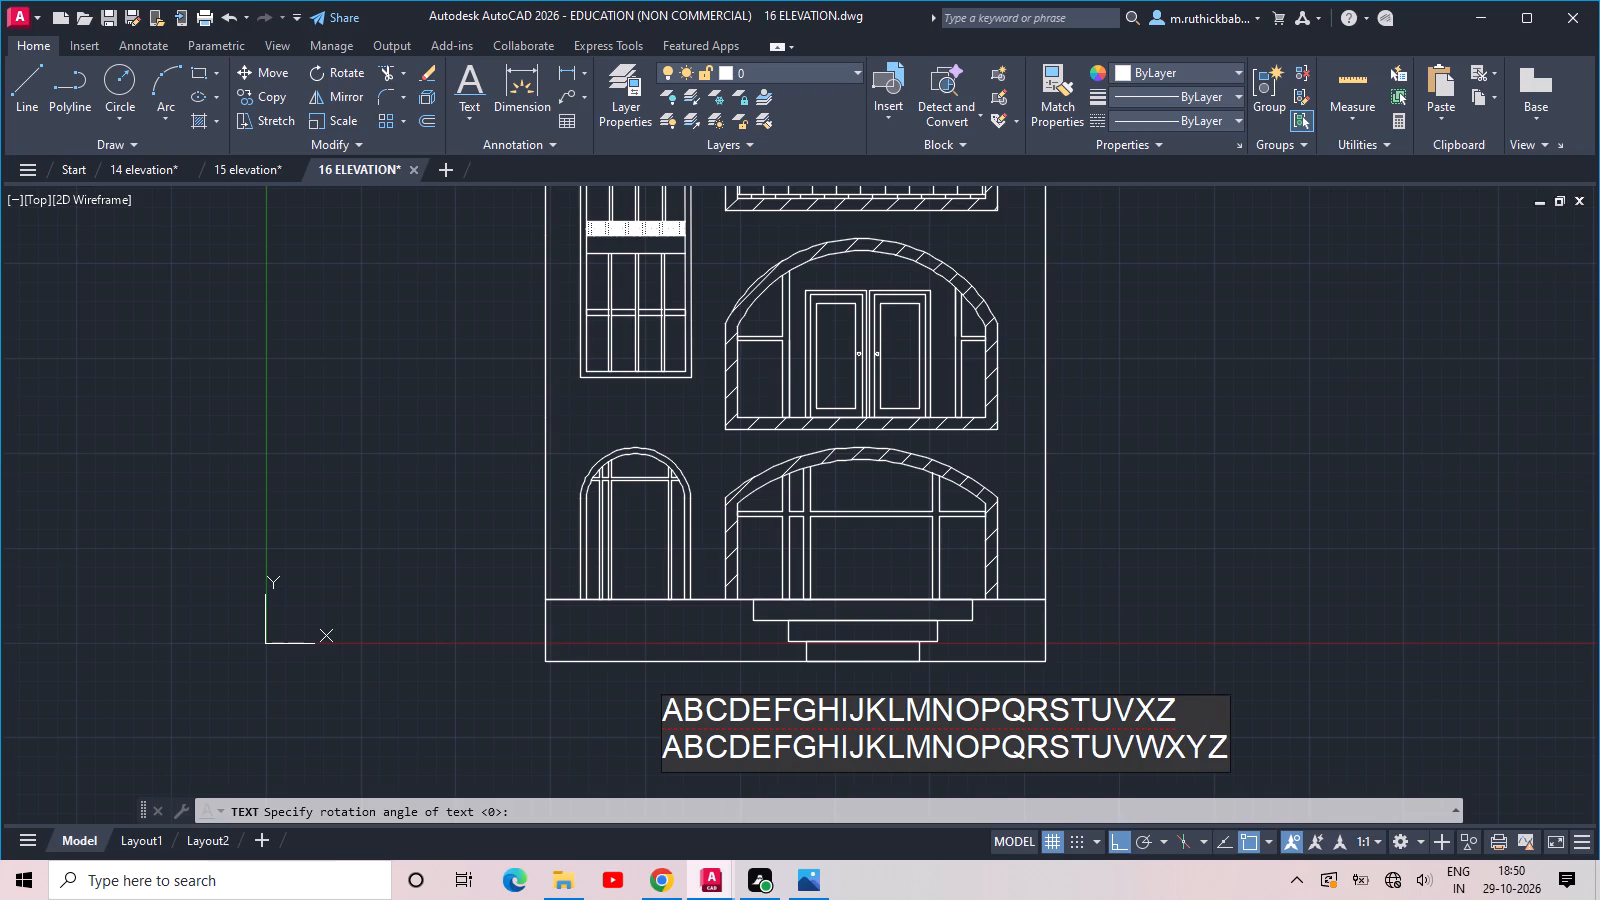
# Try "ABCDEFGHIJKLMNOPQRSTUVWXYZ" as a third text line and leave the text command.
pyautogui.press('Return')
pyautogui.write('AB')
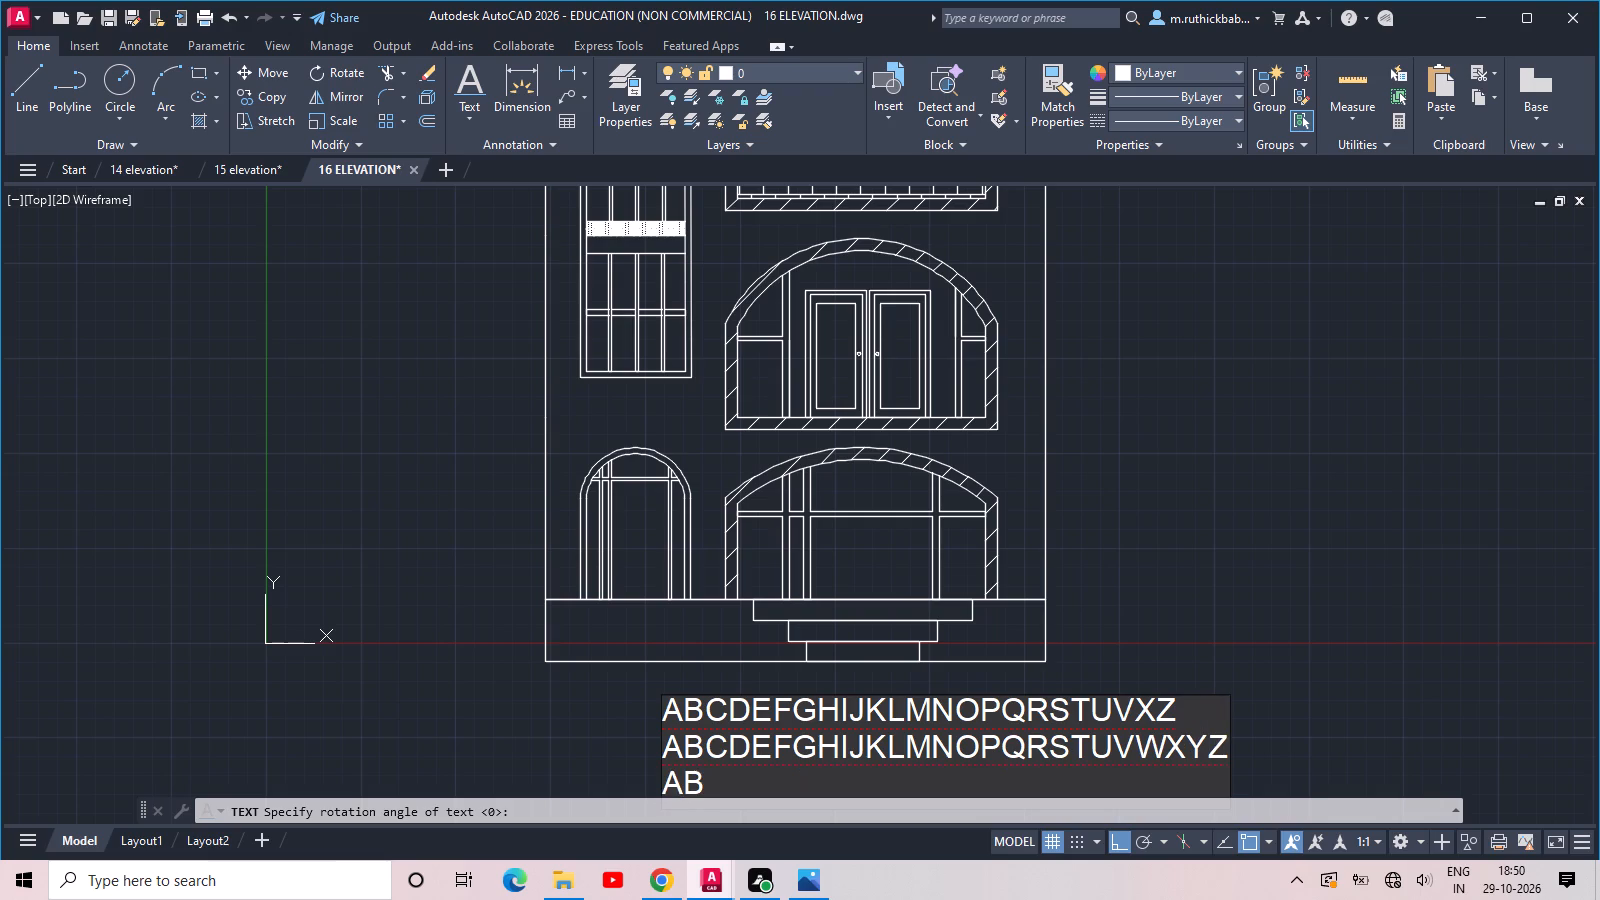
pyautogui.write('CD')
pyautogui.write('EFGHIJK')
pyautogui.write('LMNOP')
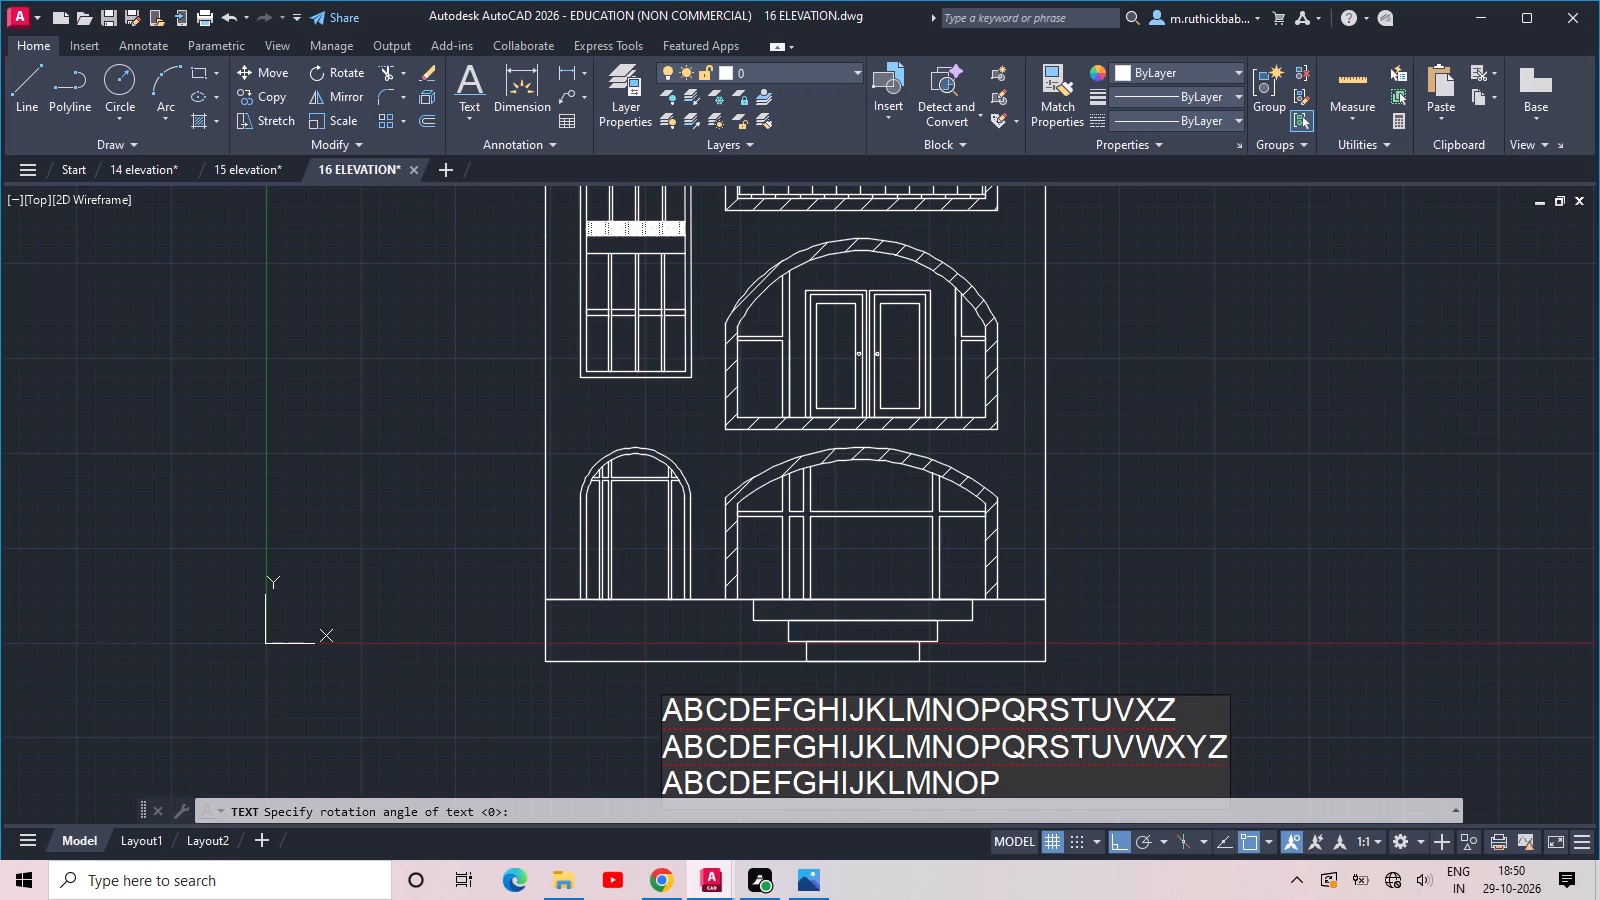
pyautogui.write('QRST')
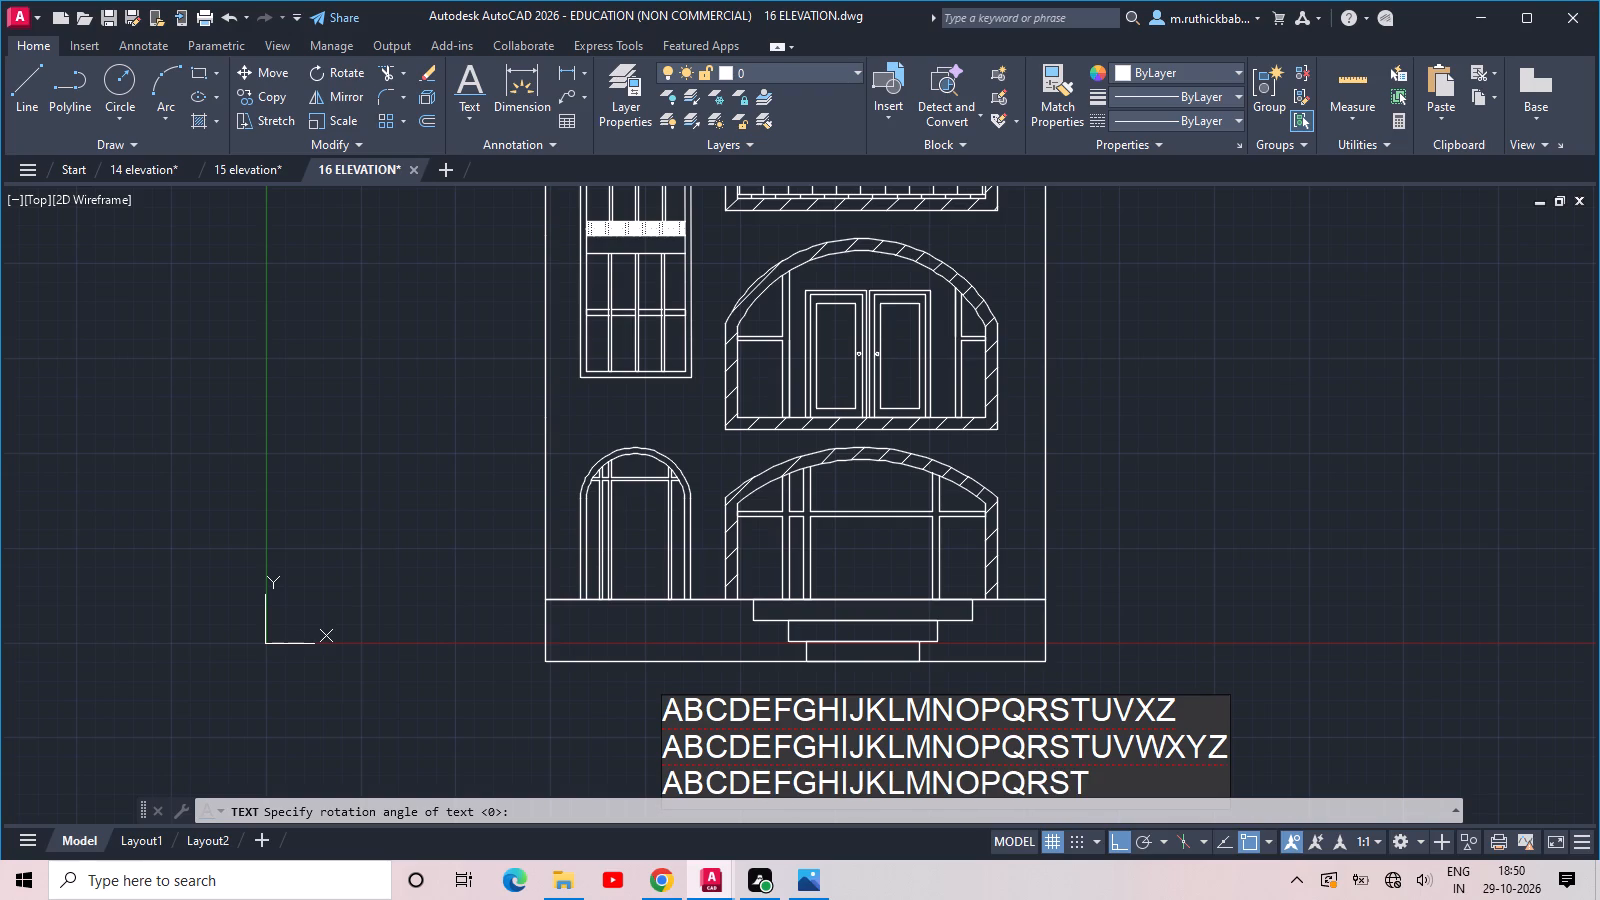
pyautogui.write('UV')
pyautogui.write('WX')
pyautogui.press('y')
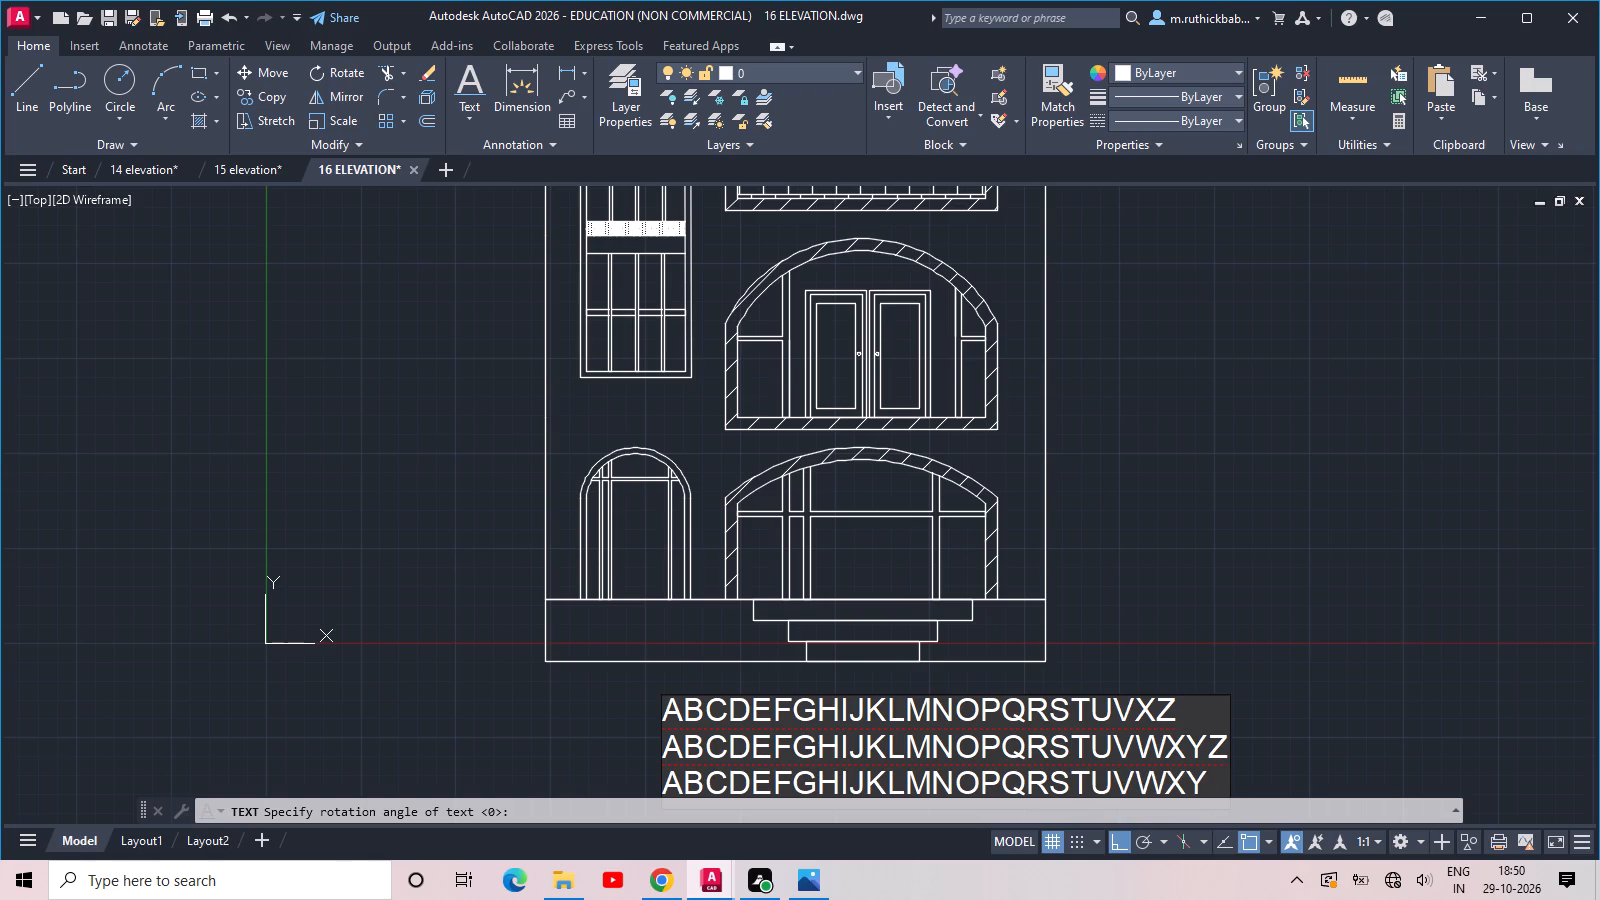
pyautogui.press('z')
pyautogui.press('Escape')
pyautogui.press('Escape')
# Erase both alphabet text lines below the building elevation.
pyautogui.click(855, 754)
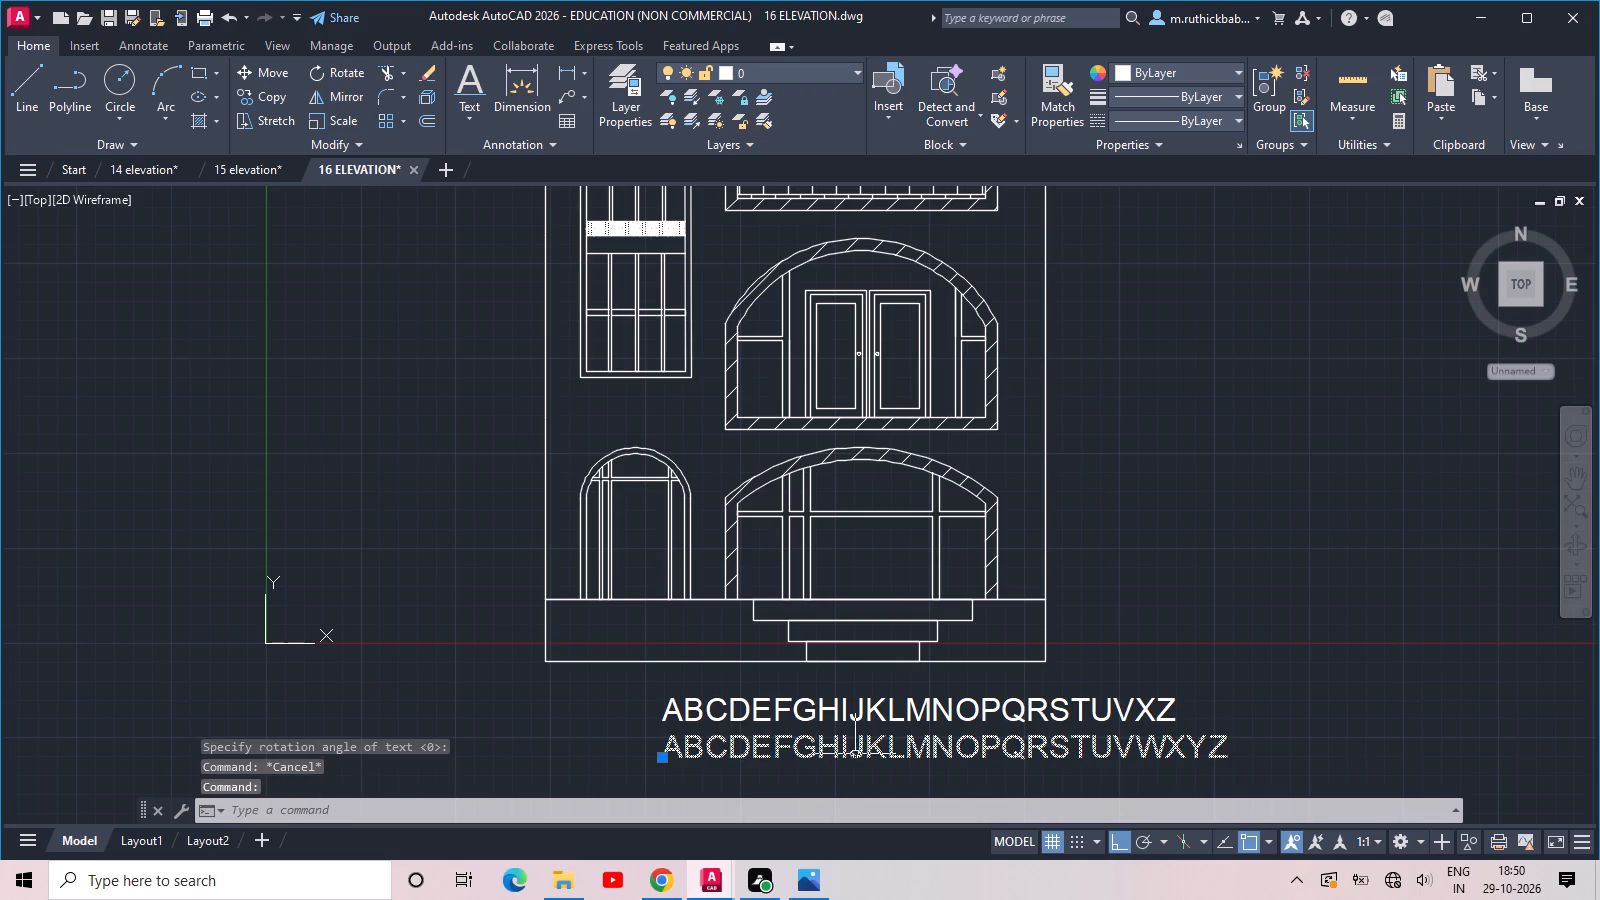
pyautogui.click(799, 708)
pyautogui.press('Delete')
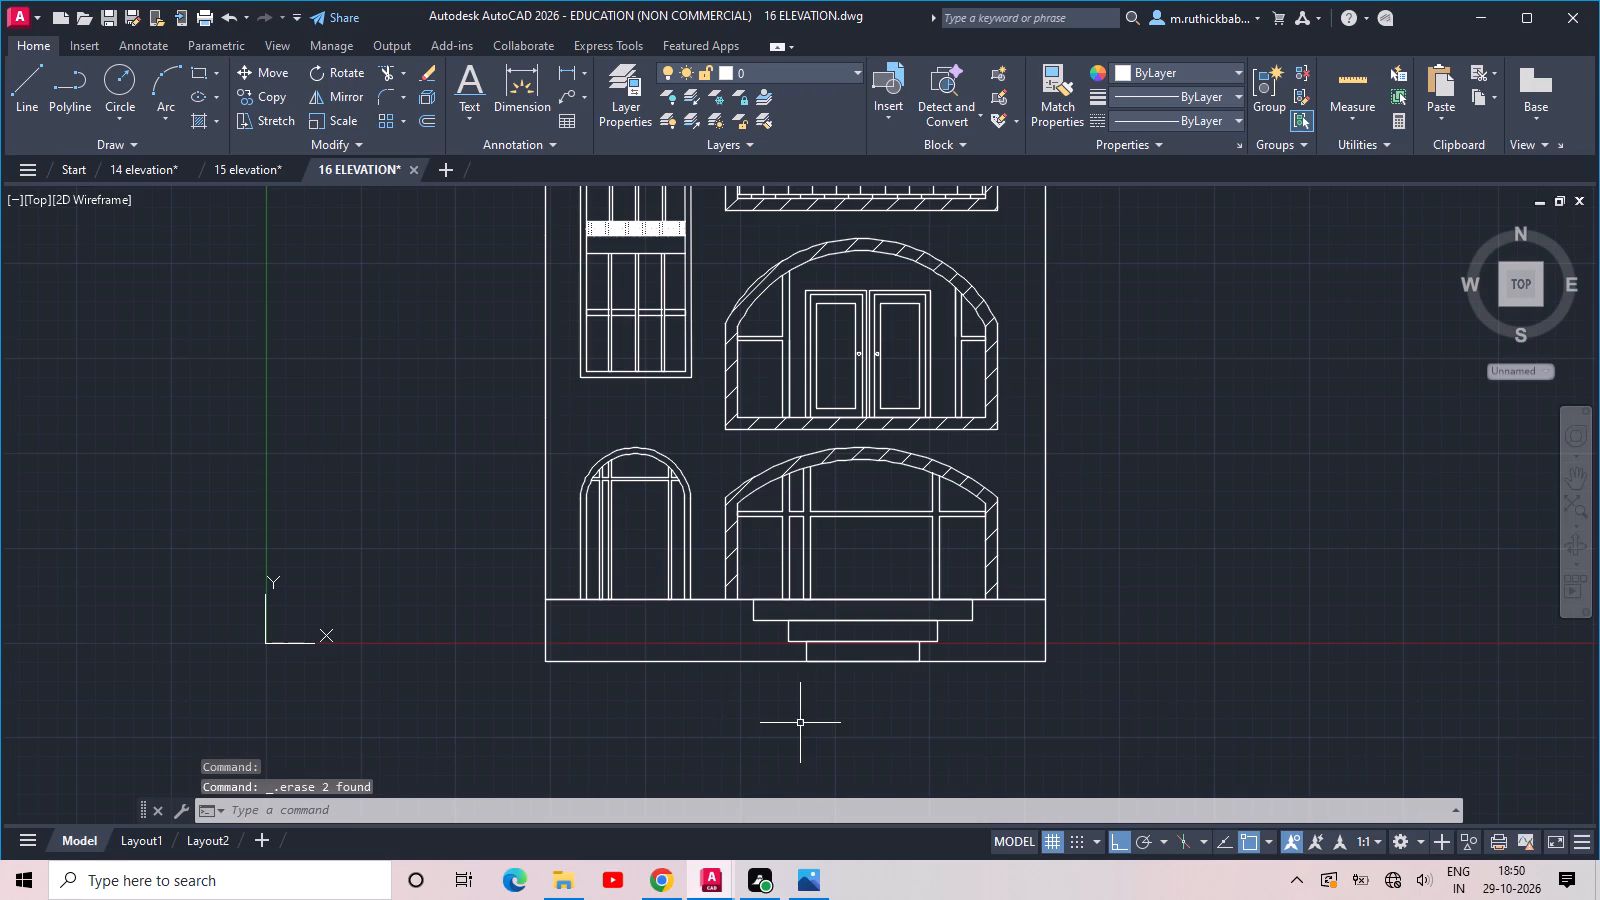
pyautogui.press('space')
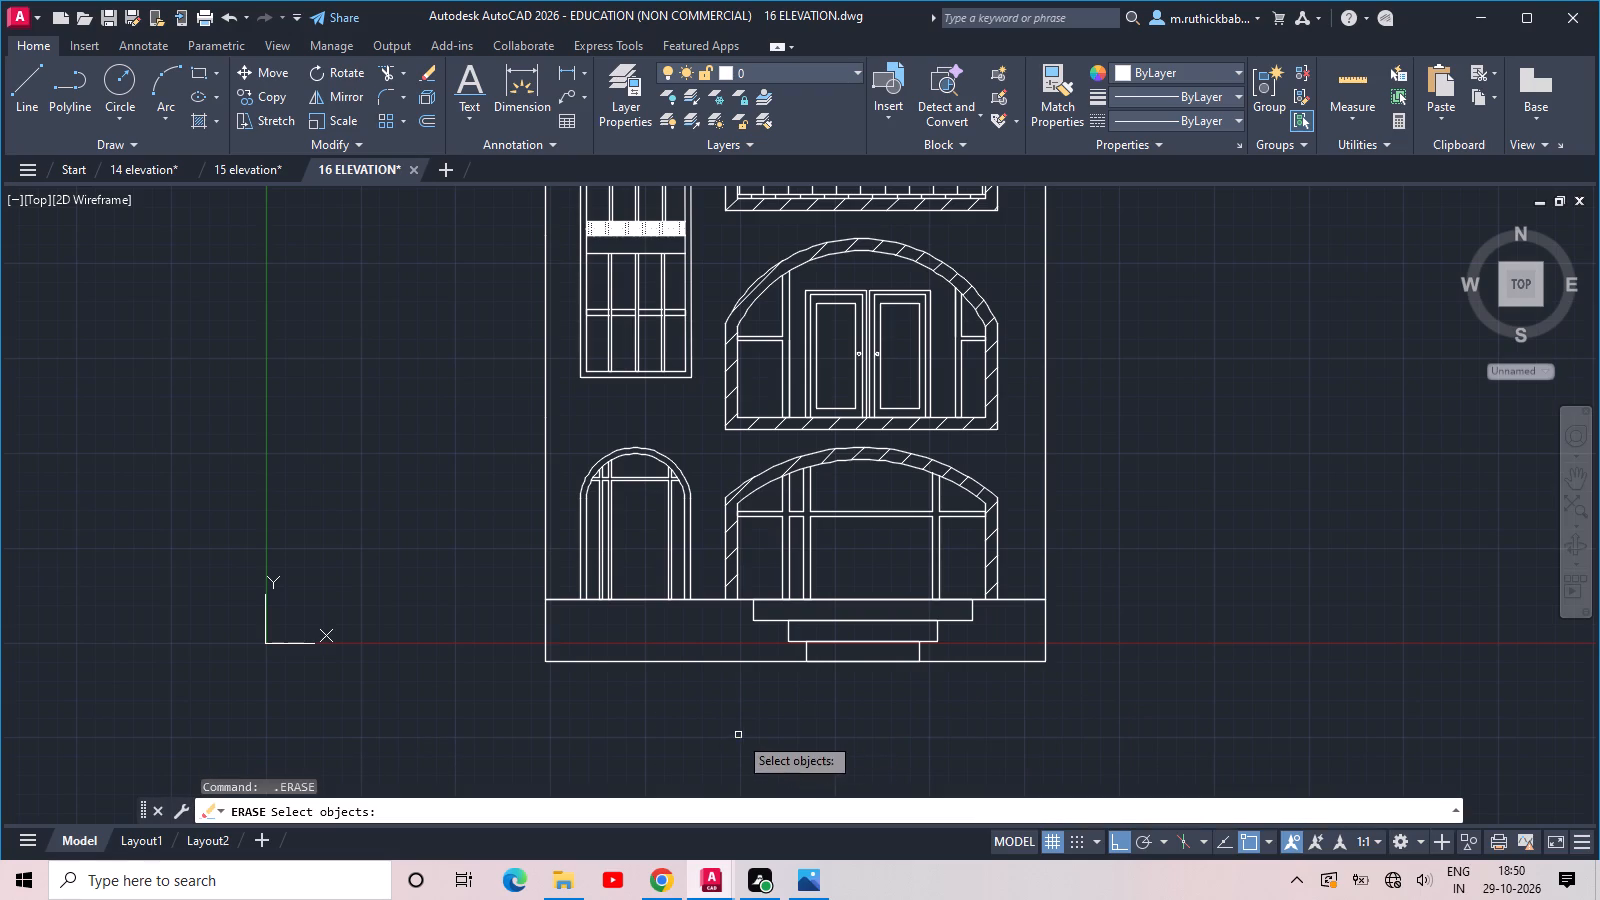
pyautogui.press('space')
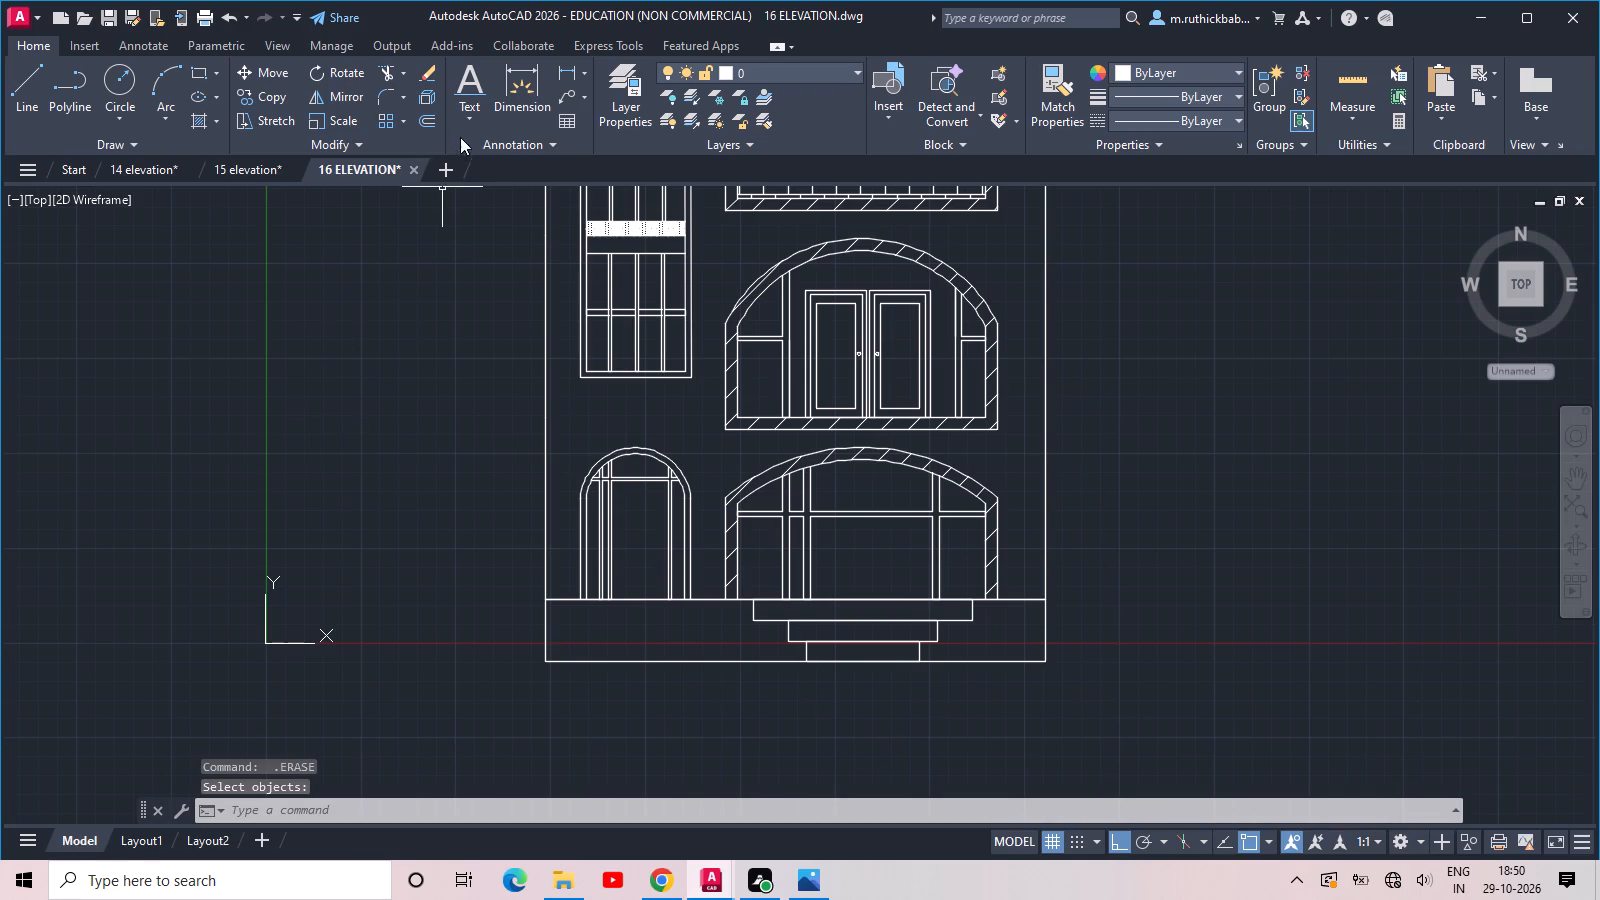
# Add horizontal single-line text about 1'-4" high centred below the building's base reading "CLASSIC ELEVATION".
pyautogui.click(463, 97)
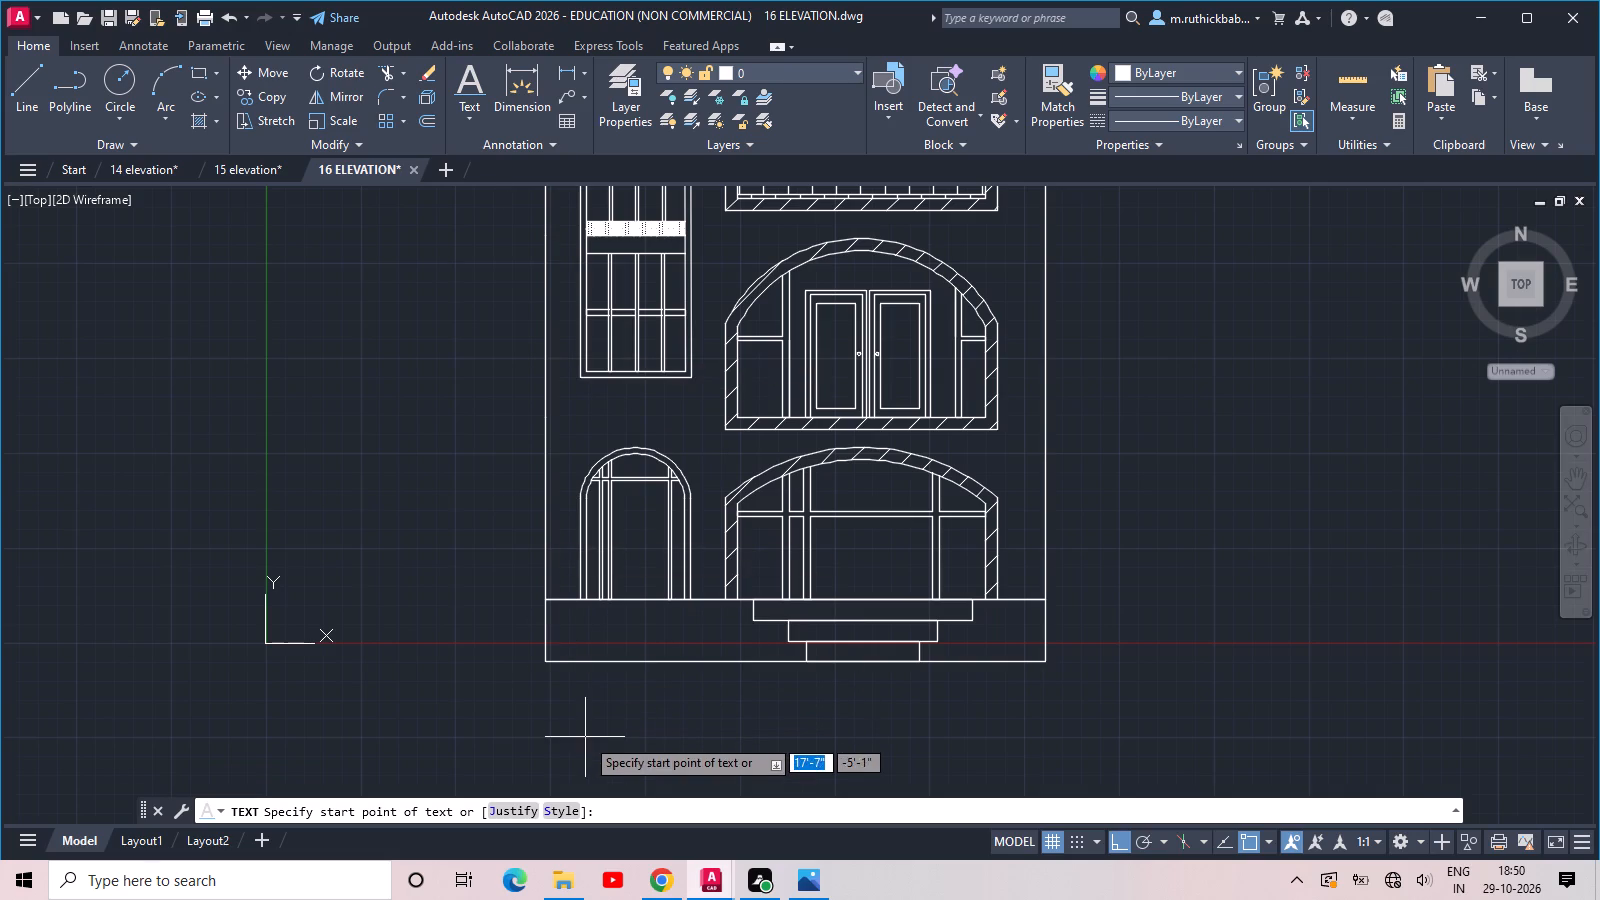
pyautogui.click(585, 738)
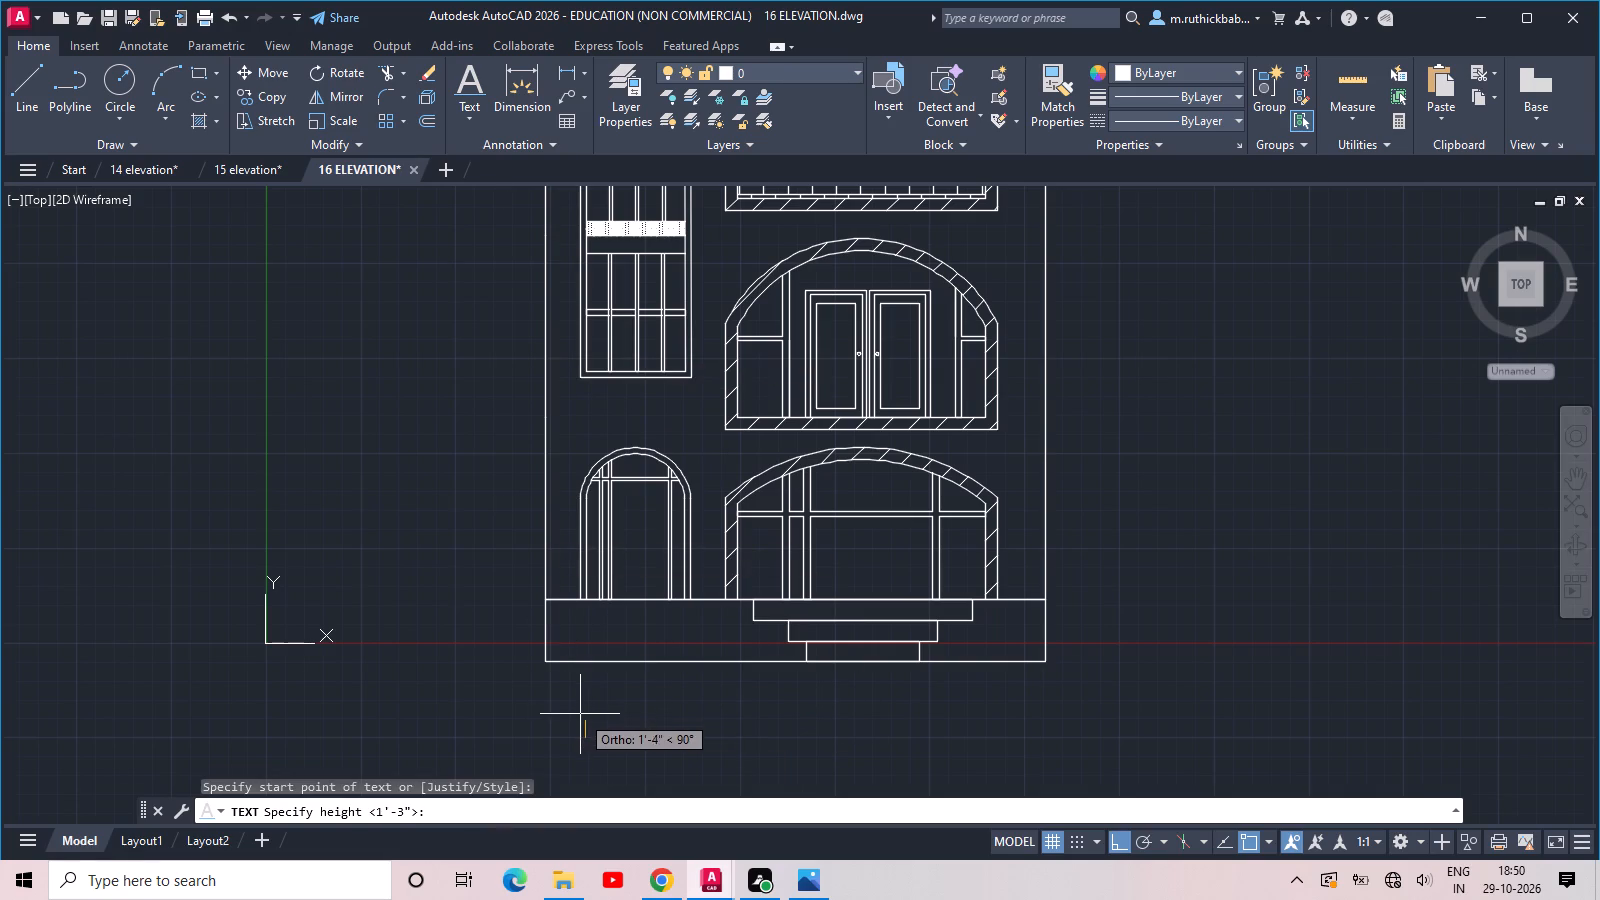
pyautogui.click(580, 714)
pyautogui.click(975, 720)
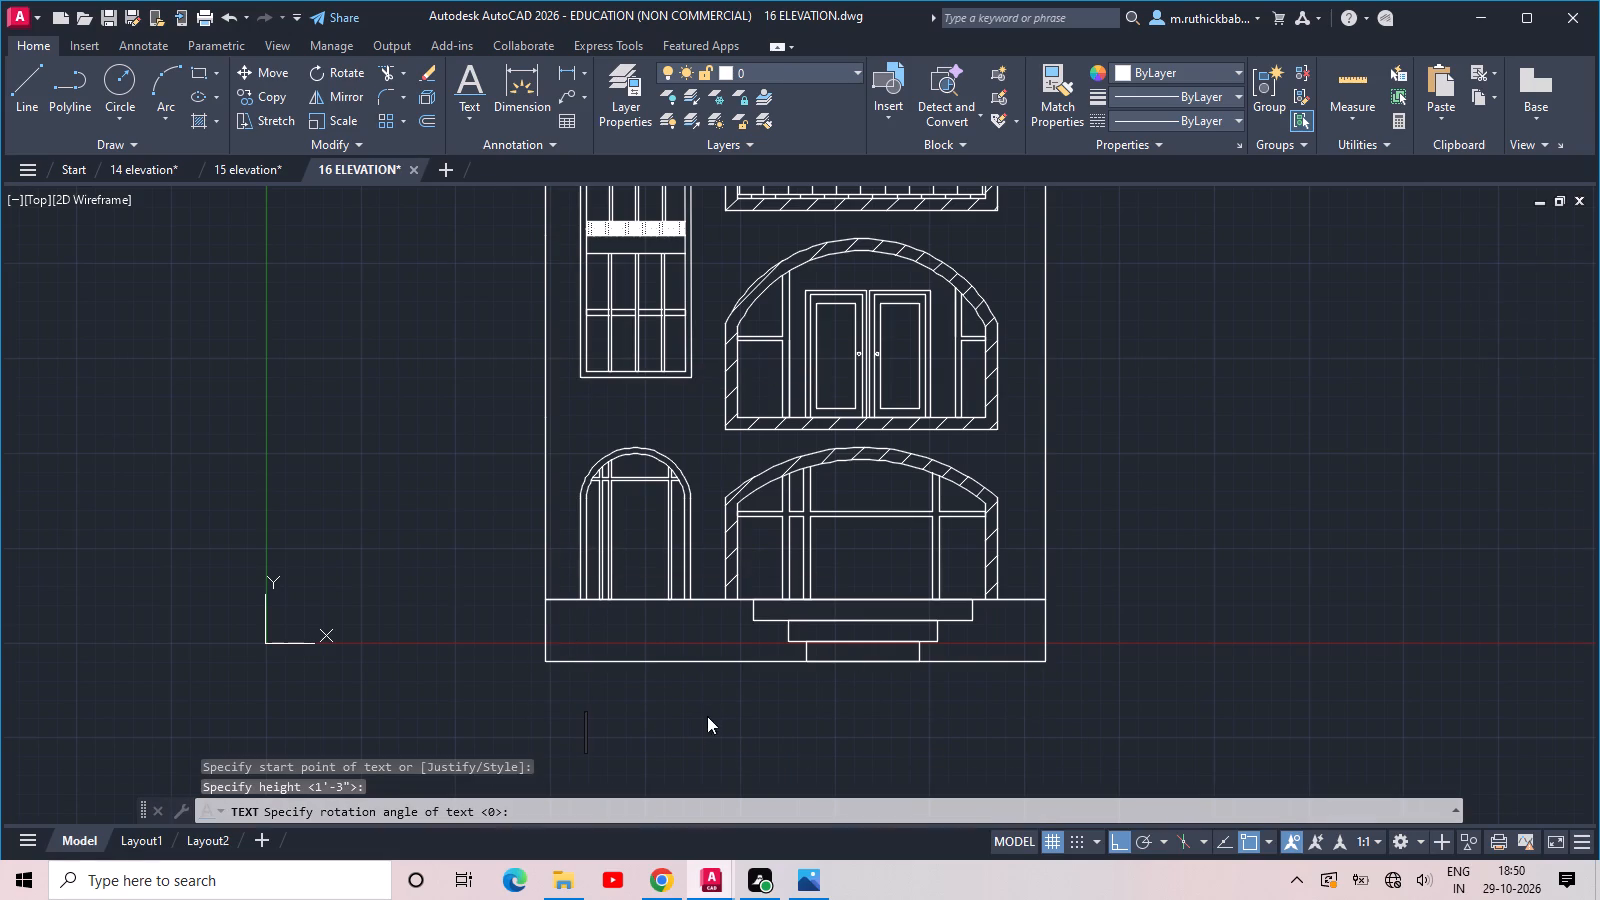
pyautogui.click(671, 698)
pyautogui.click(641, 716)
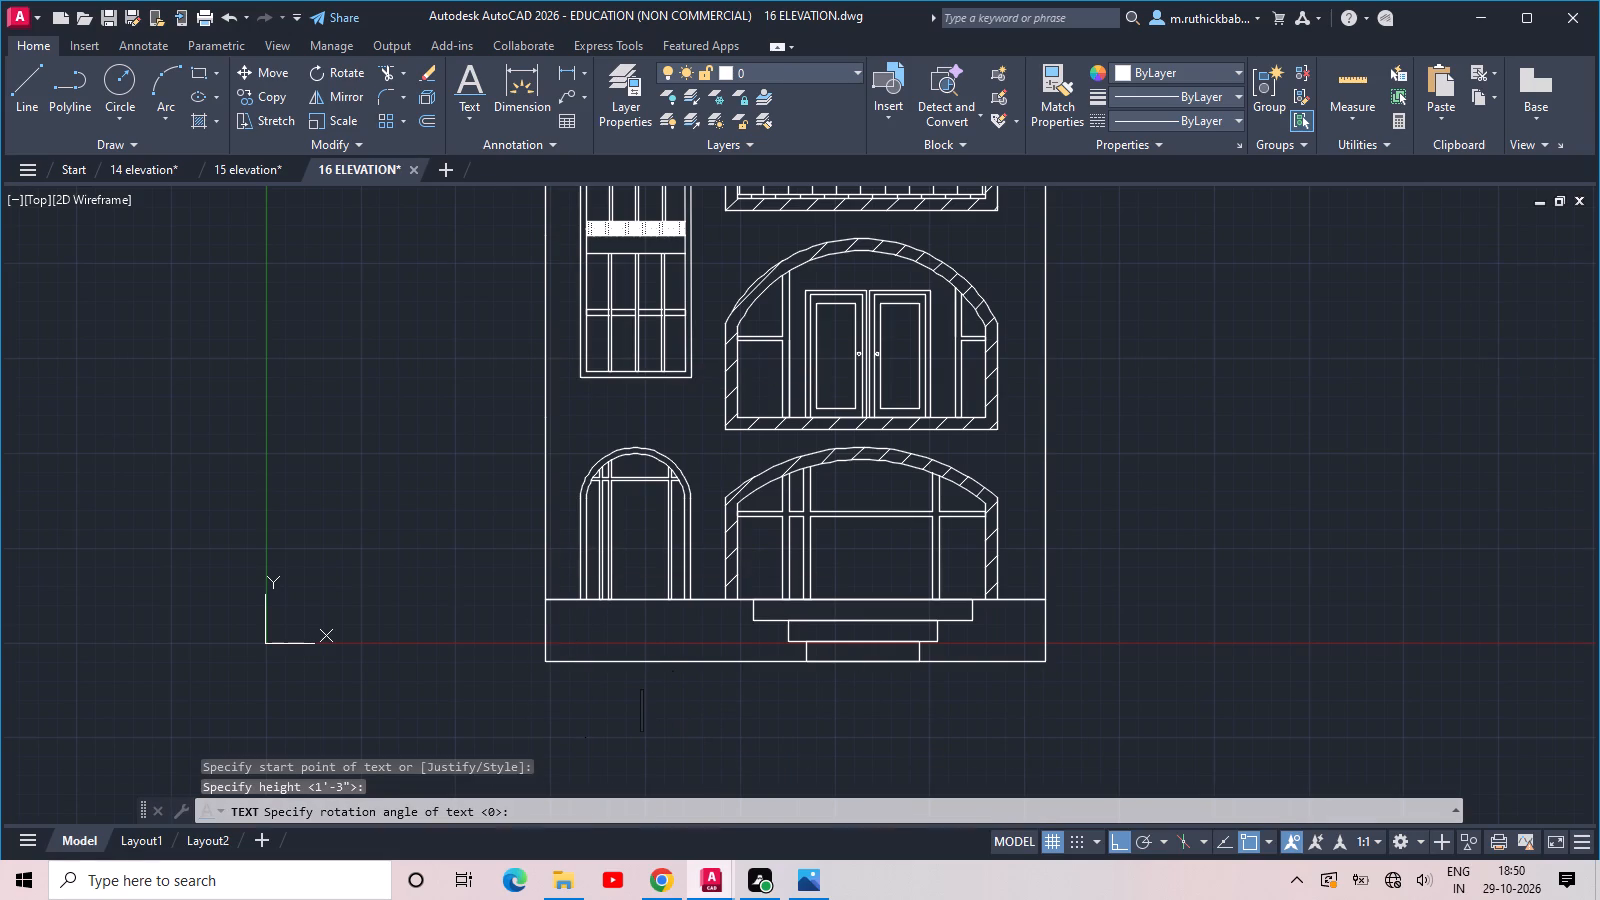
pyautogui.click(653, 707)
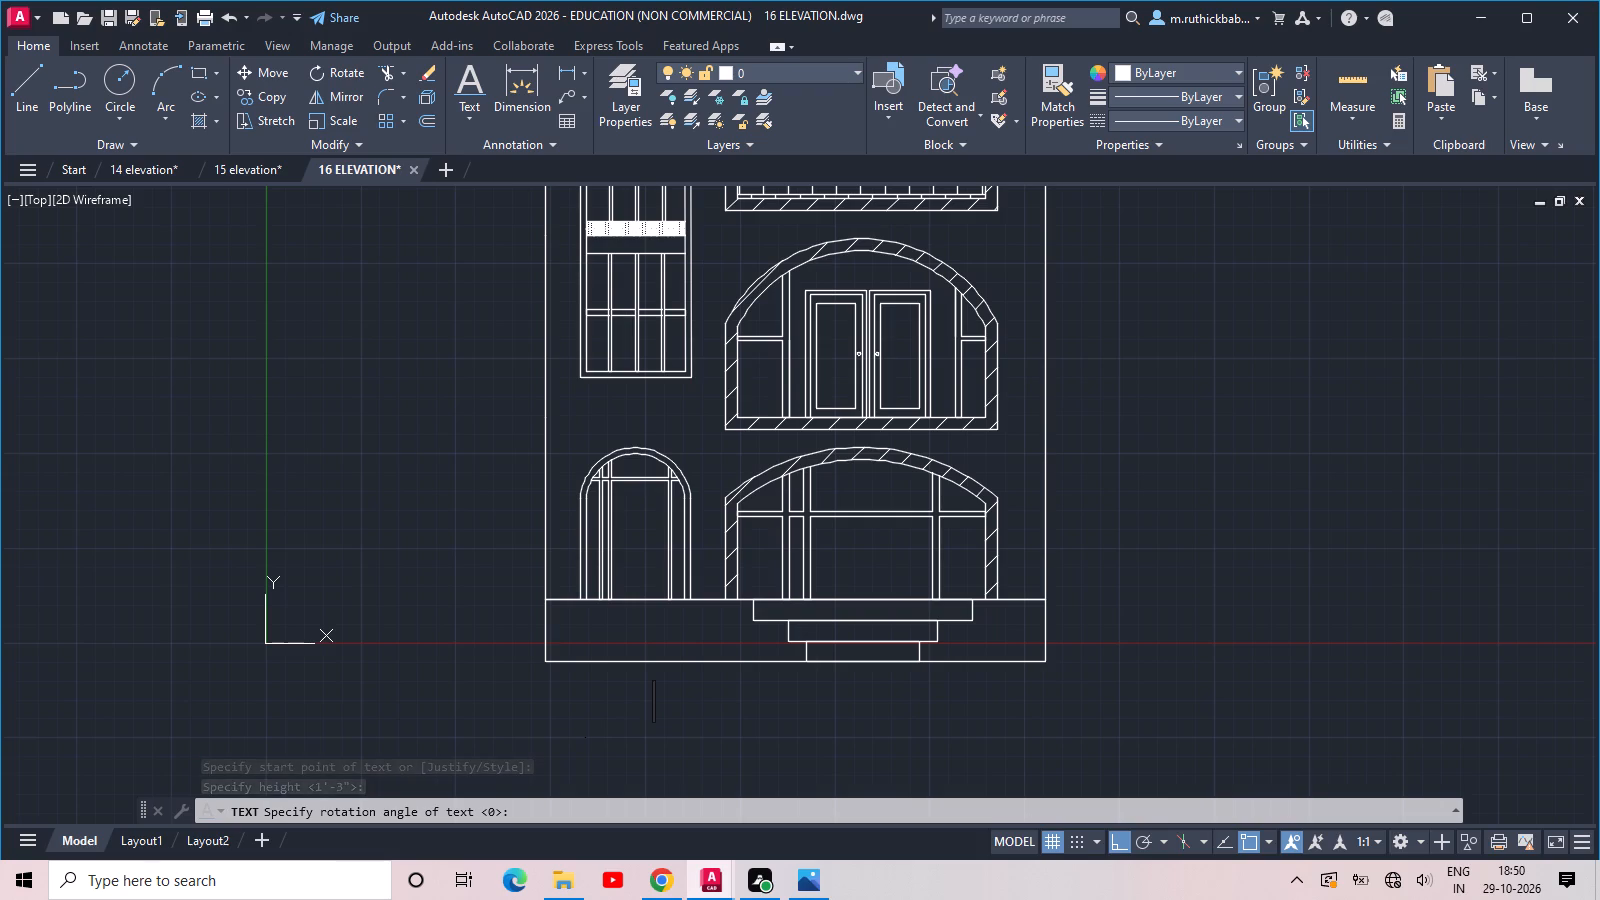
pyautogui.write('CLASSIC ELEVATION')
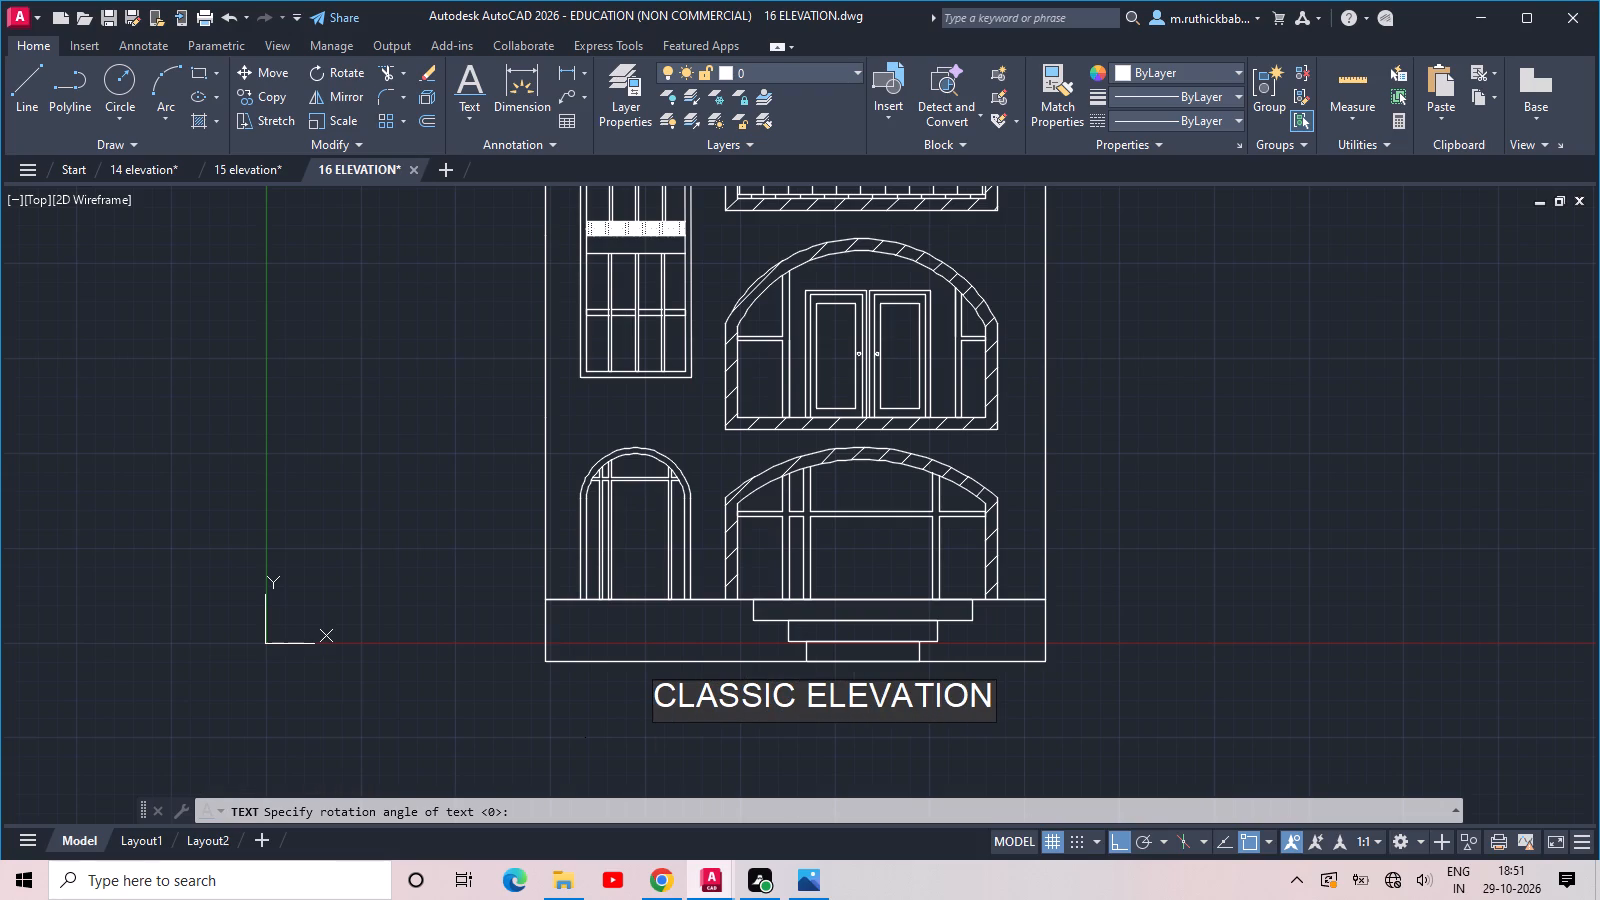
pyautogui.press('Return')
pyautogui.press('Return')
# Add a smaller horizontal single-line text beneath the "CLASSIC ELEVATION" title reading "G+3 RESIDENTIAL BUILDING".
pyautogui.scroll(-3, 915, 584)
pyautogui.moveTo(948, 598); pyautogui.dragTo(906, 613, button='middle')
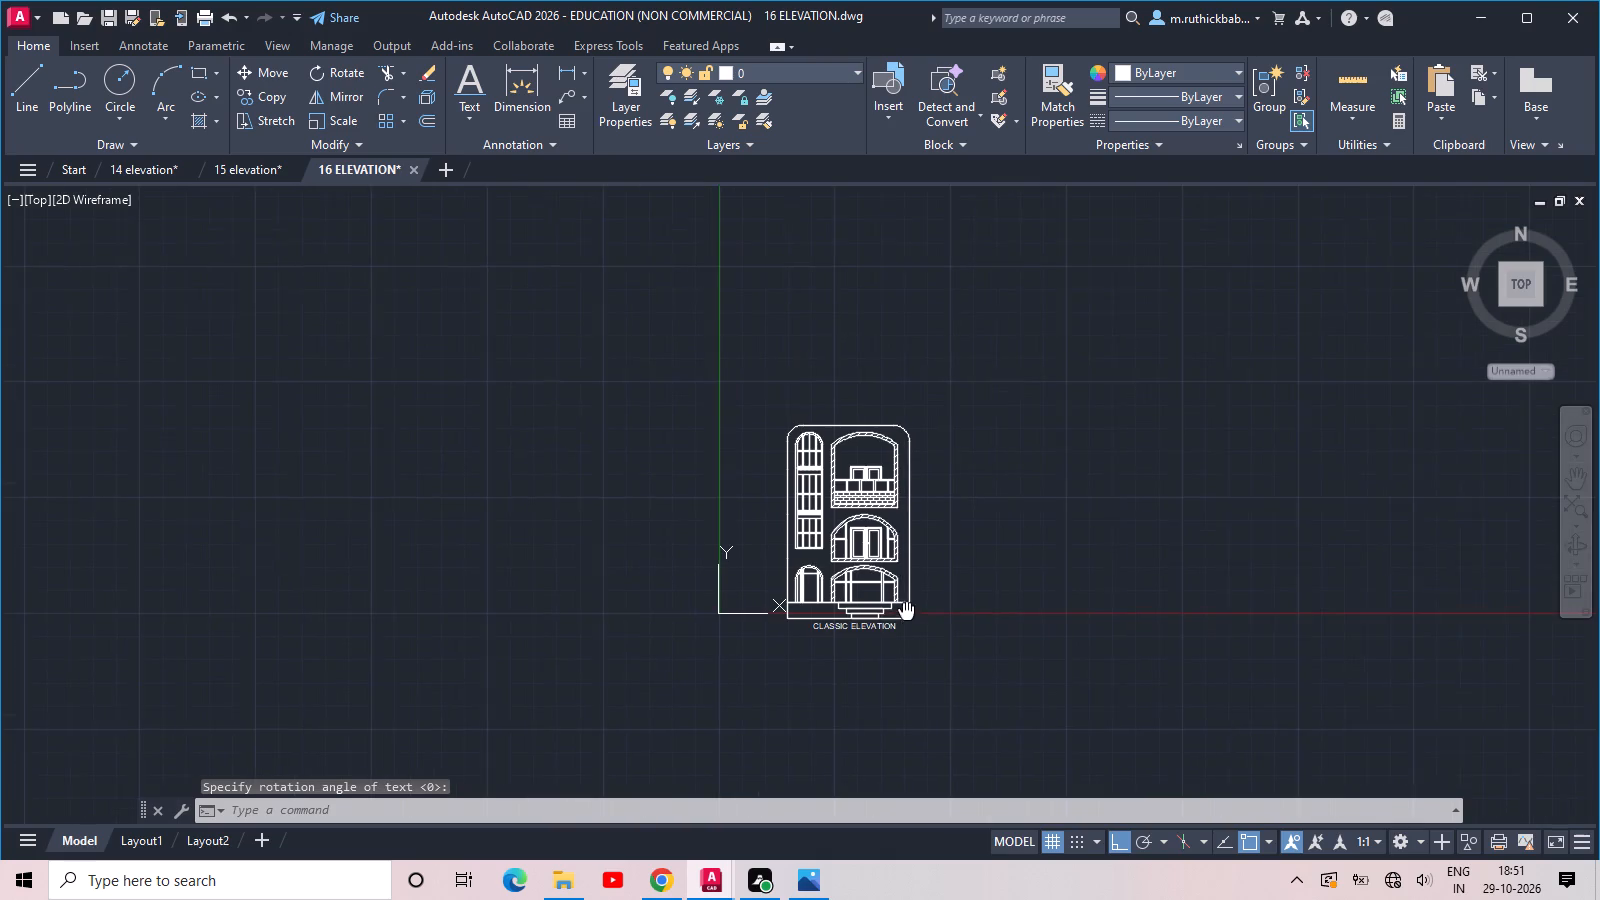
pyautogui.moveTo(906, 613); pyautogui.dragTo(905, 613, button='middle')
pyautogui.scroll(2, 905, 613)
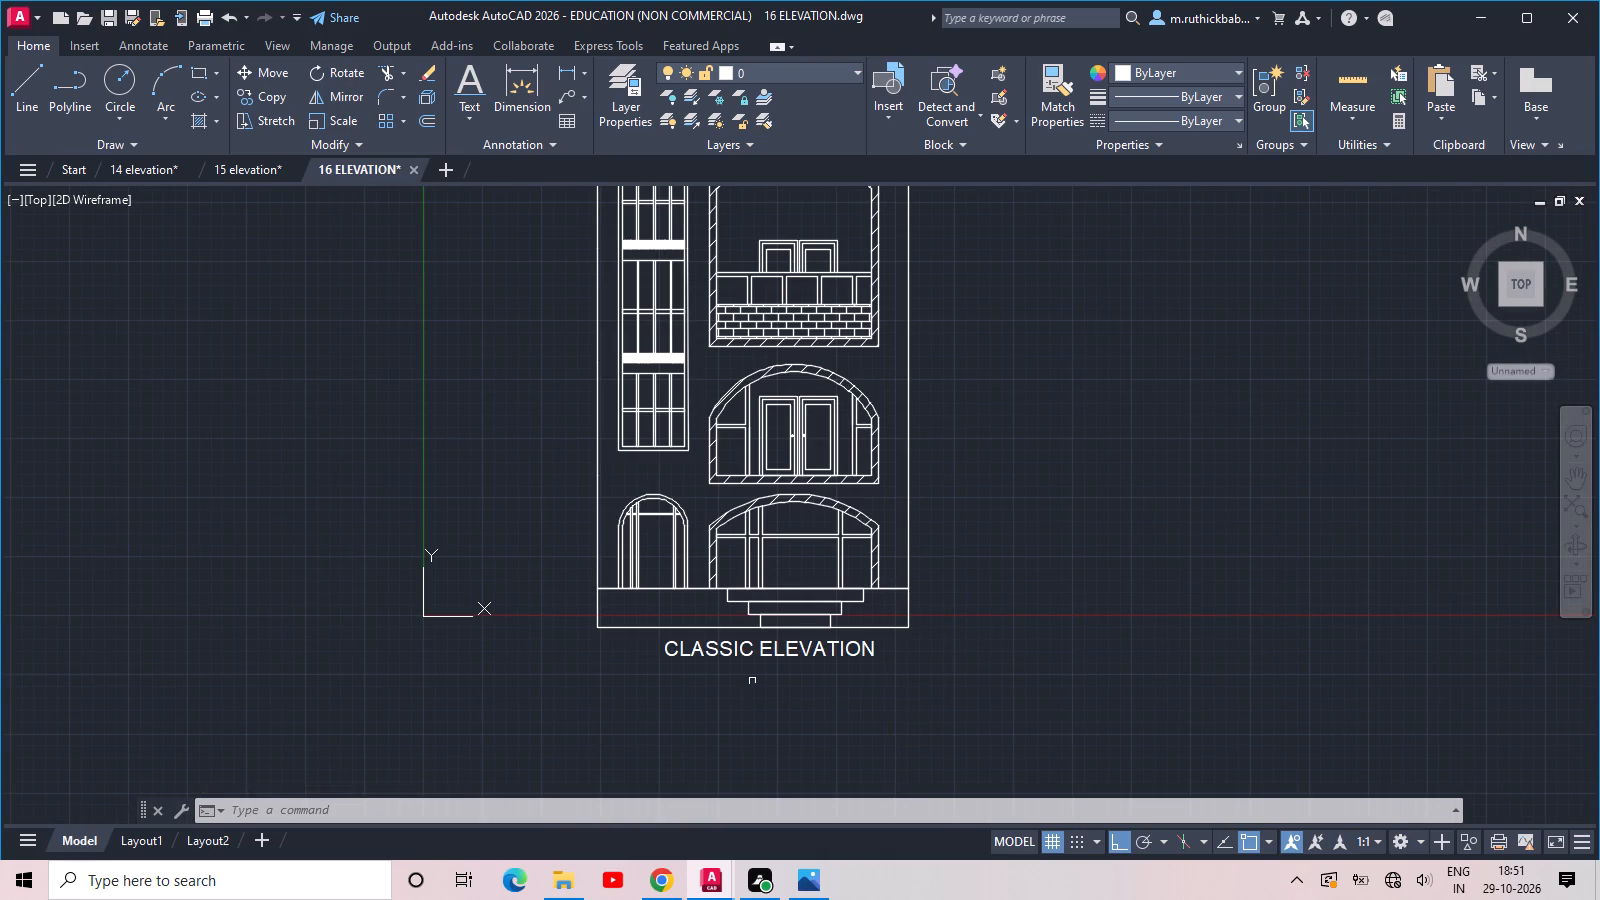
pyautogui.scroll(2, 752, 681)
pyautogui.press('space')
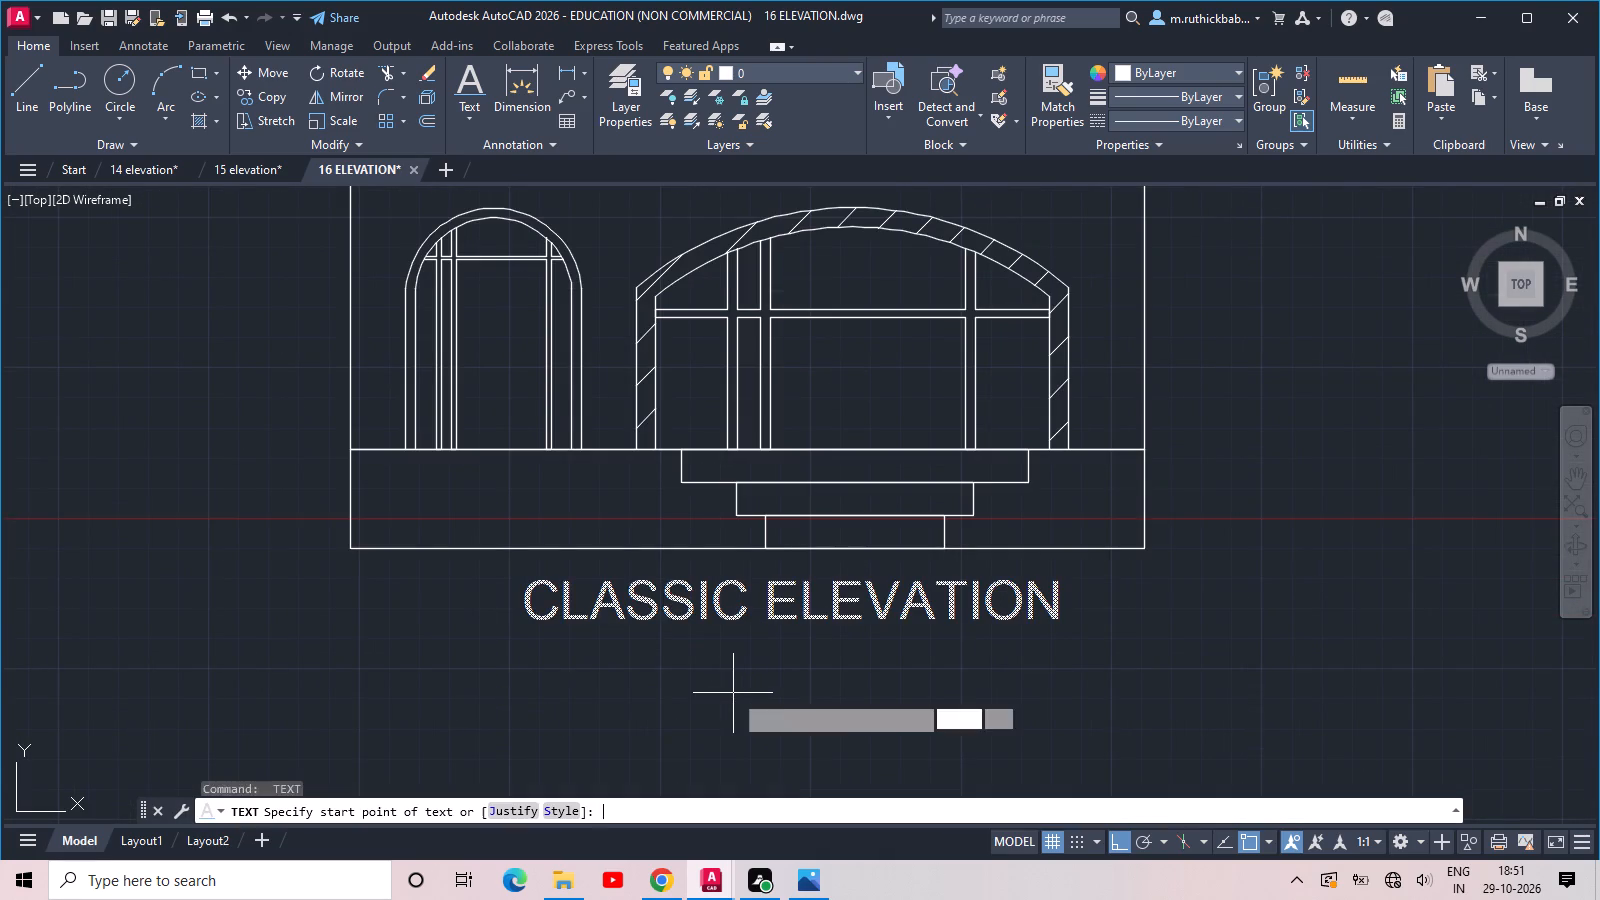
pyautogui.click(613, 671)
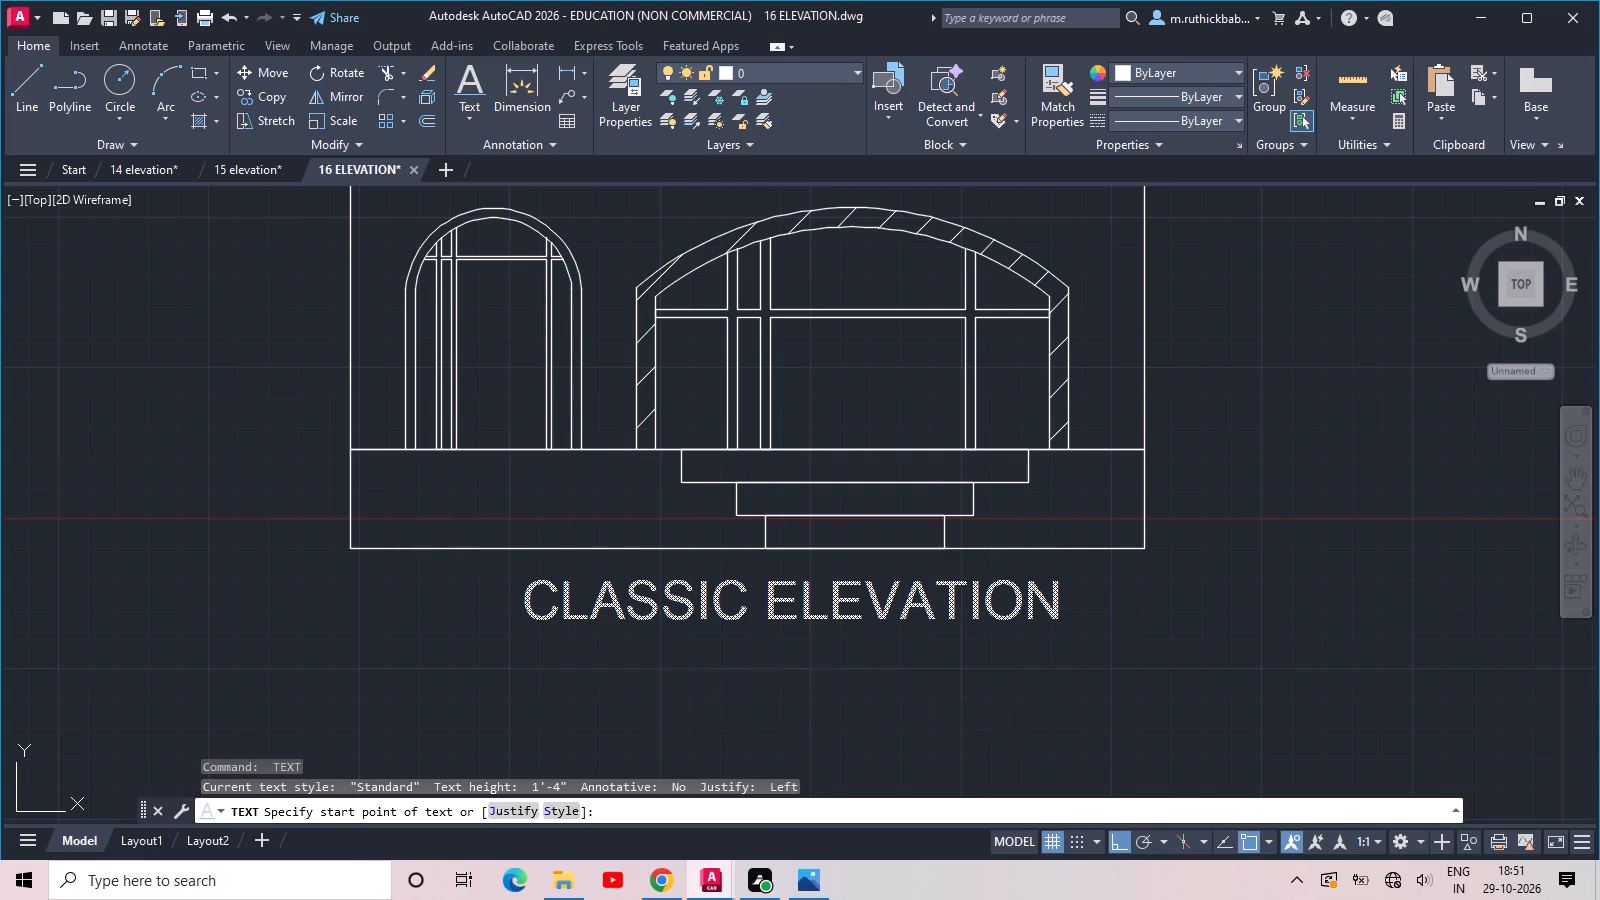
pyautogui.click(615, 648)
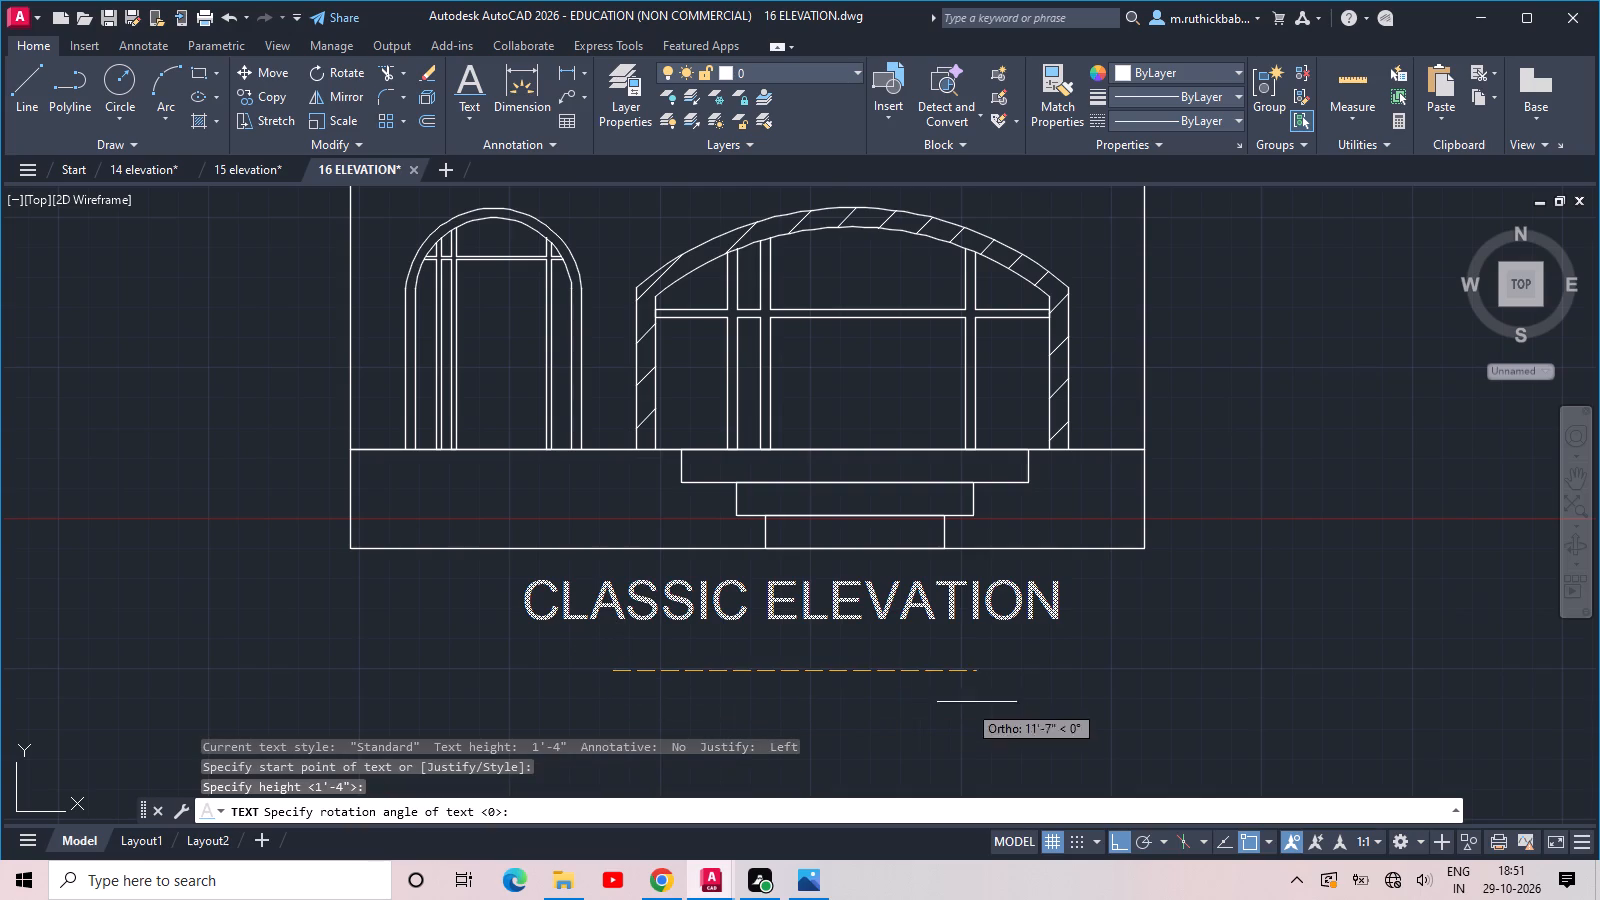
pyautogui.click(1060, 691)
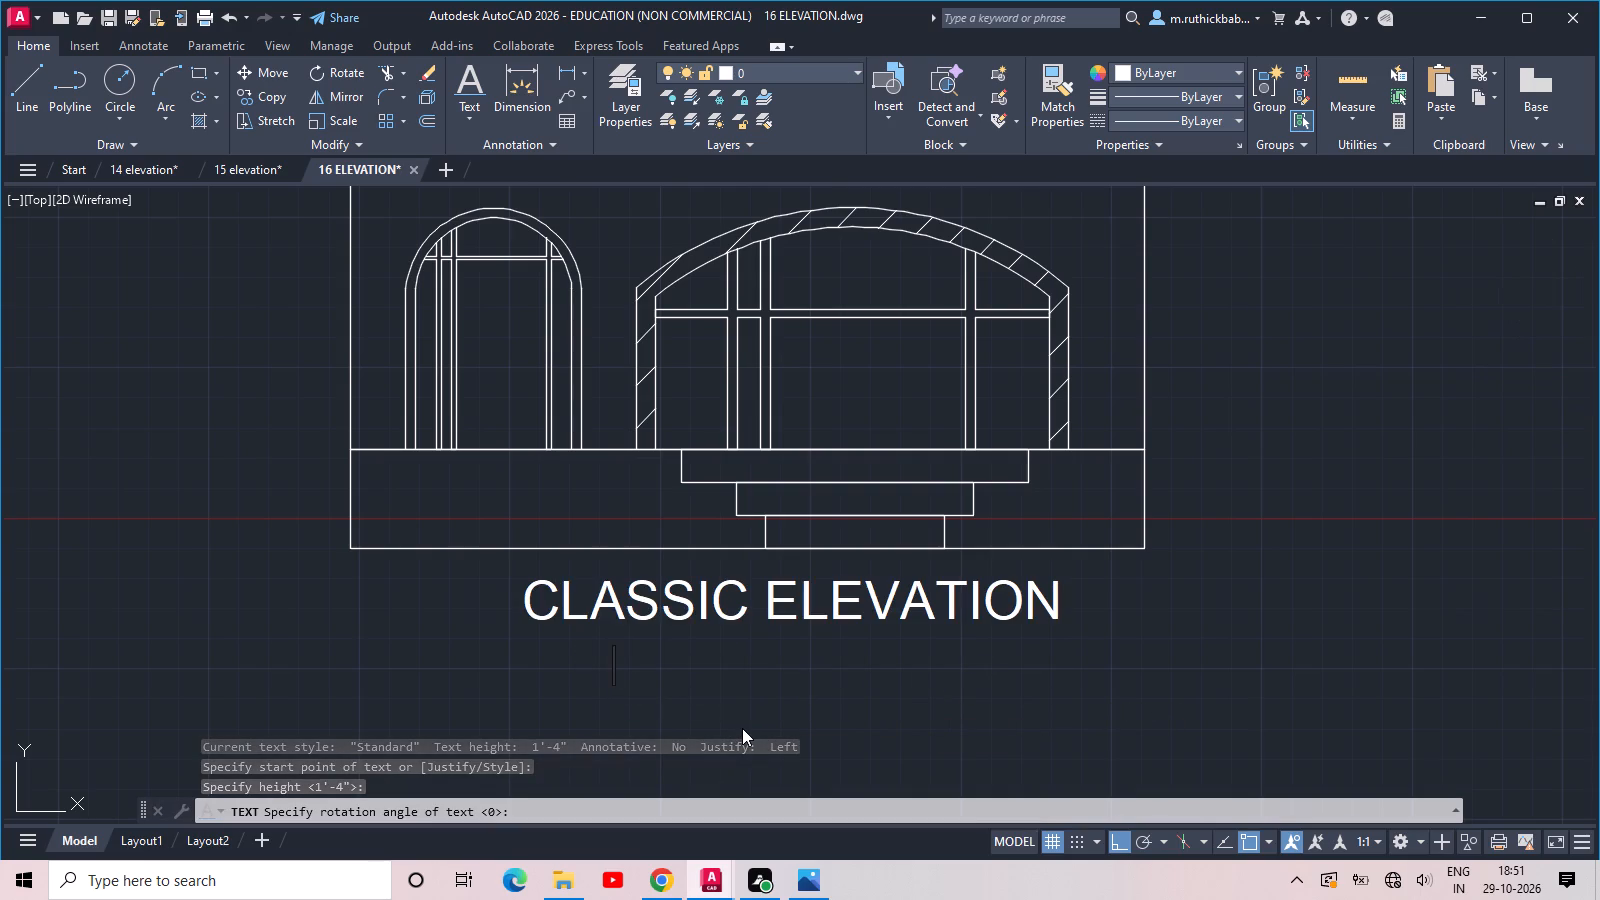
pyautogui.press('g')
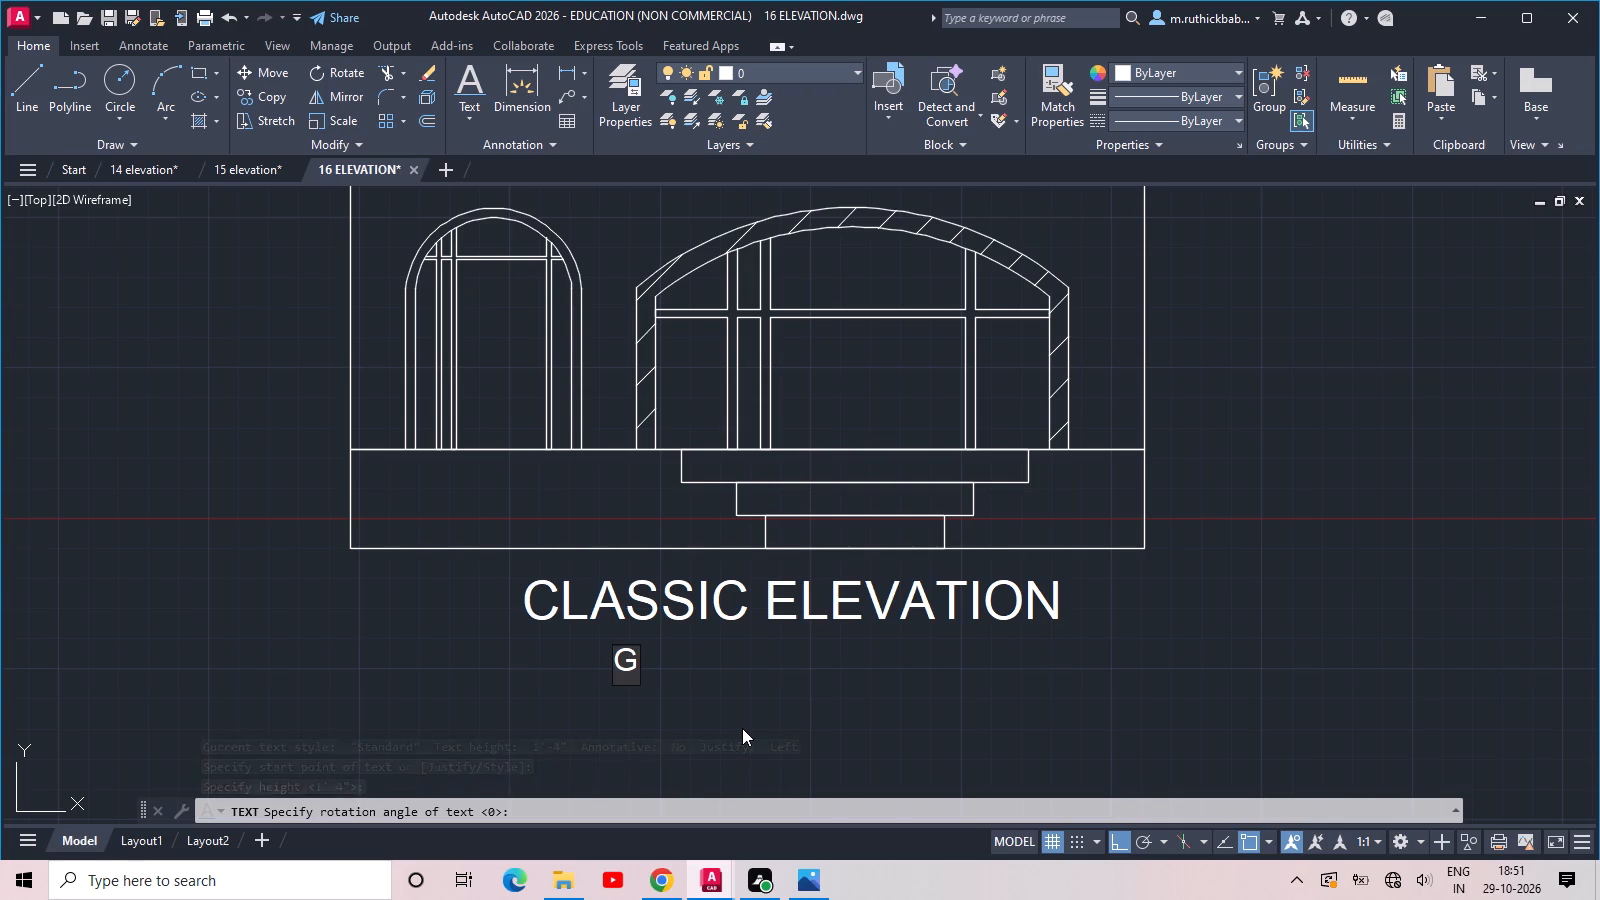
pyautogui.hotkey('shift', '+')
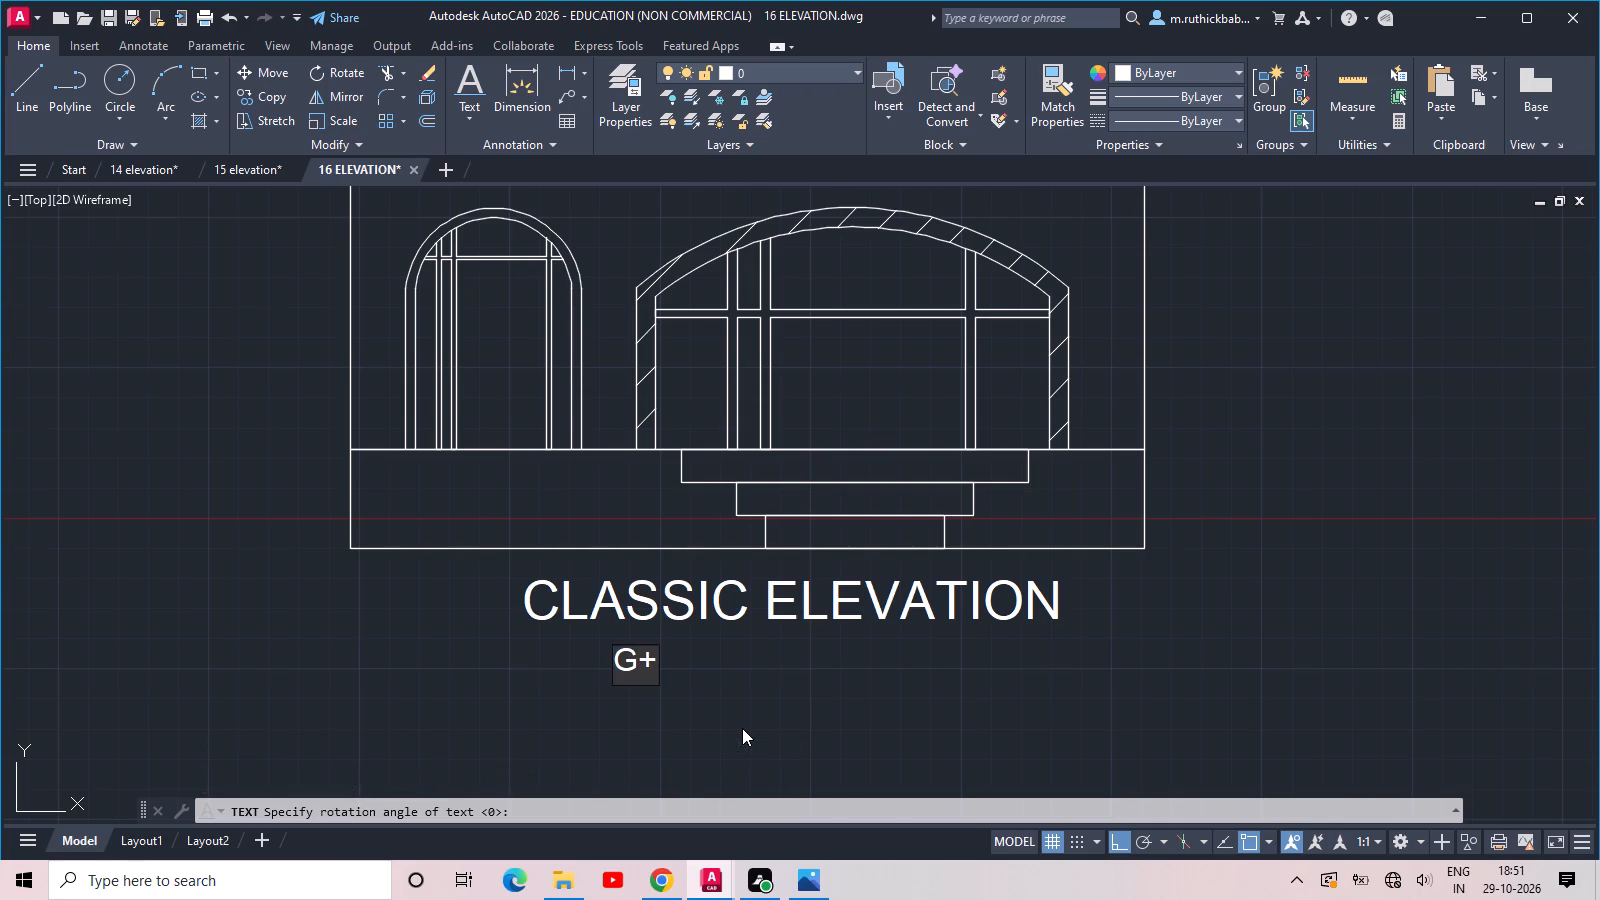
pyautogui.write('3')
pyautogui.press('space')
pyautogui.write('RESI')
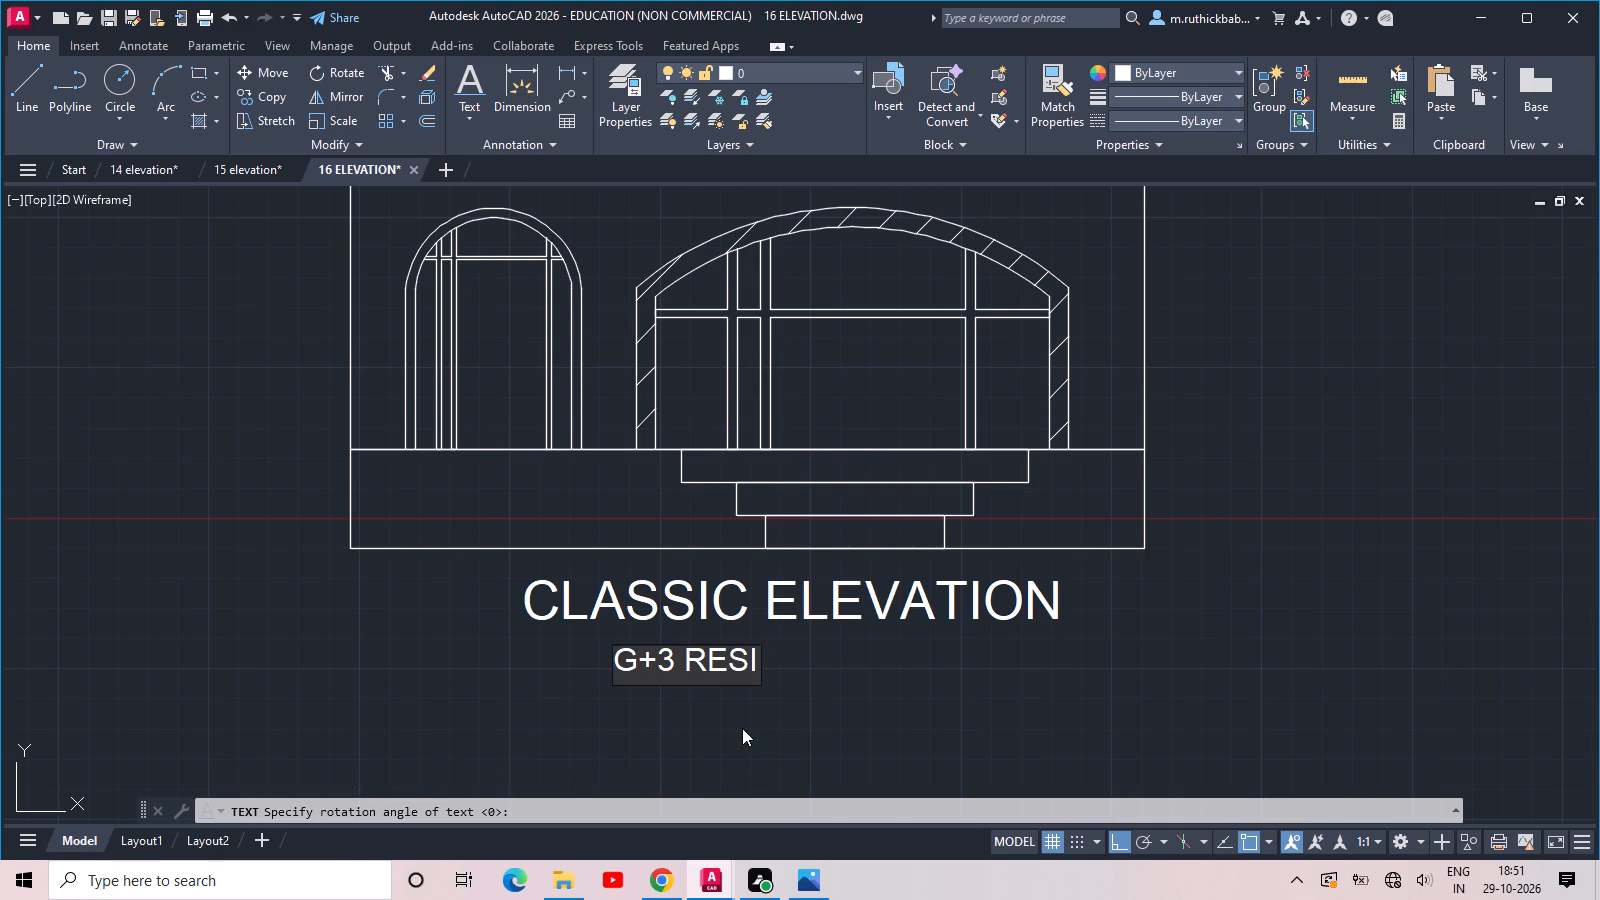
pyautogui.write('DENTIAL')
pyautogui.press('space')
pyautogui.write('BUILDING')
pyautogui.press('Return')
pyautogui.press('Return')
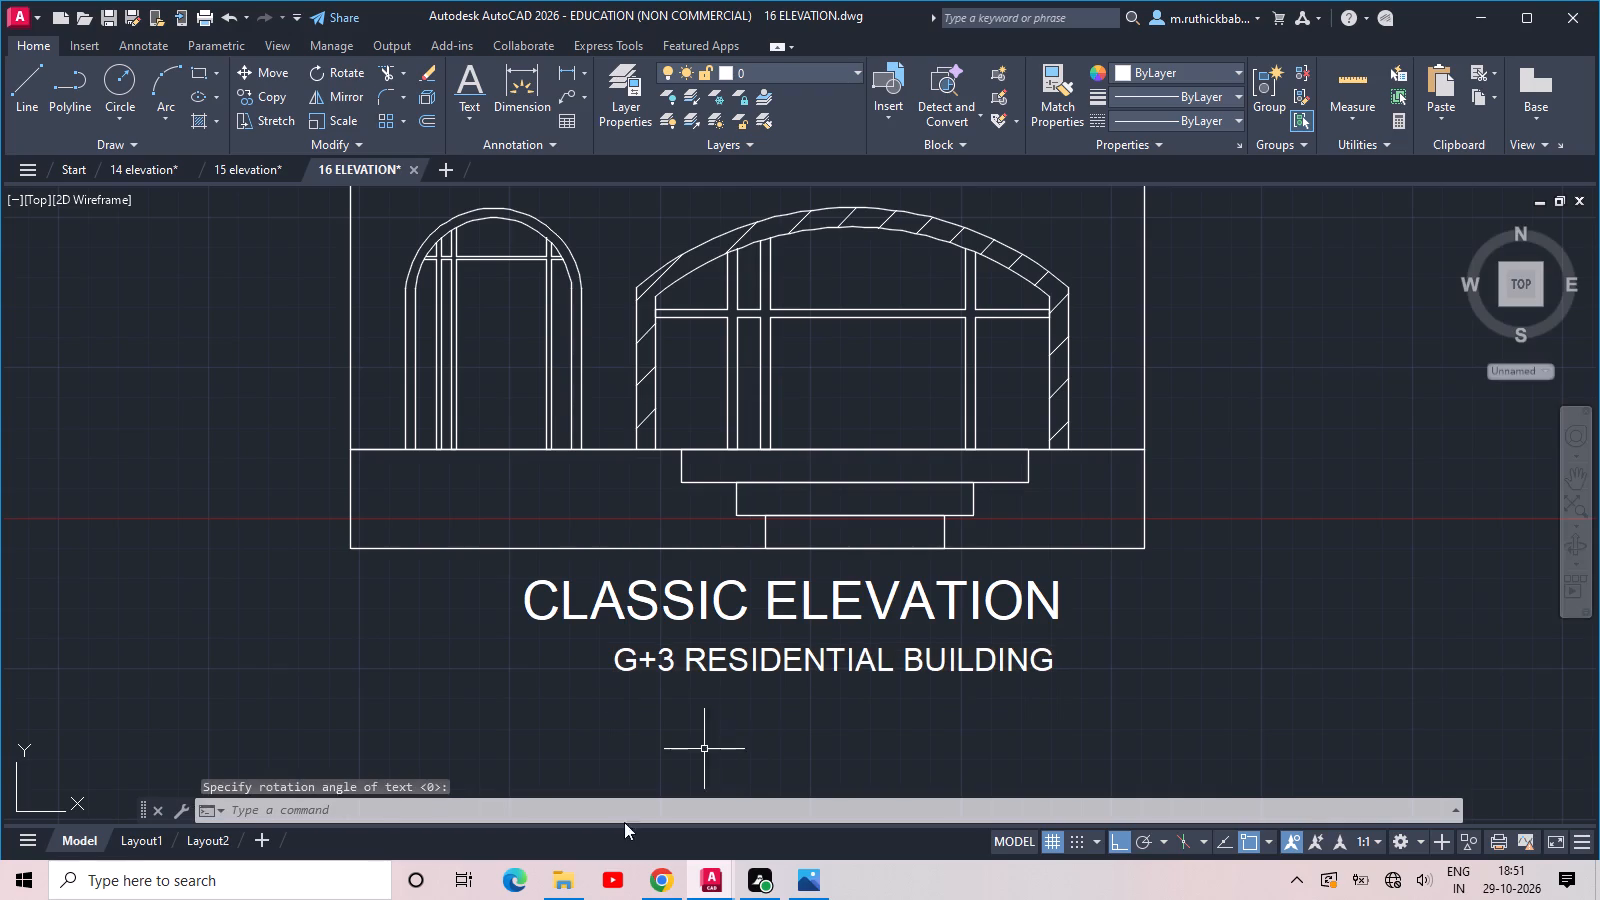
# Review the whole titled elevation and save the drawing.
pyautogui.scroll(-2, 702, 778)
pyautogui.moveTo(817, 705); pyautogui.dragTo(770, 663, button='middle')
pyautogui.scroll(-1, 773, 639)
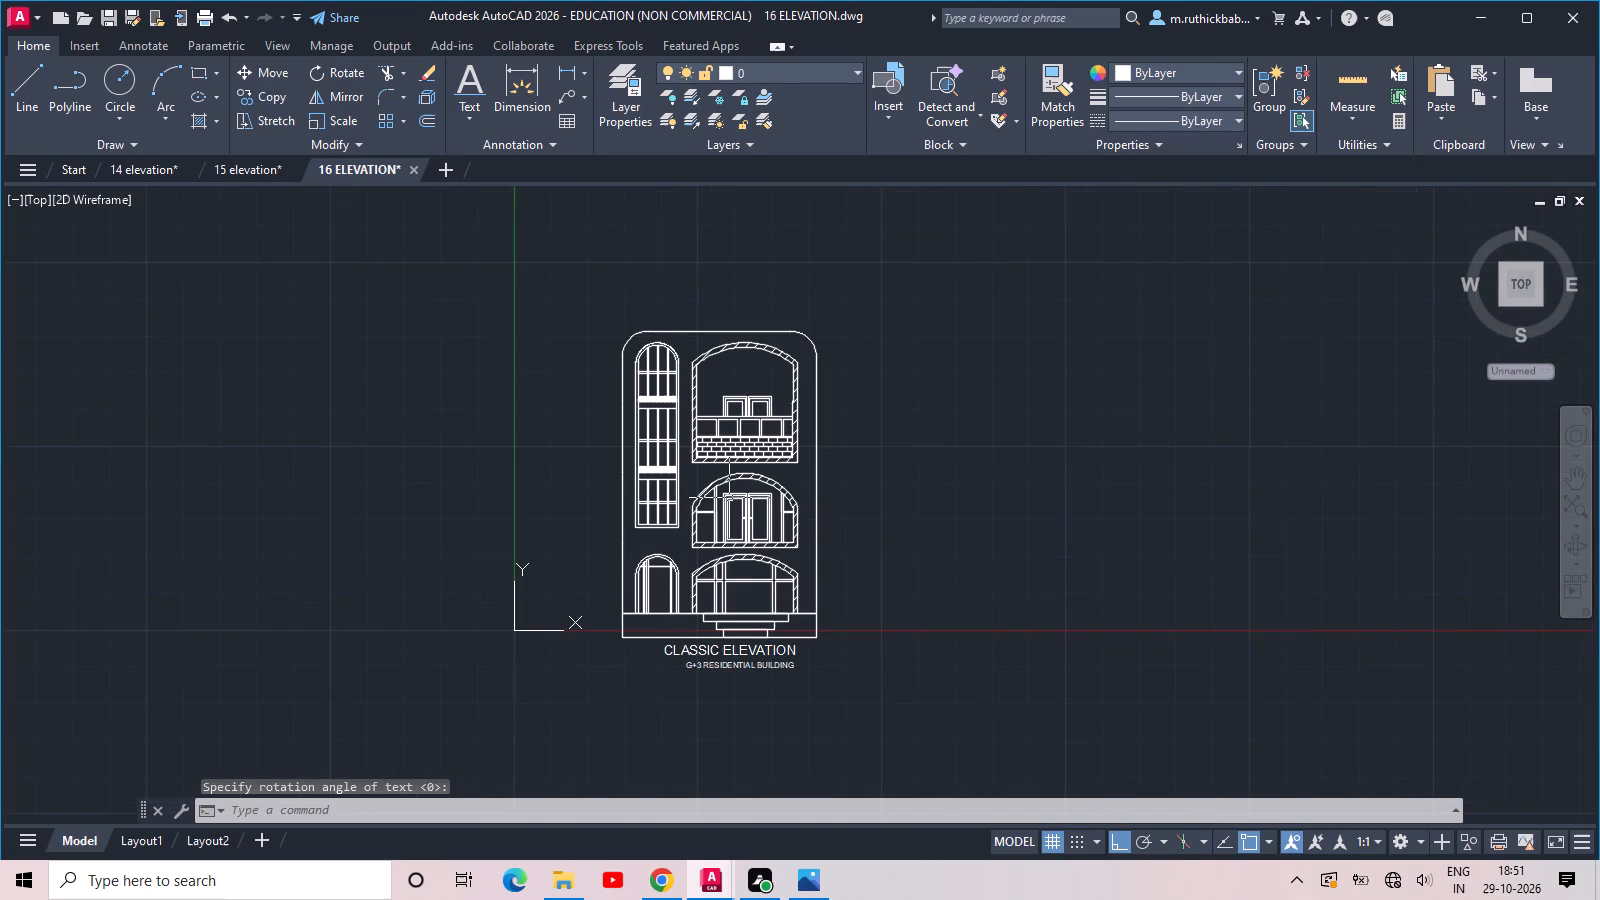
pyautogui.scroll(2, 714, 375)
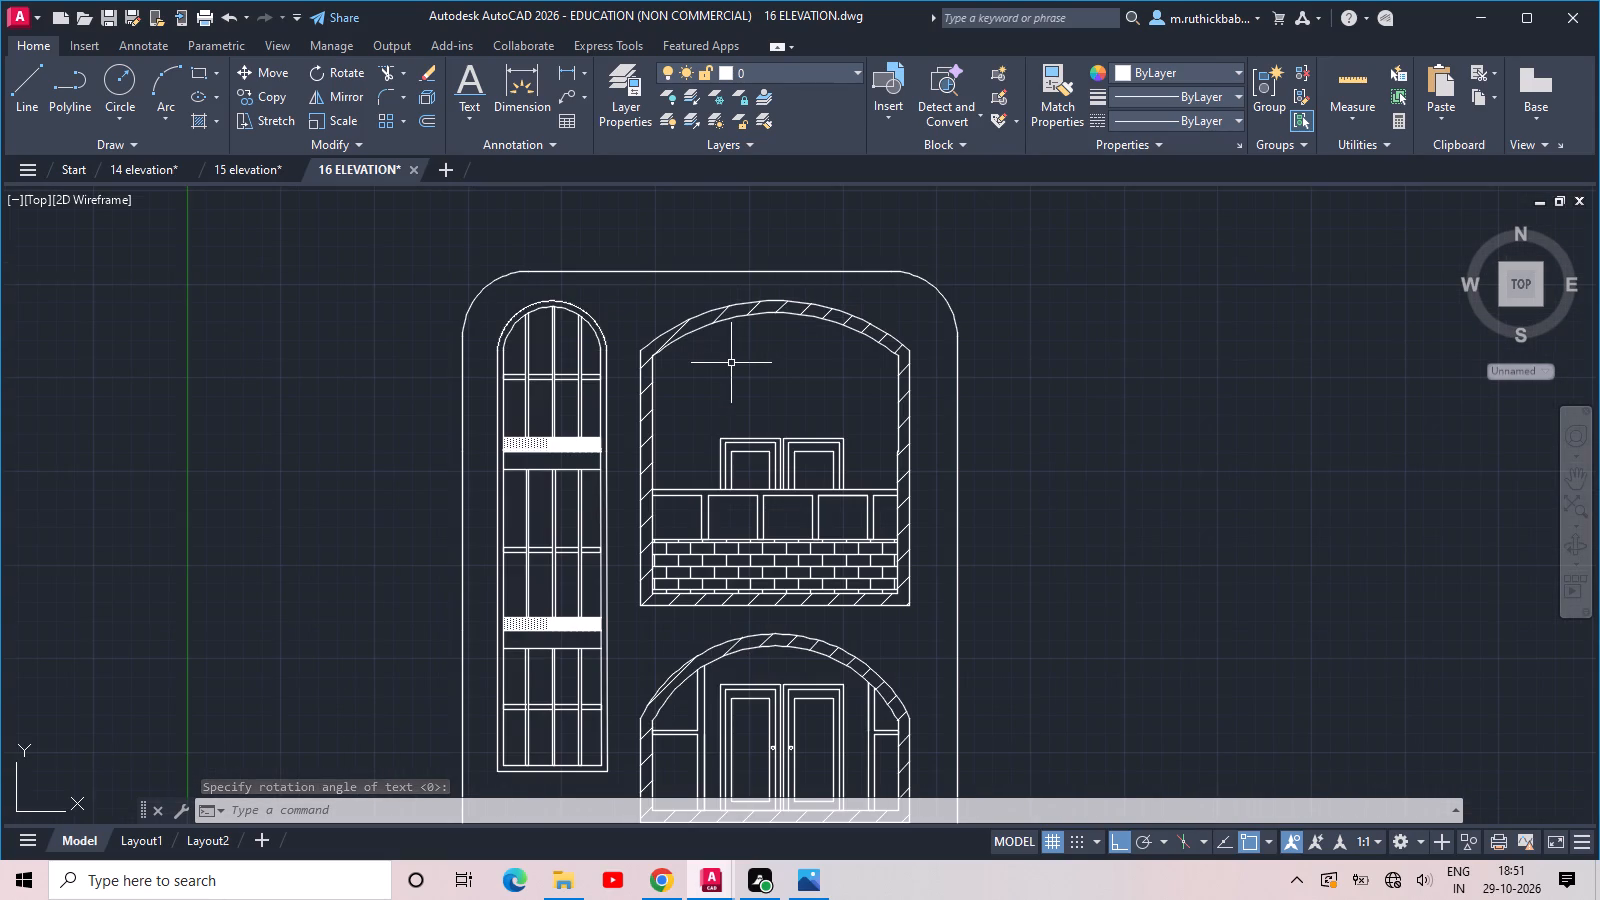
pyautogui.scroll(1, 728, 363)
pyautogui.scroll(-2, 728, 363)
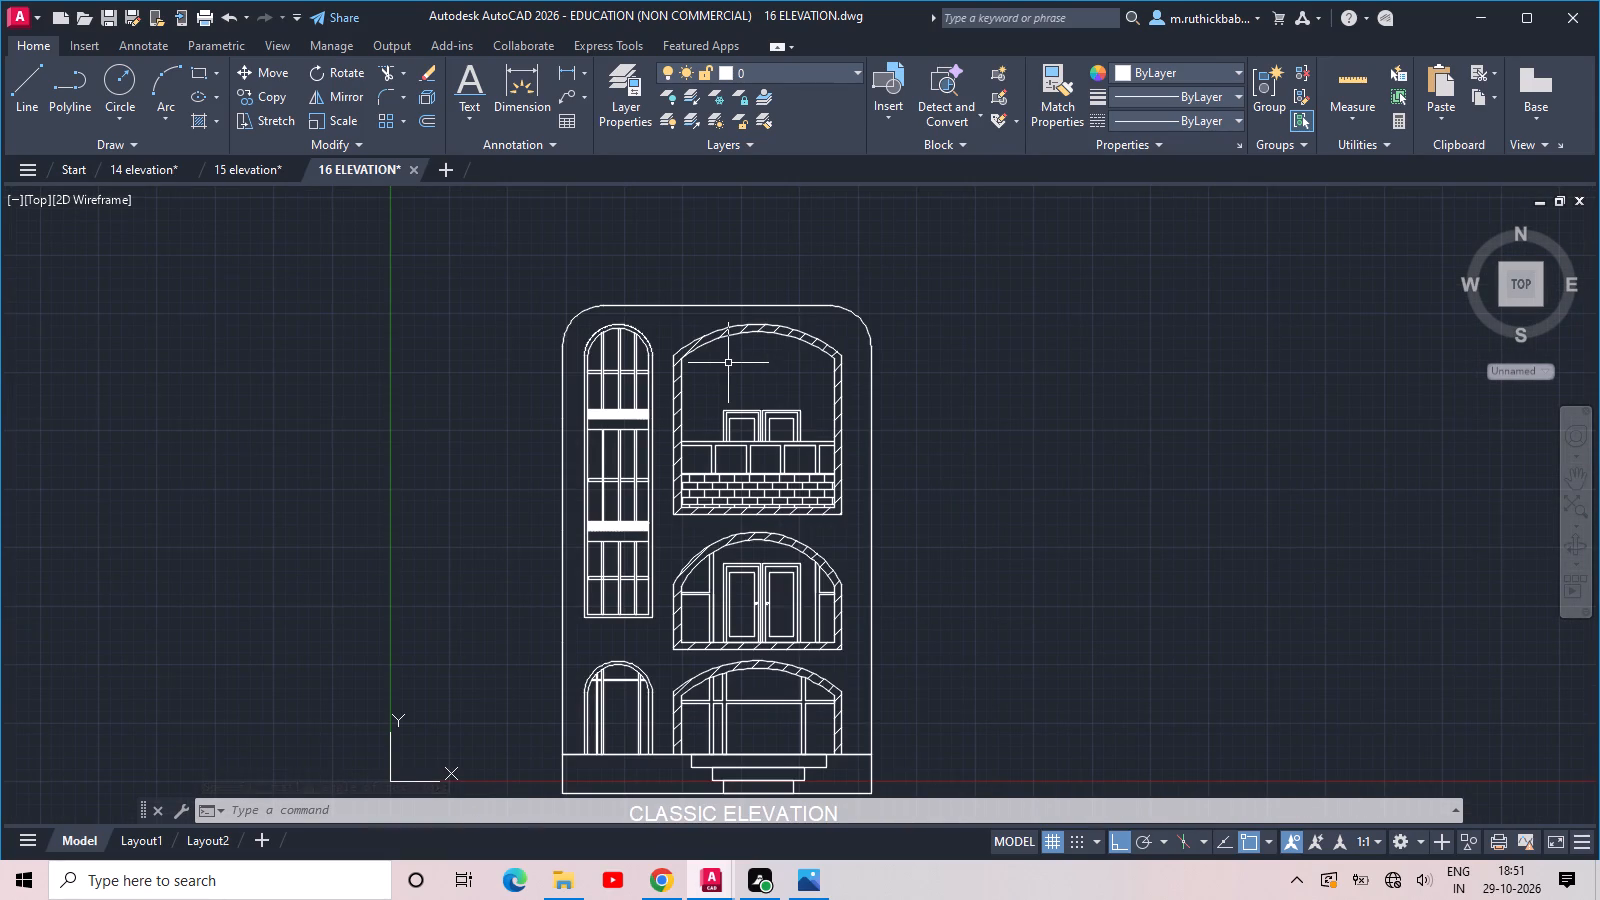
pyautogui.moveTo(736, 399); pyautogui.dragTo(725, 360, button='middle')
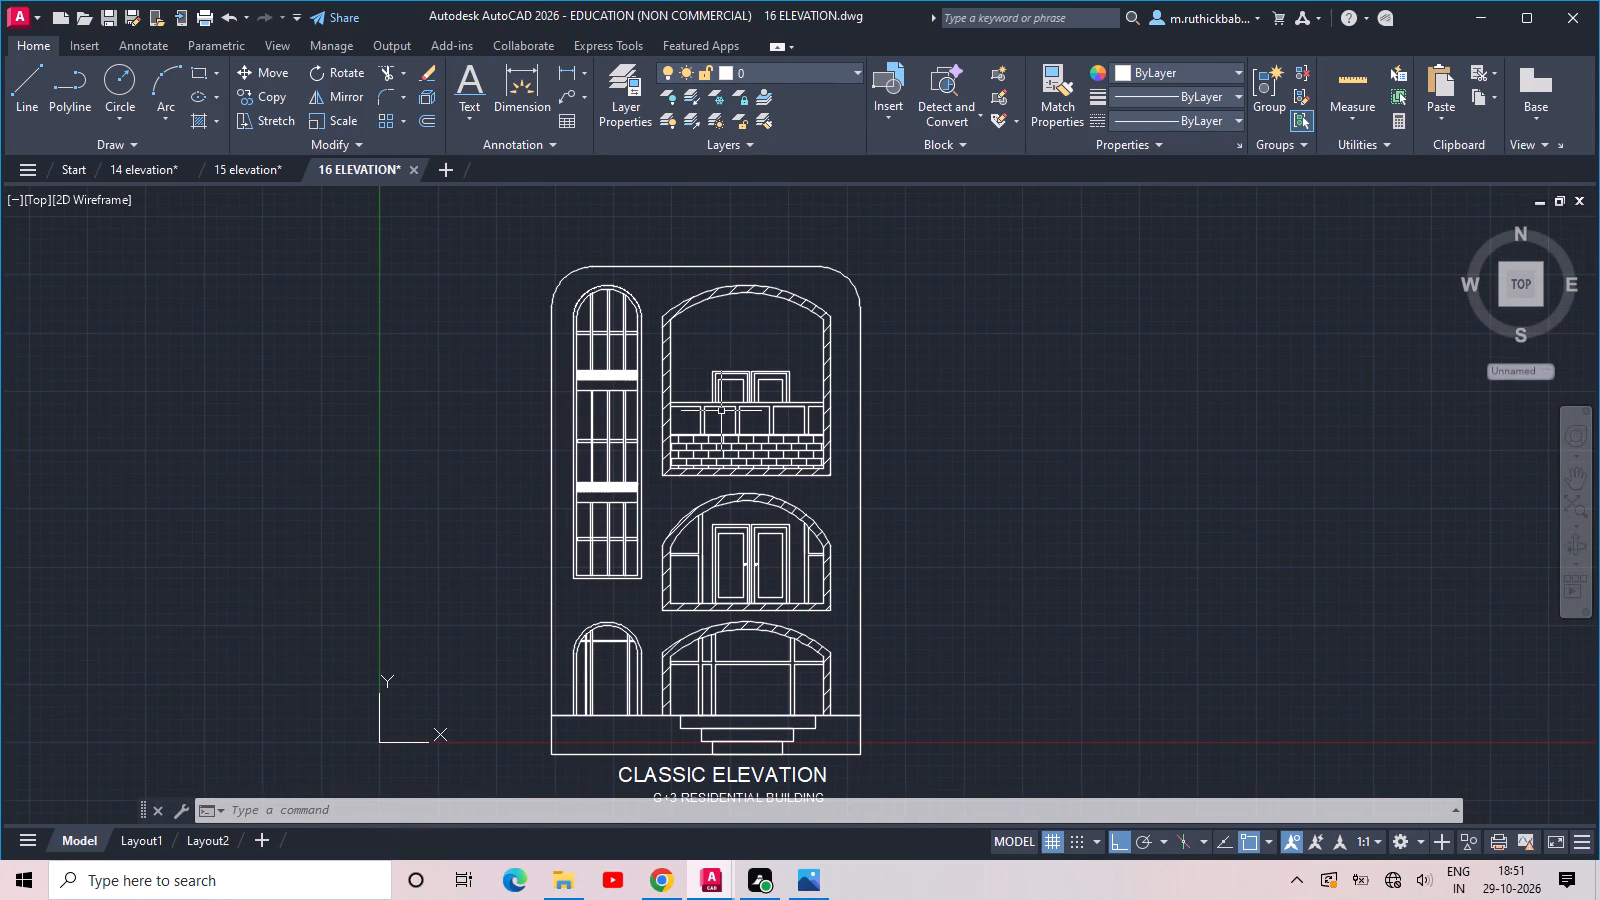
pyautogui.hotkey('ctrl', 's')
pyautogui.hotkey('ctrl', 's')
pyautogui.hotkey('ctrl', 's')
# Start a single-sheet plot of the model and set the paper size to ISO A4 (210.00 x 297.00 MM).
pyautogui.hotkey('ctrl', 'p')
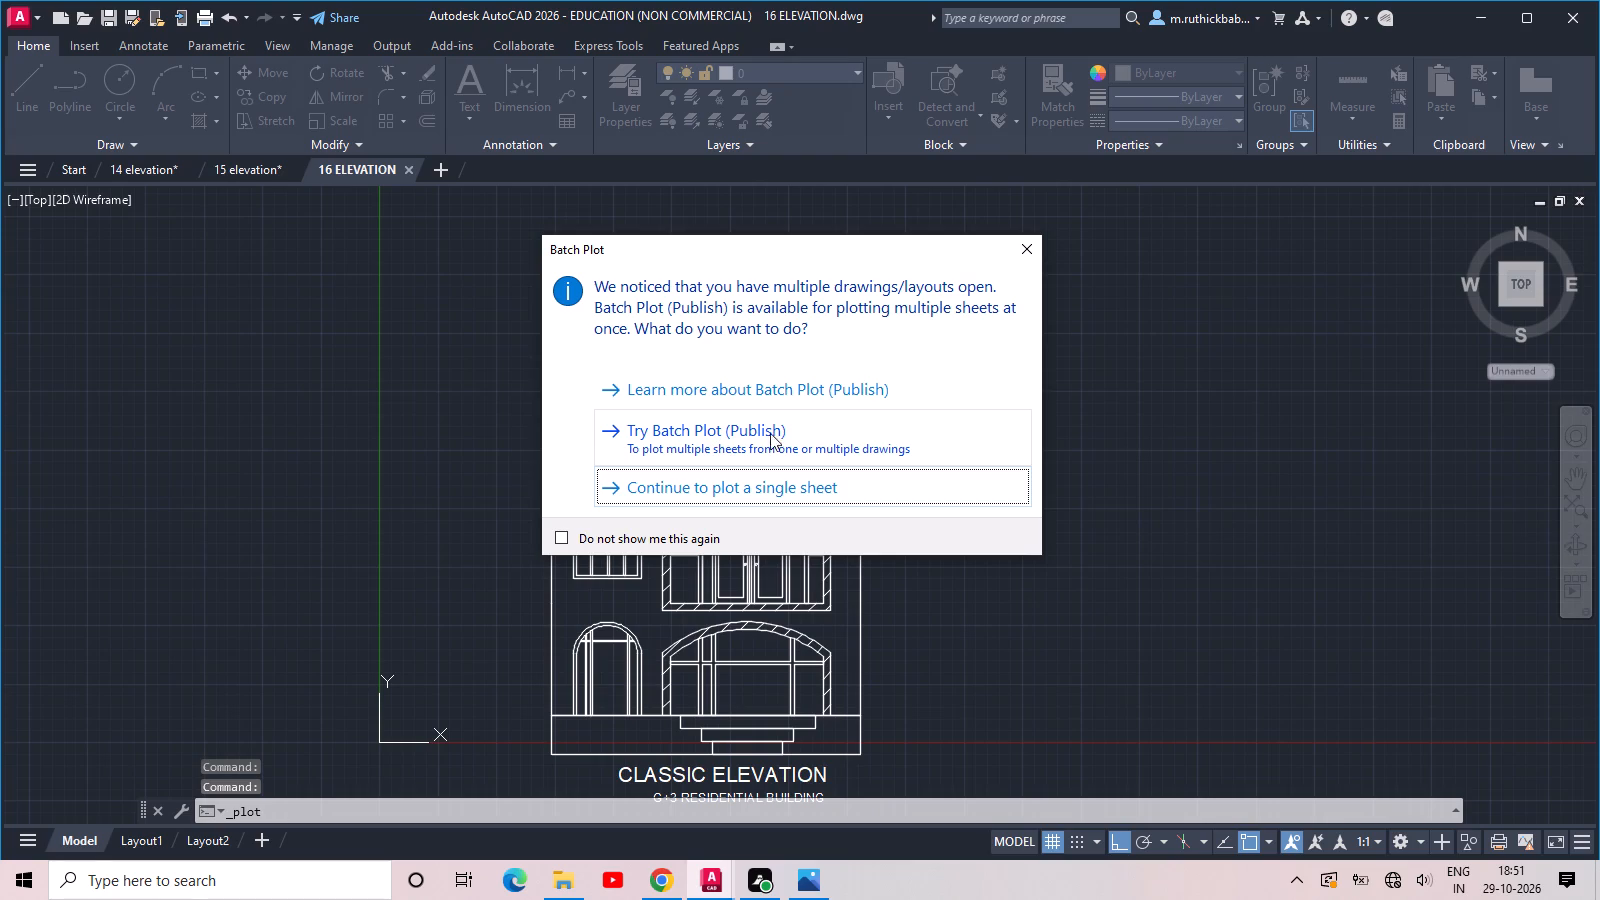
pyautogui.click(800, 488)
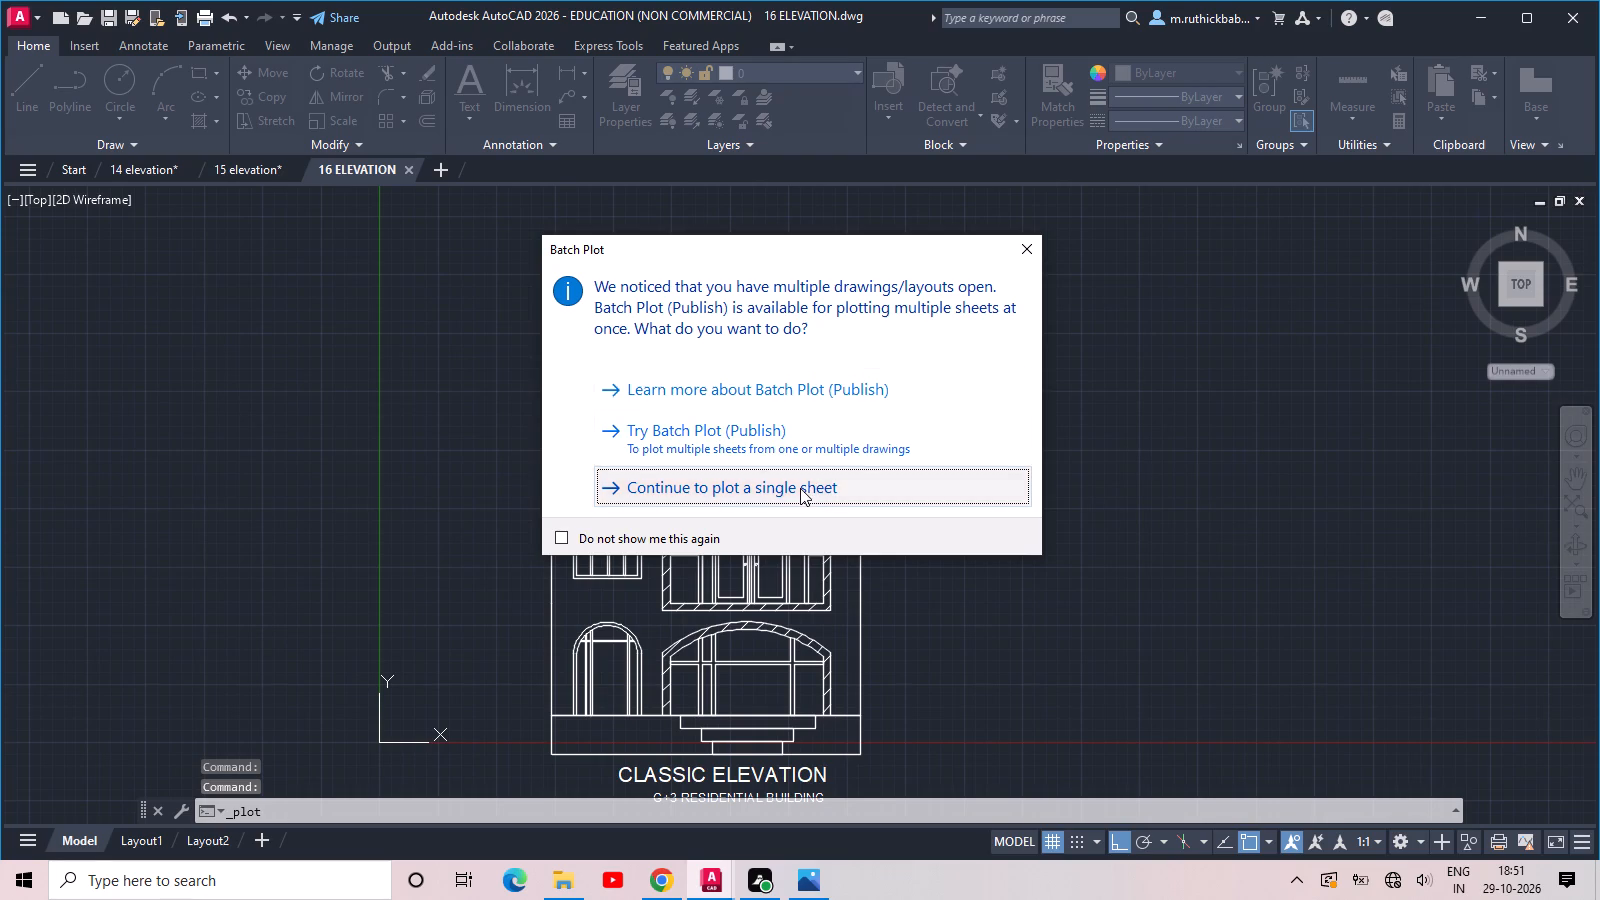
pyautogui.click(598, 450)
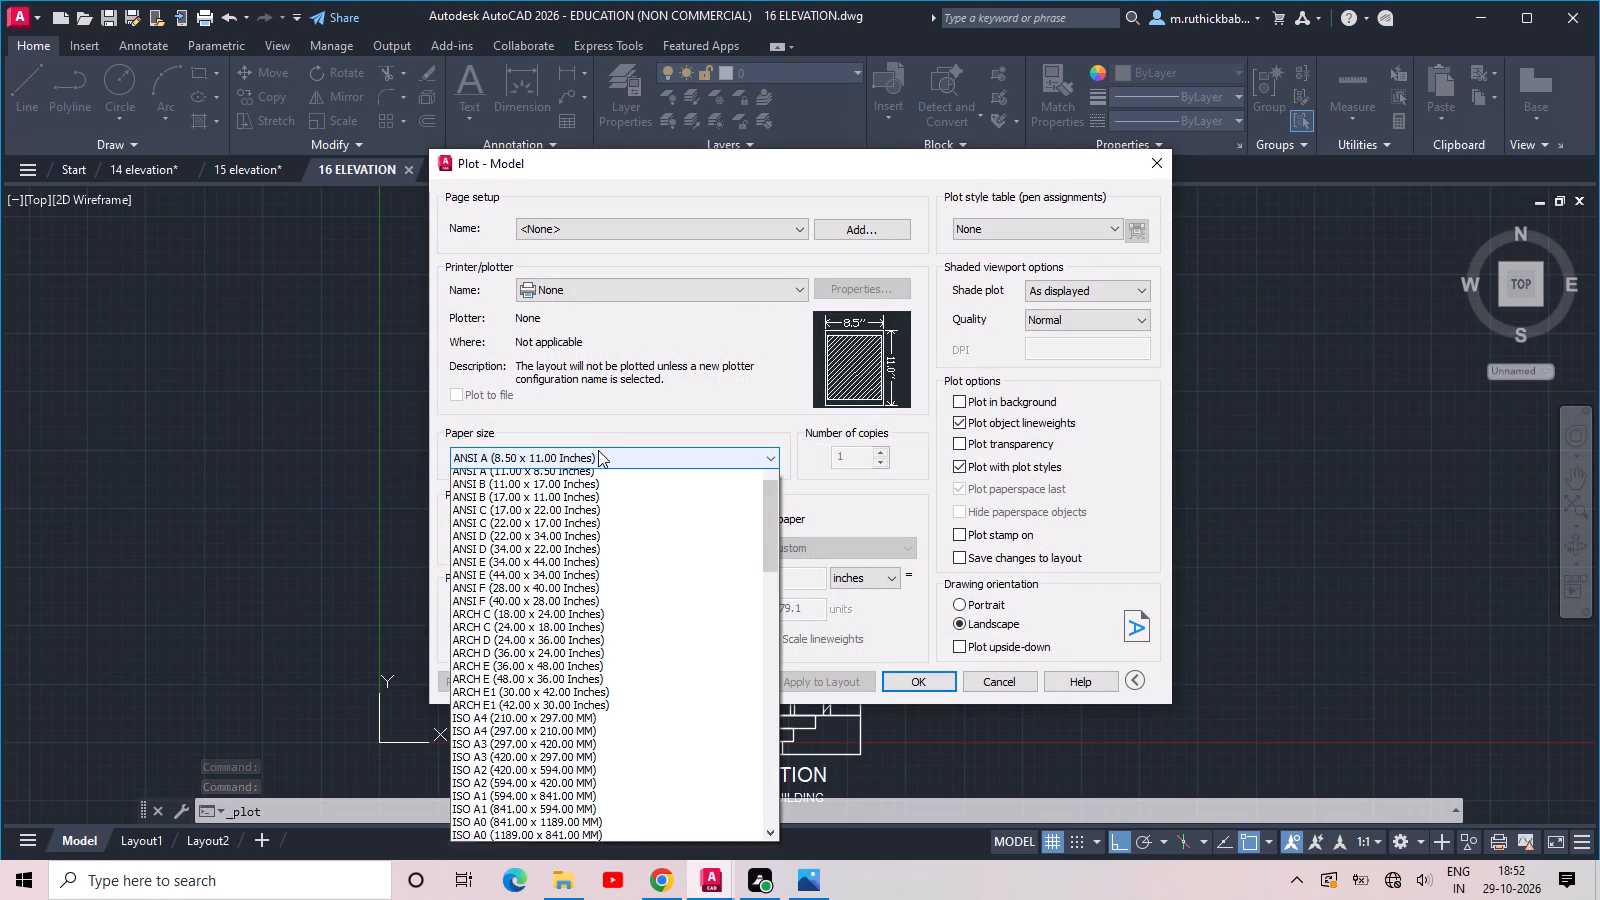
pyautogui.scroll(-15, 544, 551)
pyautogui.scroll(-4, 574, 724)
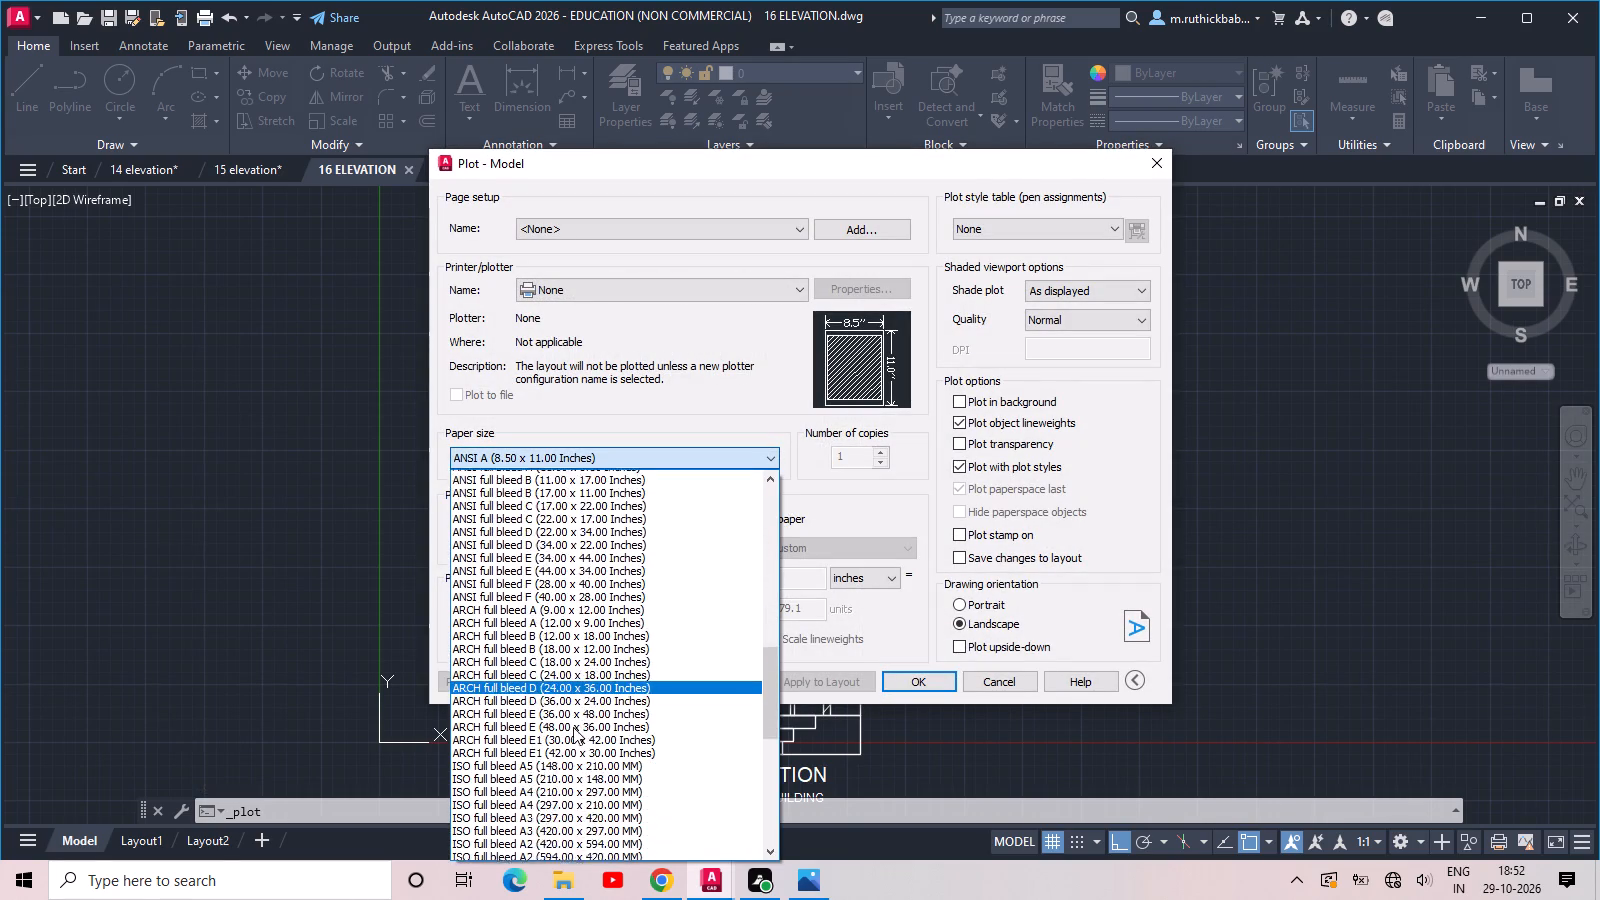
pyautogui.scroll(-10, 573, 727)
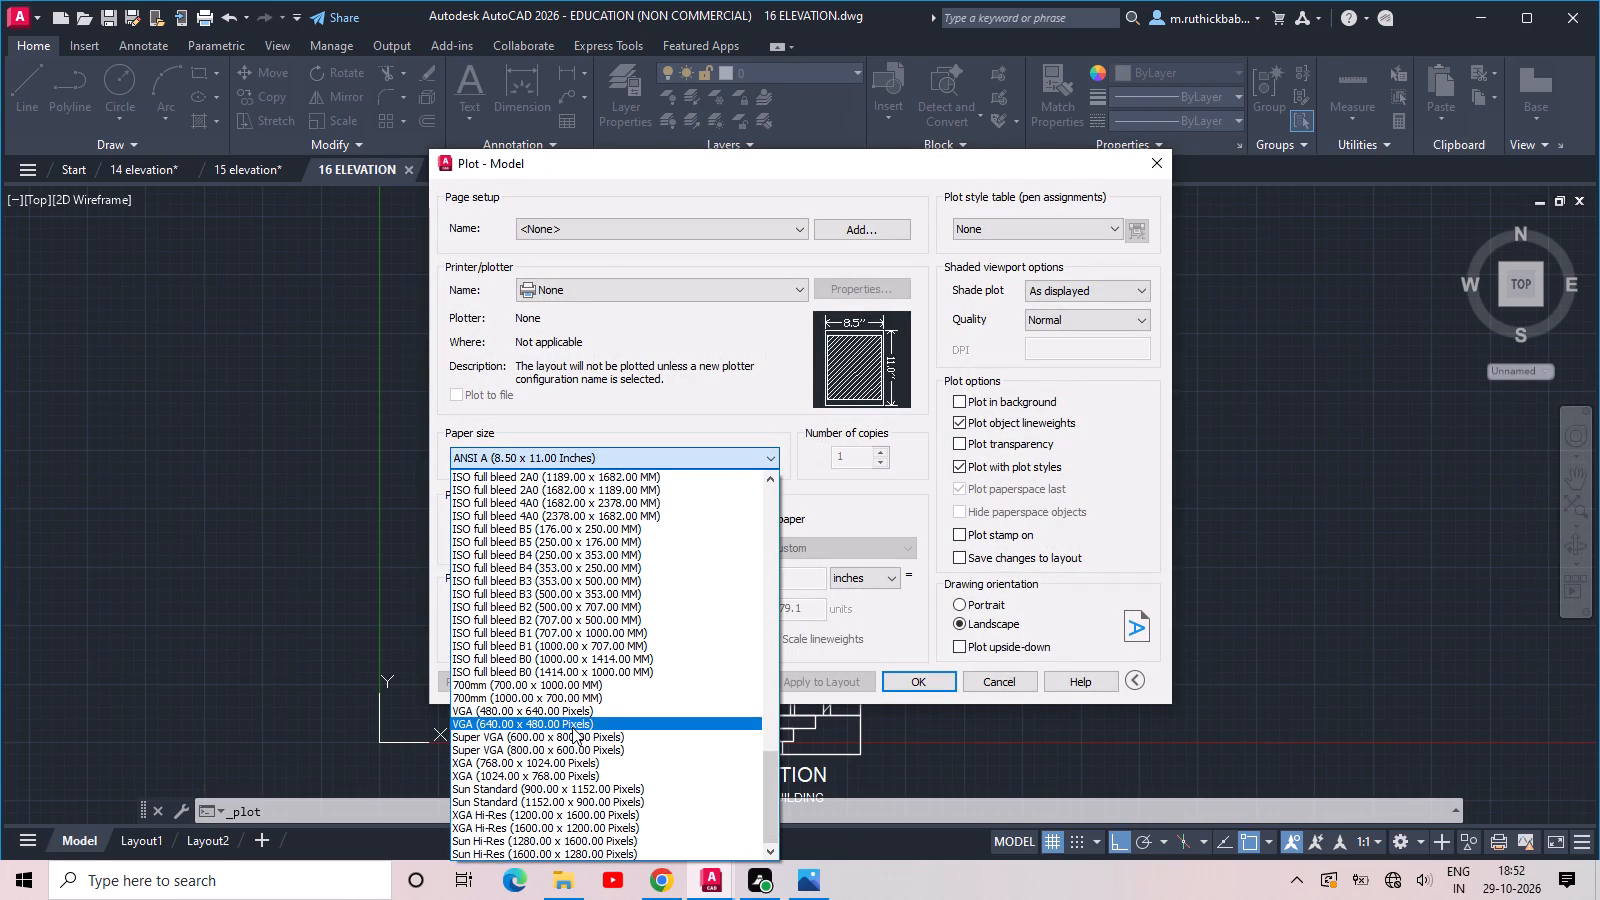
pyautogui.scroll(-14, 572, 717)
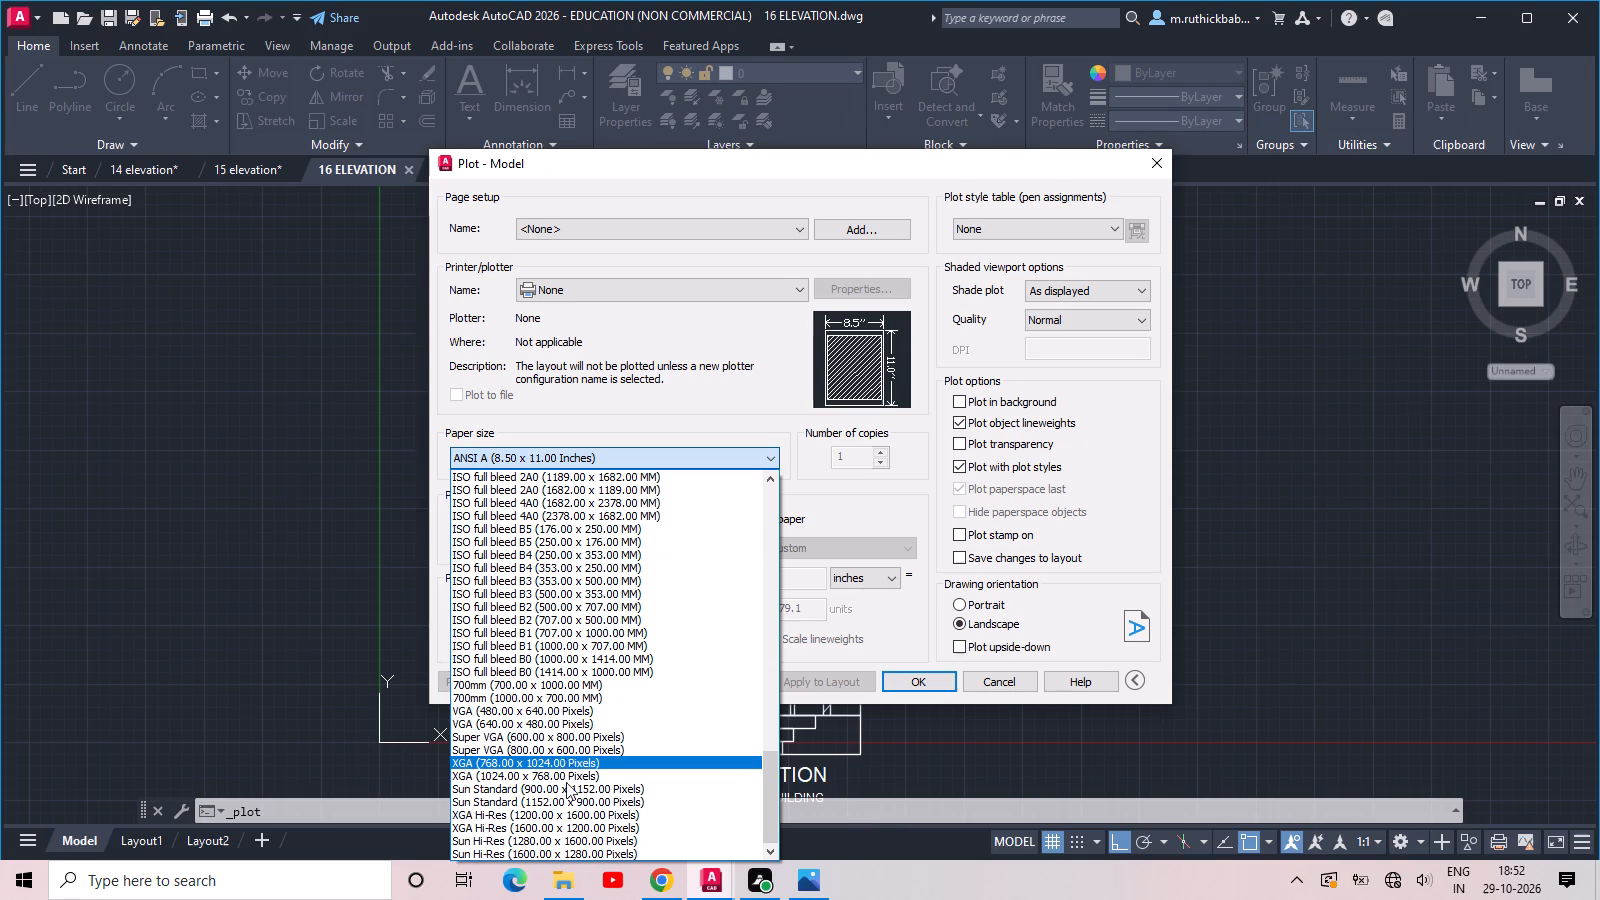
pyautogui.scroll(-1, 566, 782)
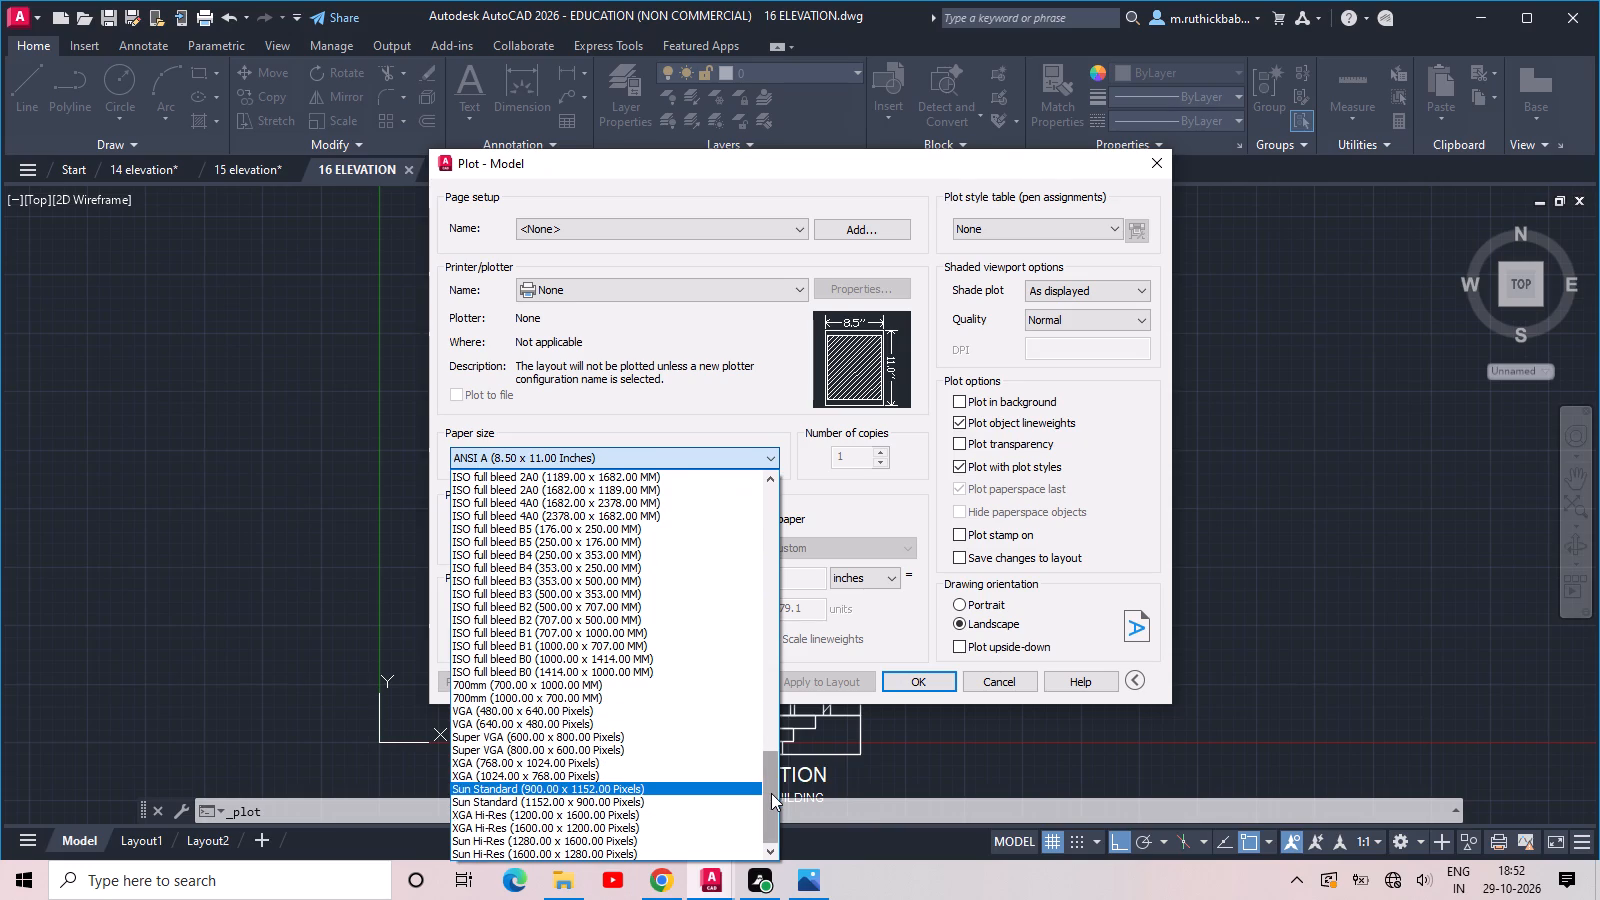
pyautogui.moveTo(771, 793); pyautogui.dragTo(764, 716)
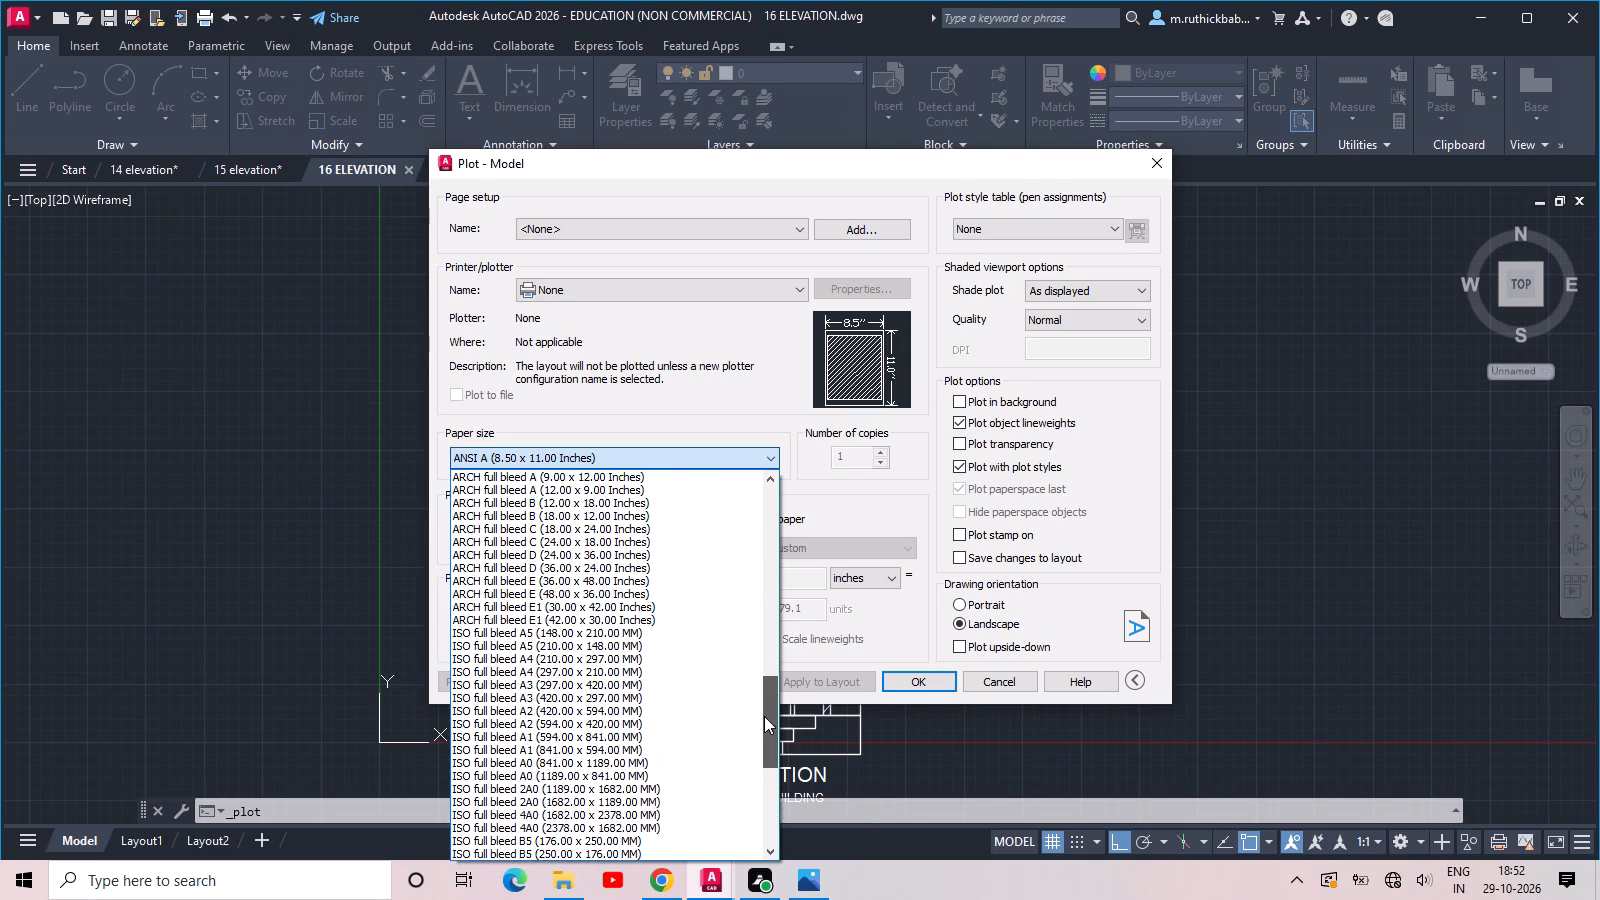
pyautogui.moveTo(764, 716); pyautogui.dragTo(763, 628)
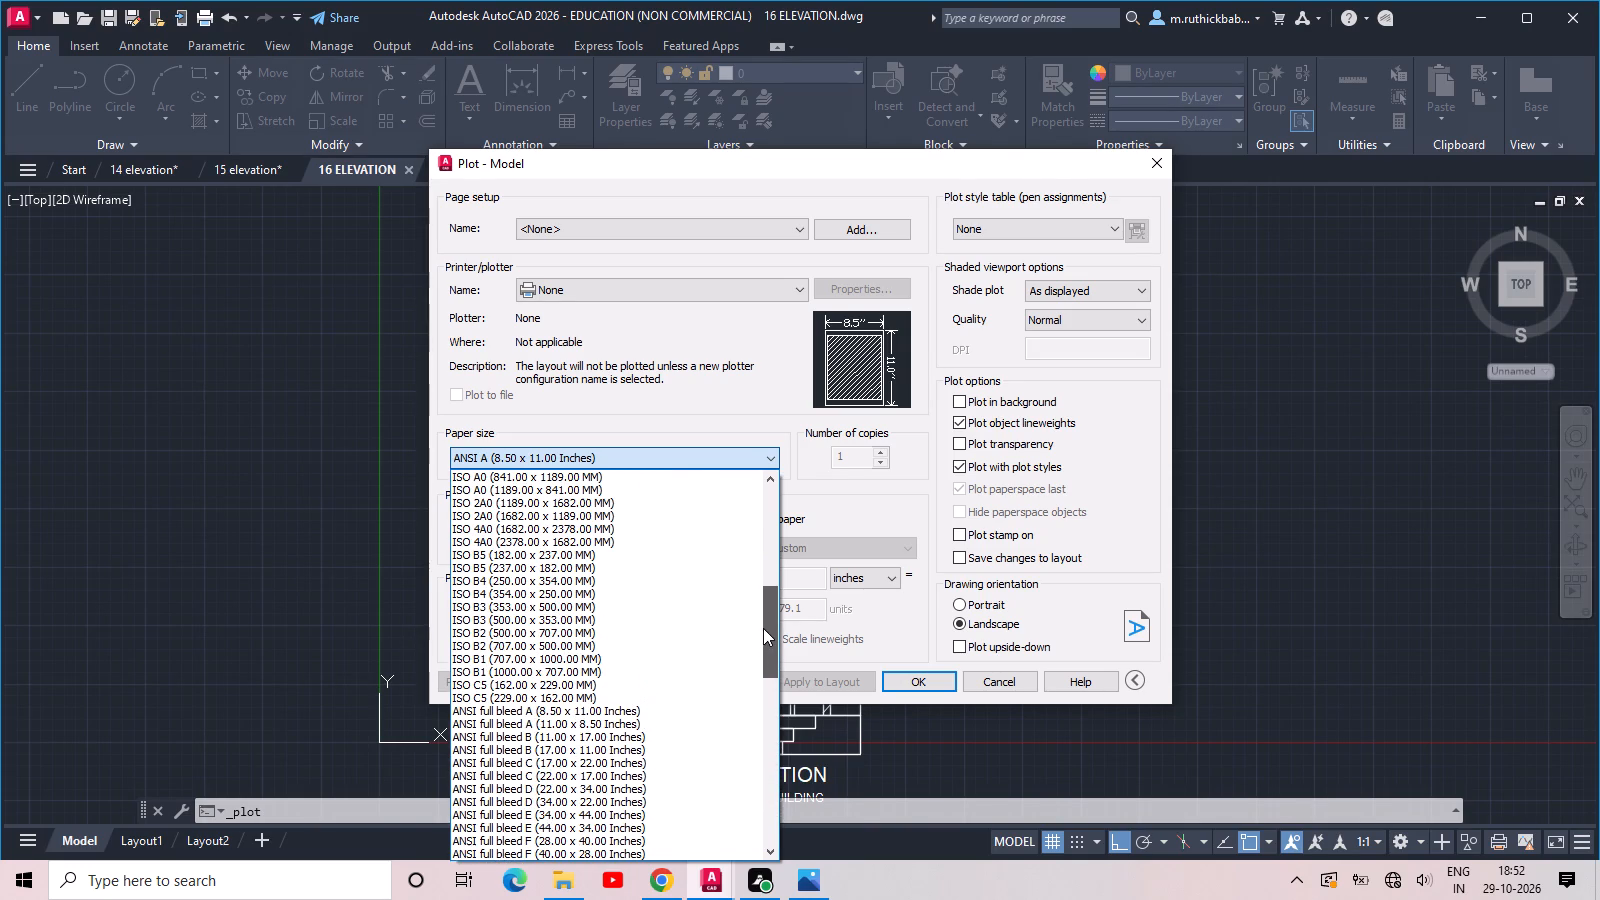
pyautogui.moveTo(763, 628); pyautogui.dragTo(766, 586)
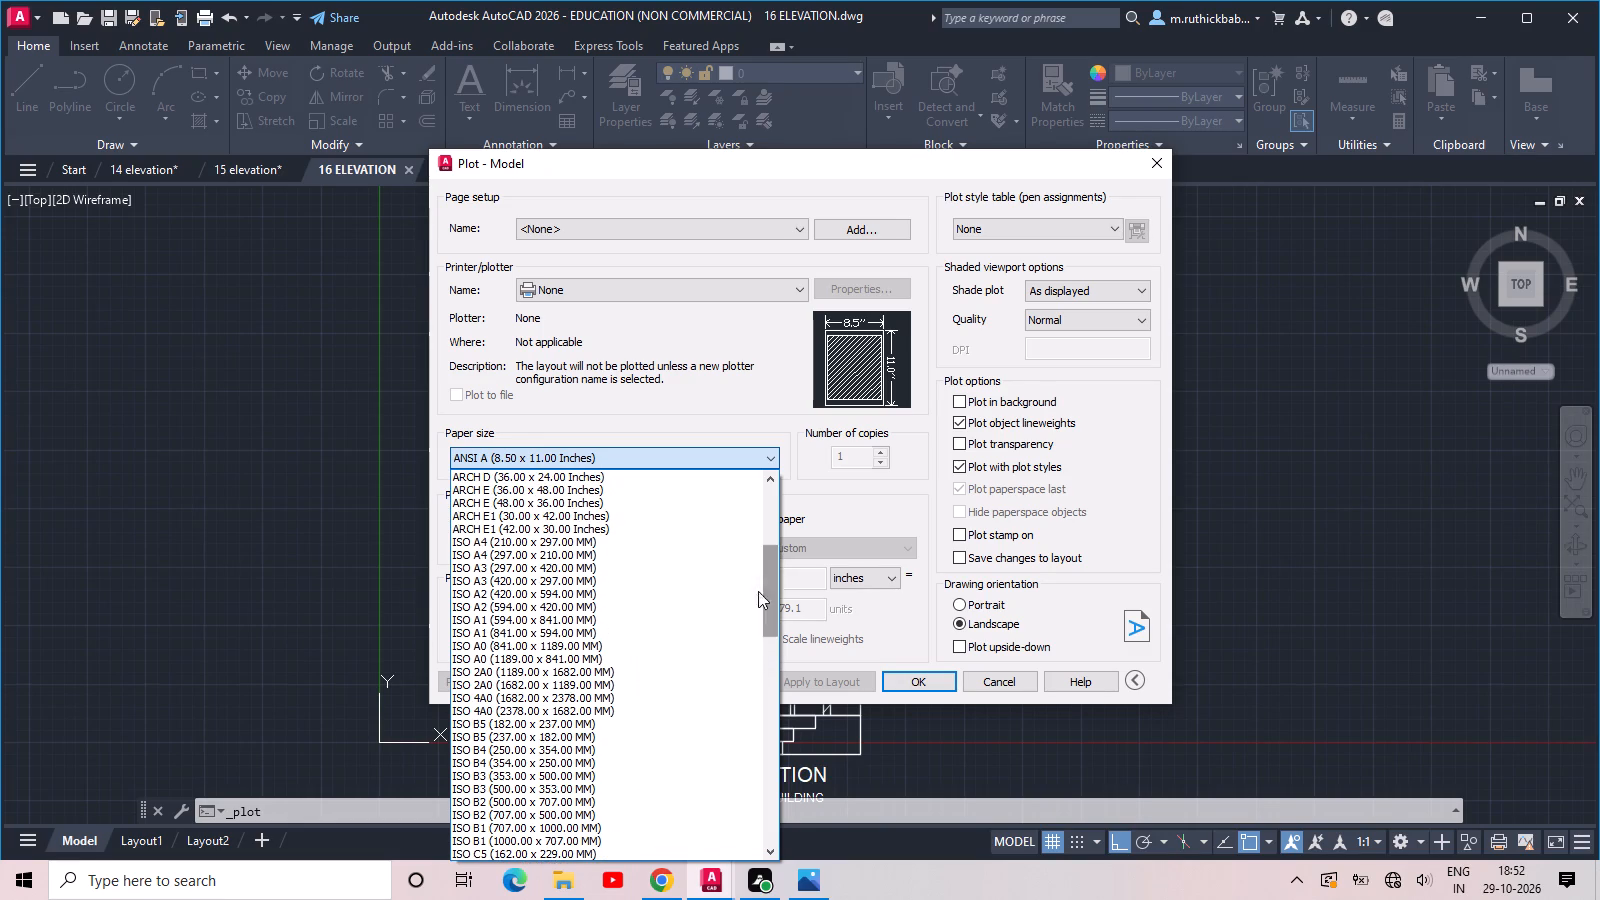
pyautogui.click(588, 543)
# Centre the plot on the ISO A4 sheet and try to run the plot.
pyautogui.click(615, 592)
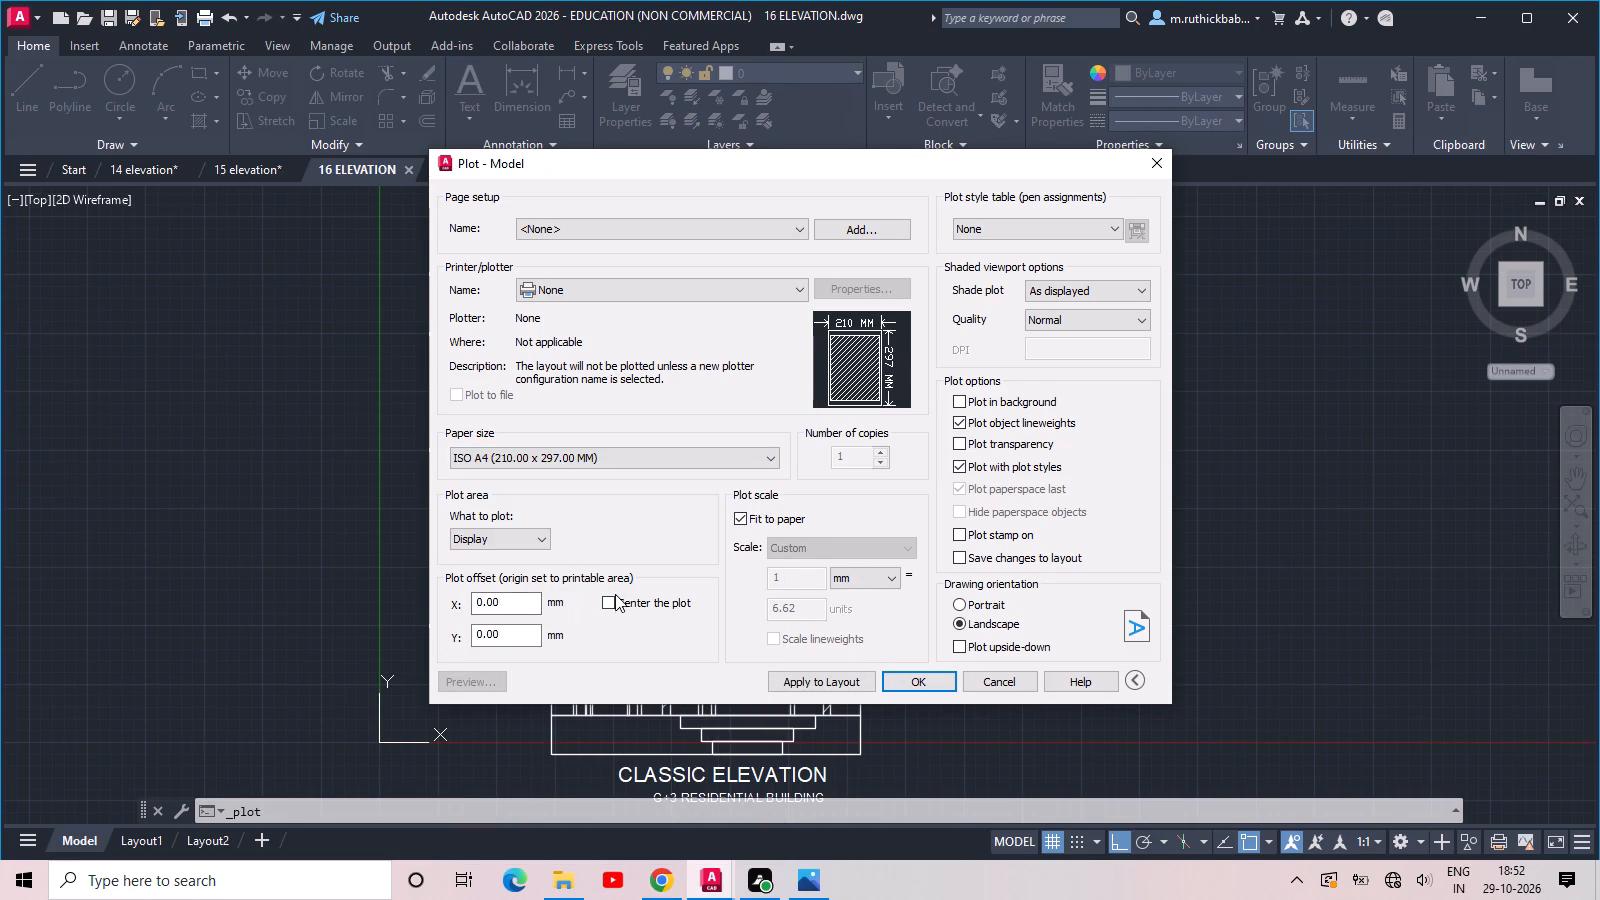
pyautogui.click(614, 599)
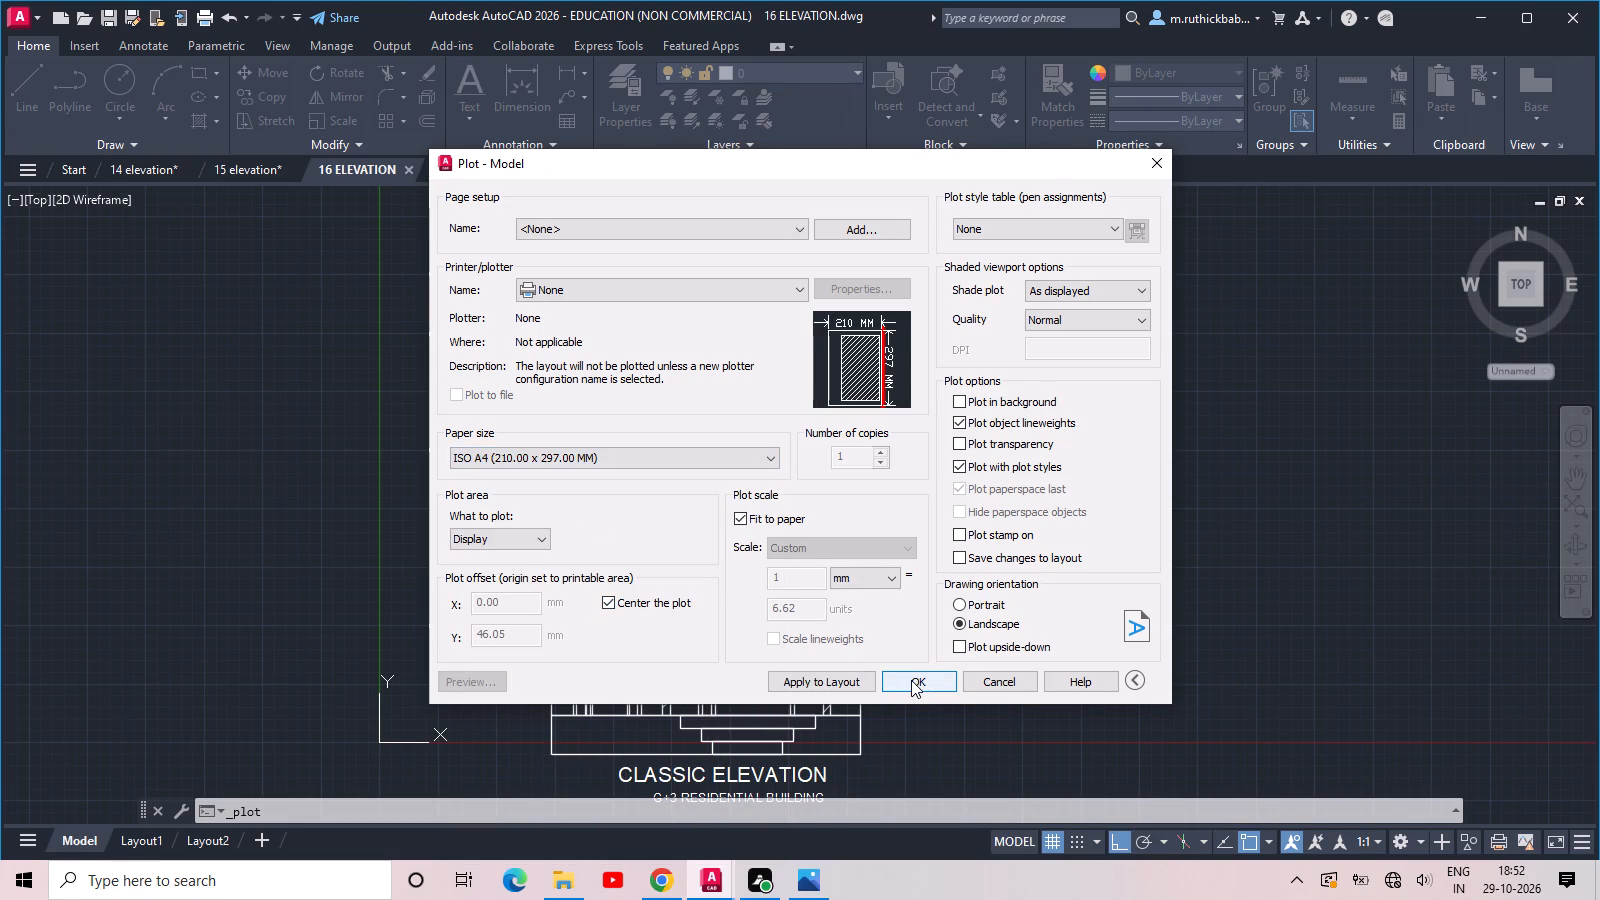
pyautogui.click(911, 680)
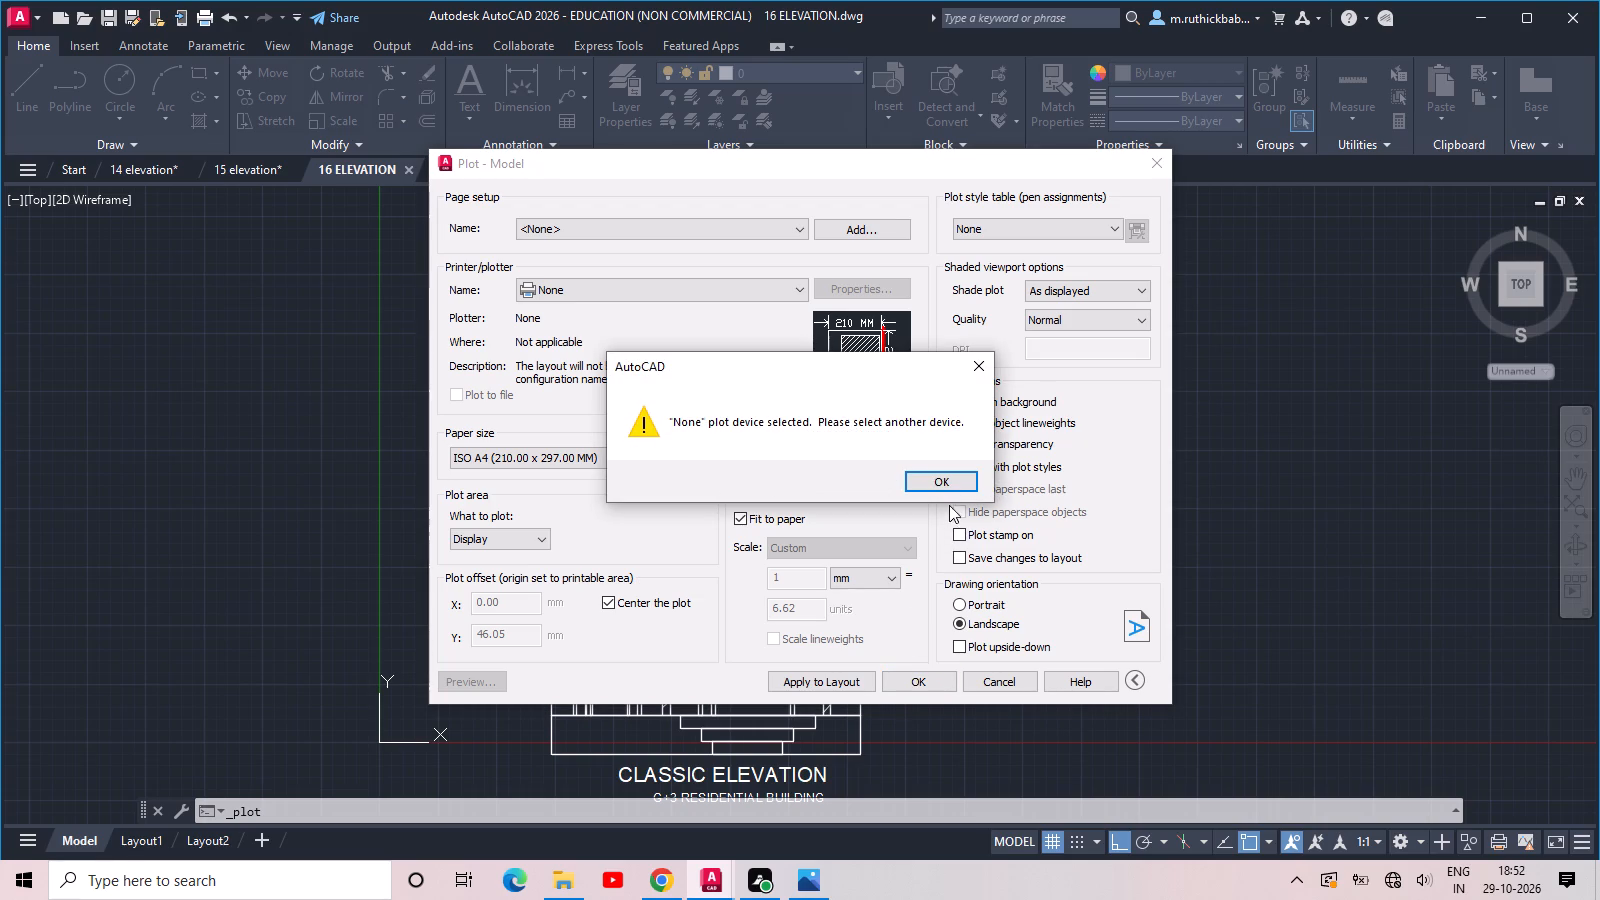
pyautogui.click(973, 371)
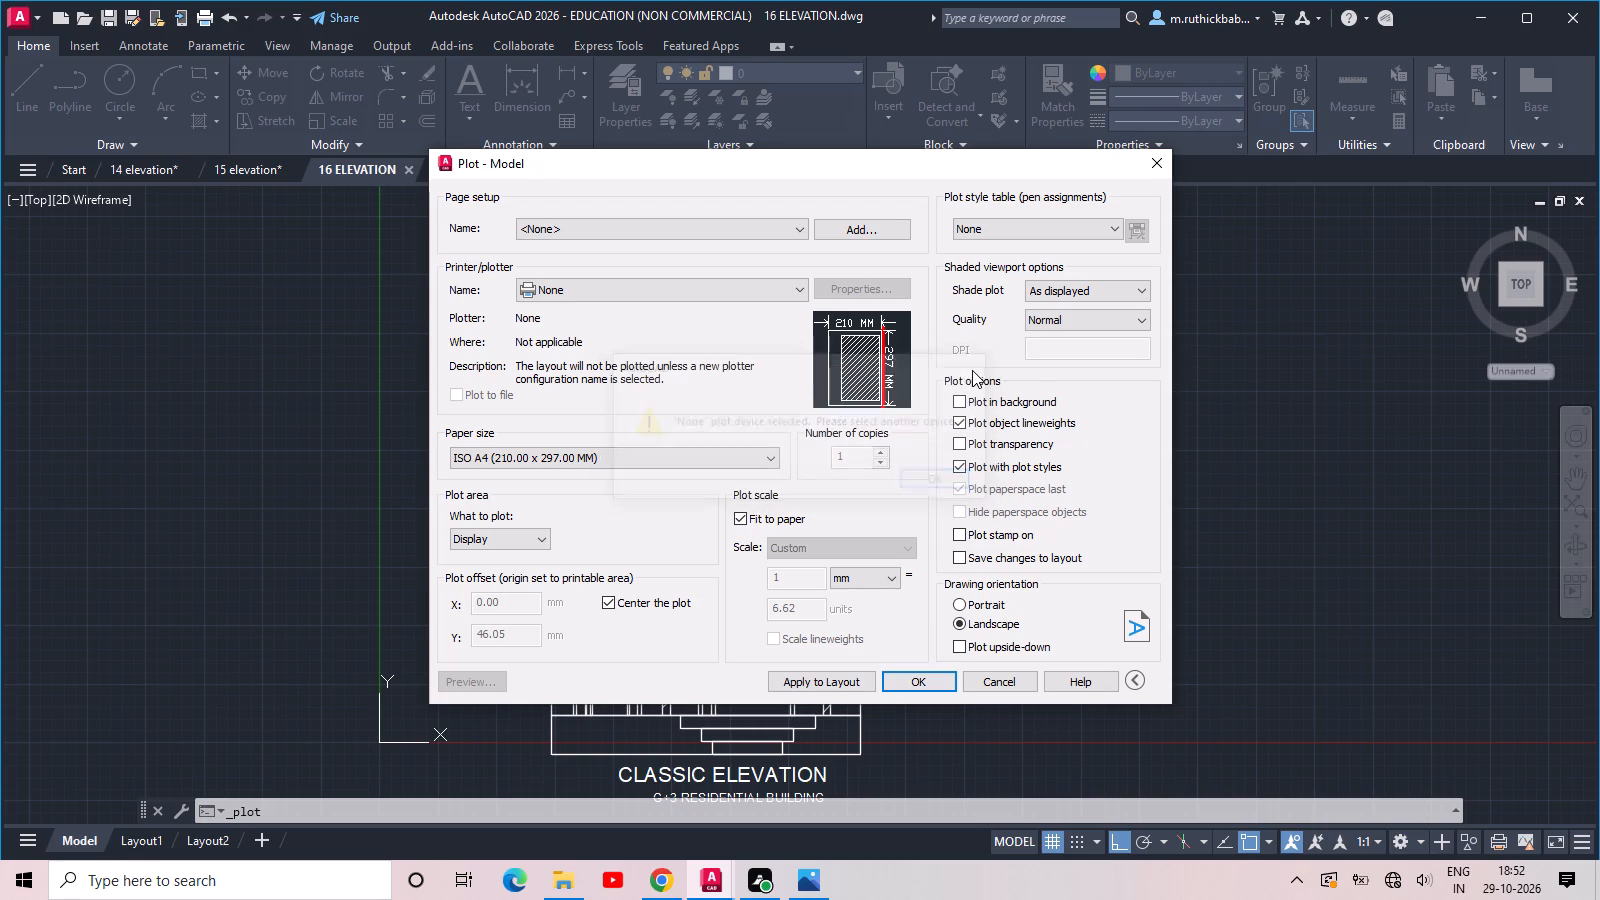
# Define the plot area as a window enclosing the whole building elevation and both title lines beneath it.
pyautogui.click(492, 546)
pyautogui.click(490, 596)
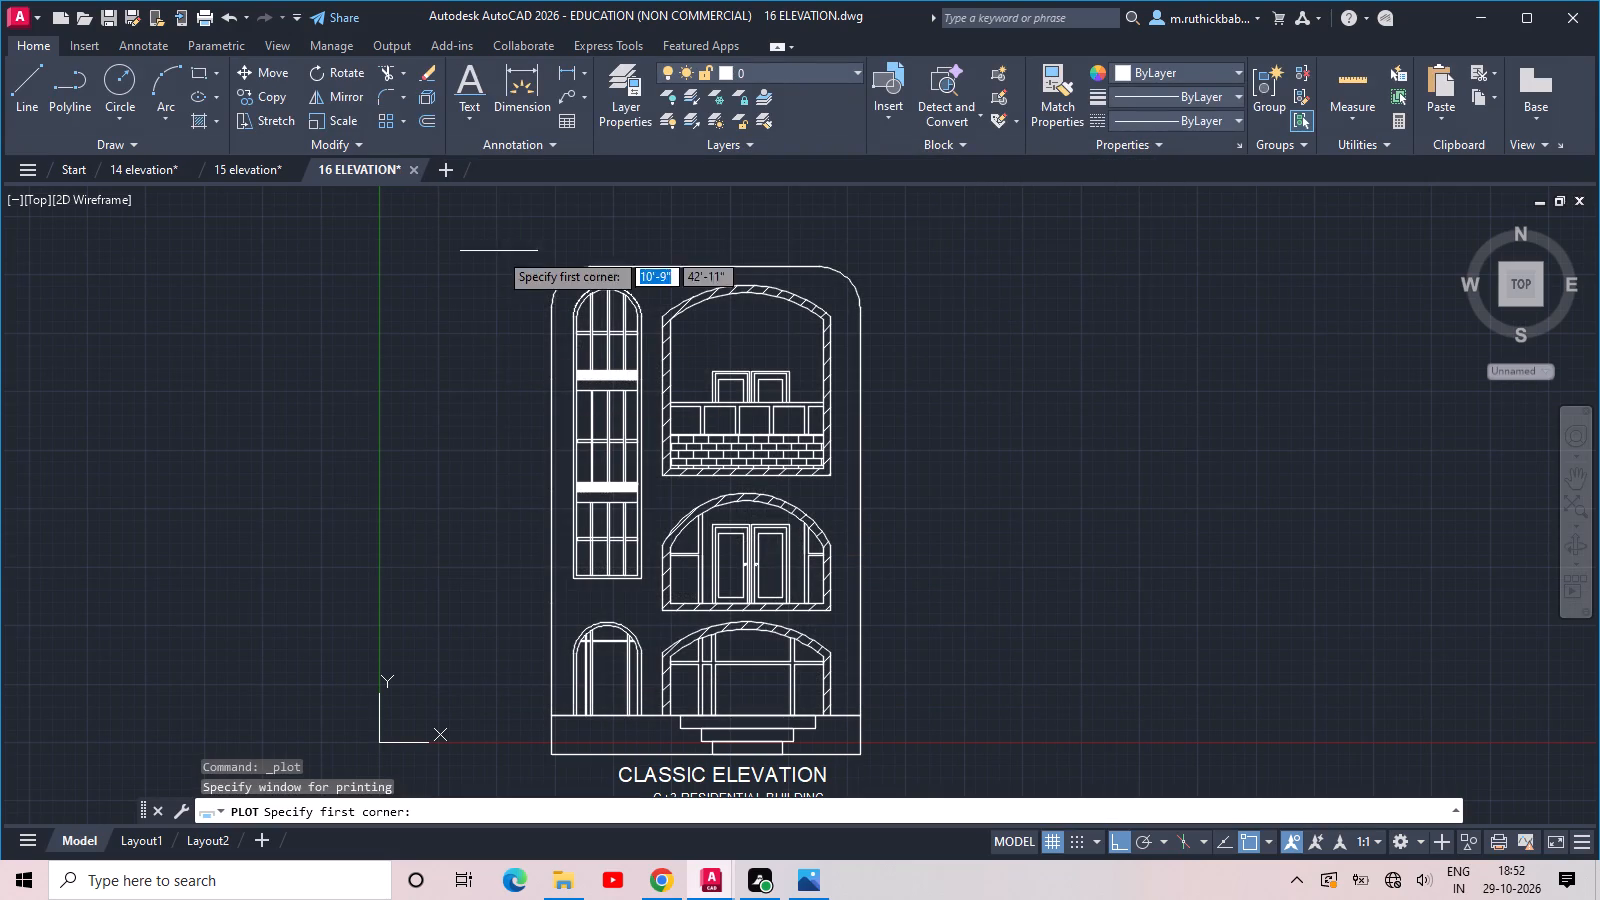
pyautogui.click(485, 230)
pyautogui.scroll(-1, 593, 583)
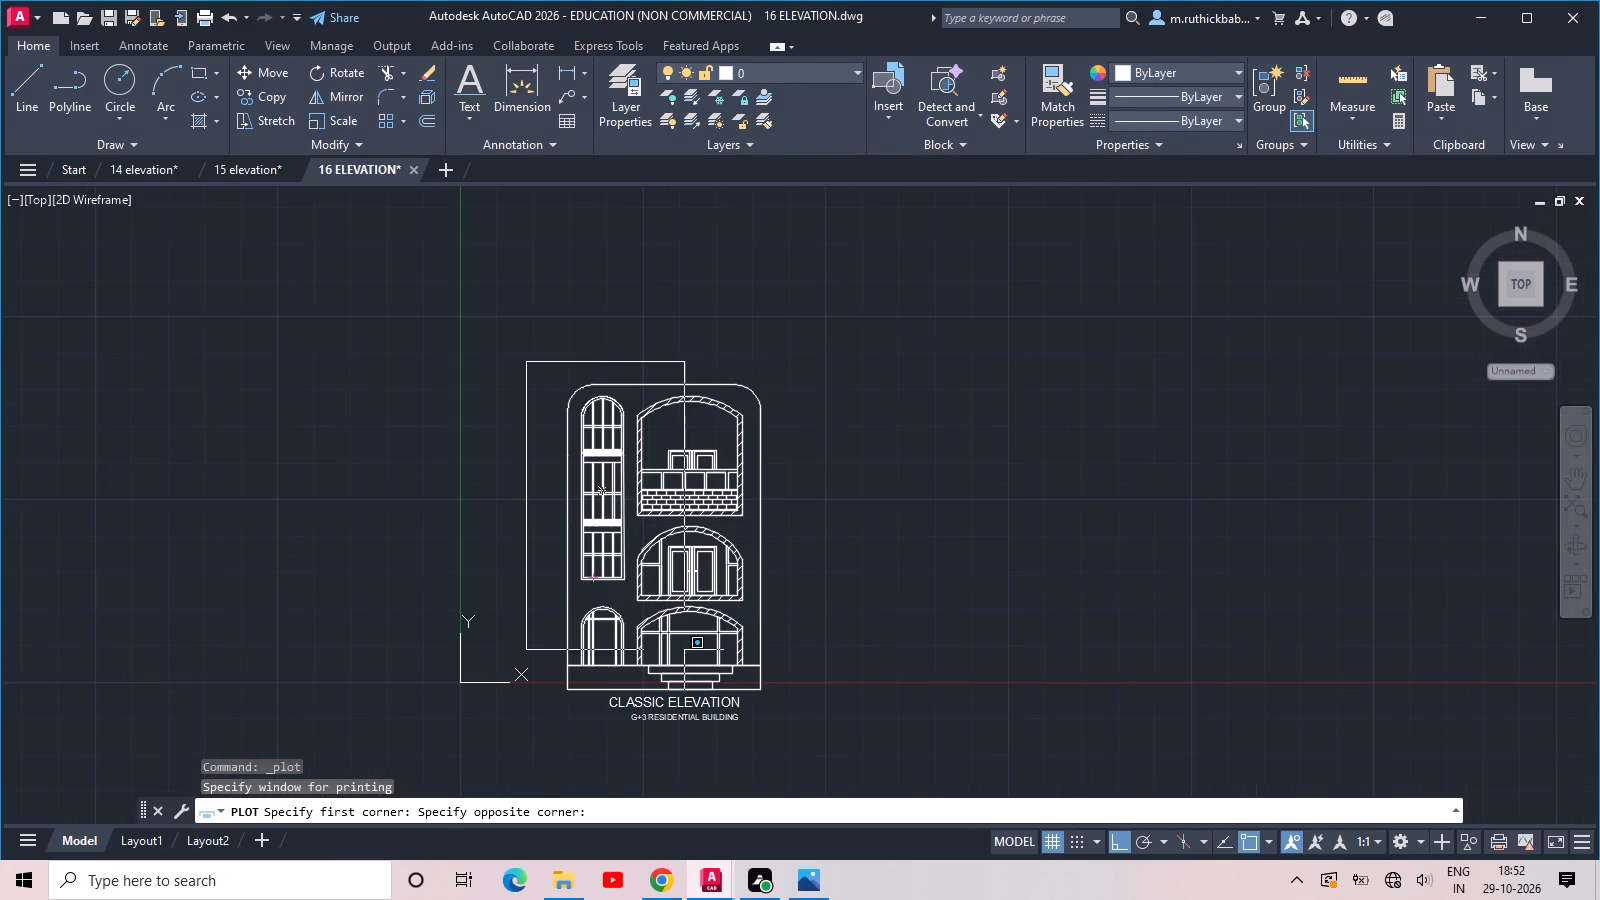
pyautogui.click(780, 731)
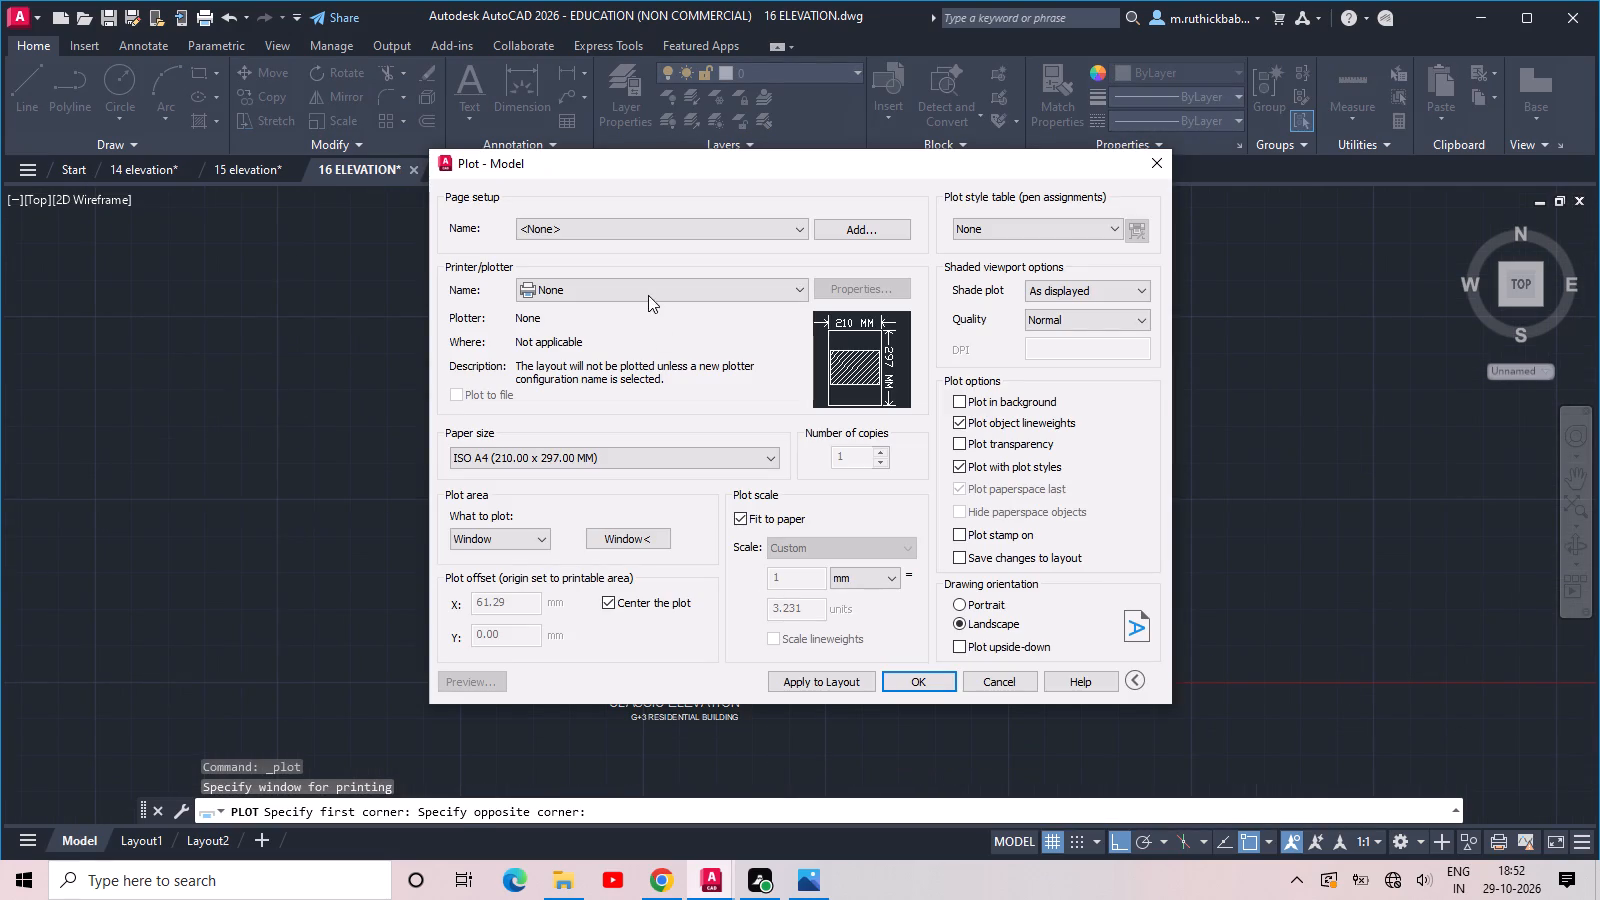
# Plot the elevation with the DWG To PDF.pc3 plotter, saving it as 16 ELEVATION-Model.pdf in Documents.
pyautogui.click(647, 282)
pyautogui.click(634, 523)
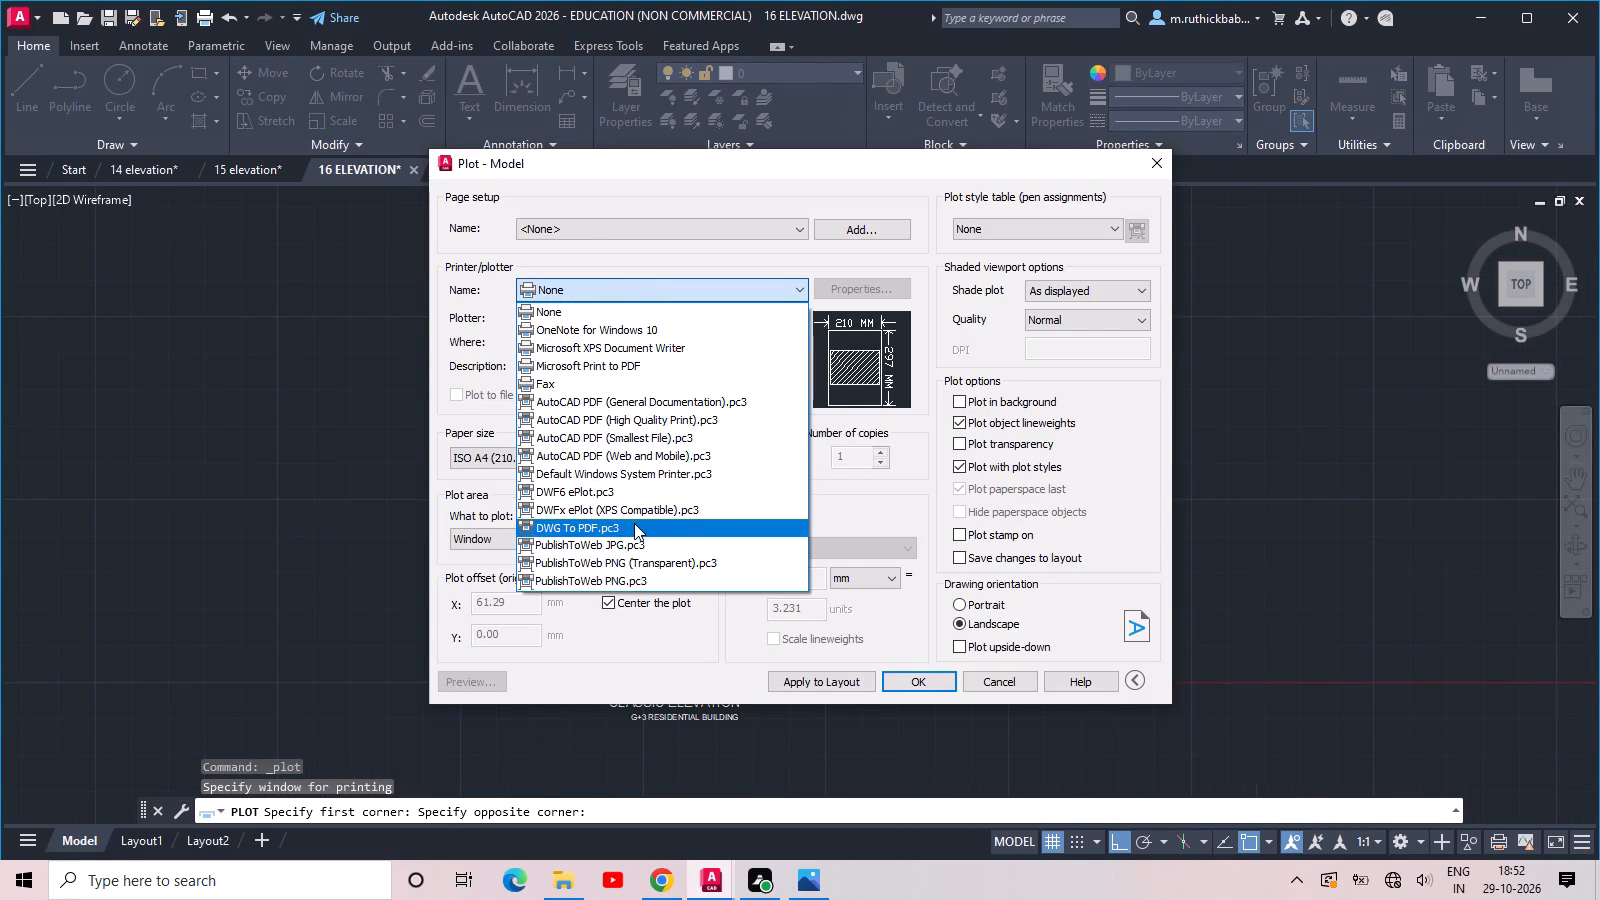
pyautogui.click(900, 676)
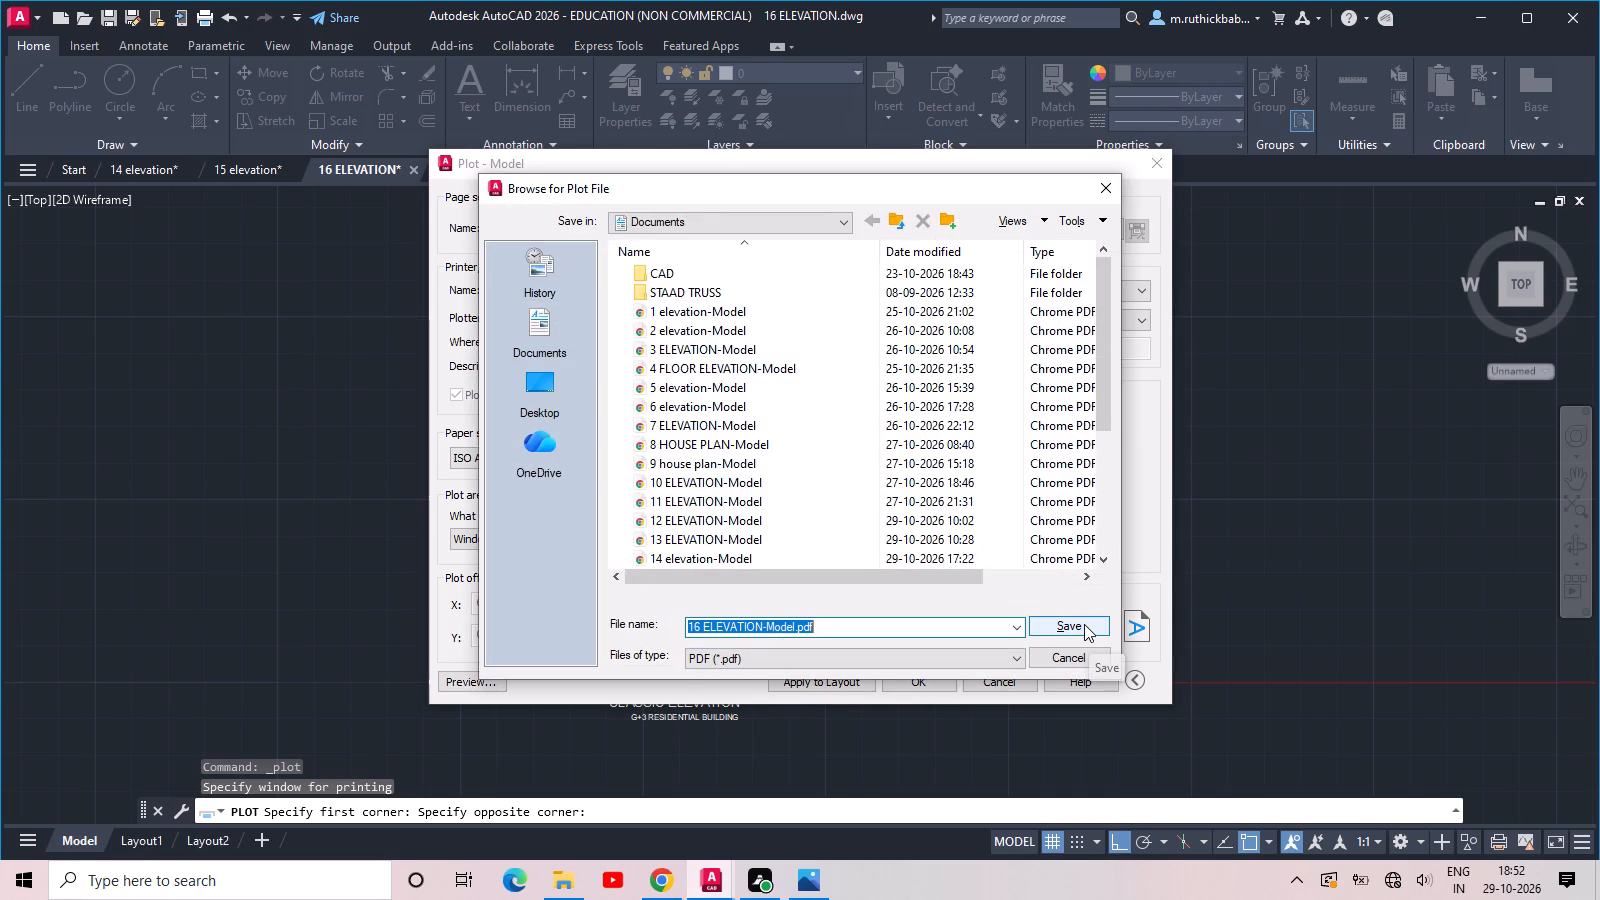
pyautogui.click(1084, 624)
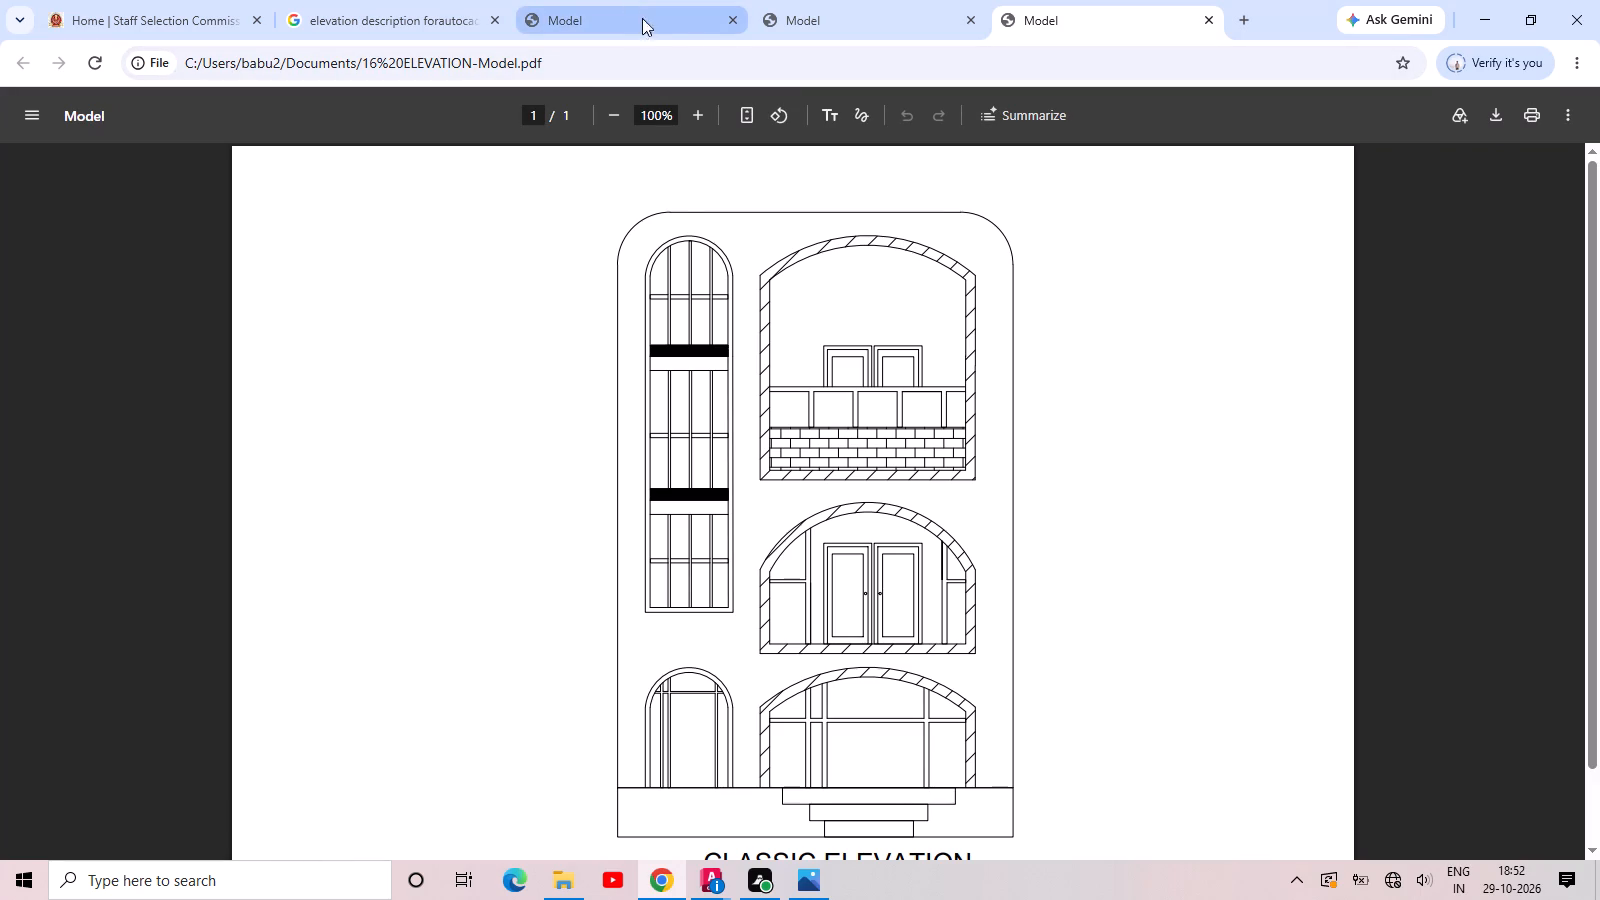
# Close the first of the three Model PDF tabs in Chrome and switch back to AutoCAD.
pyautogui.click(728, 20)
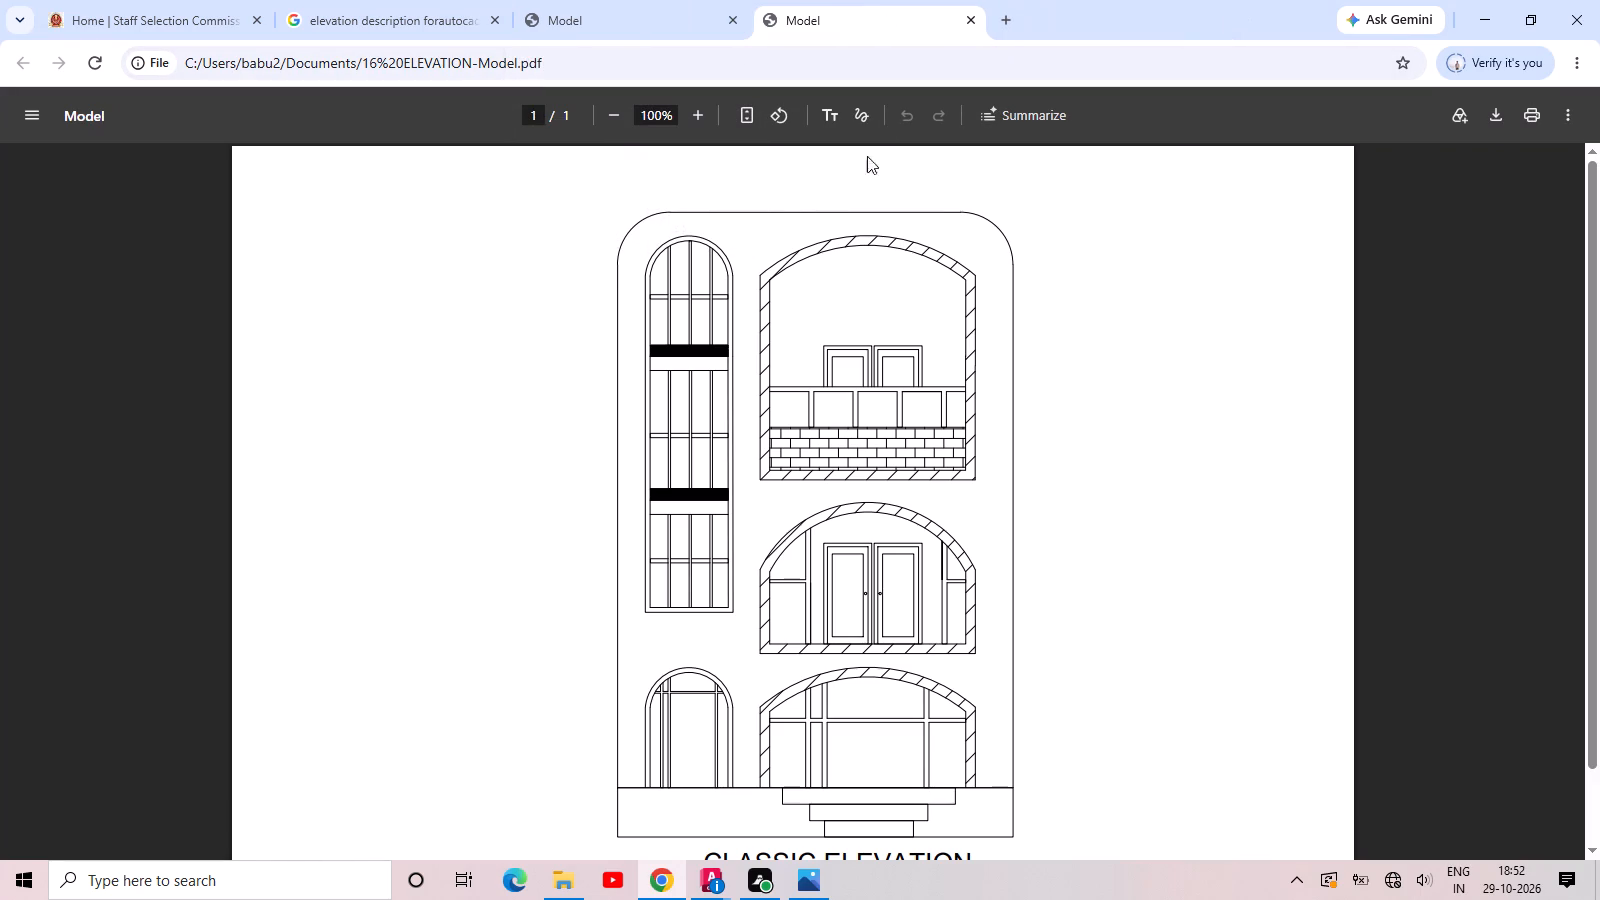
pyautogui.click(710, 892)
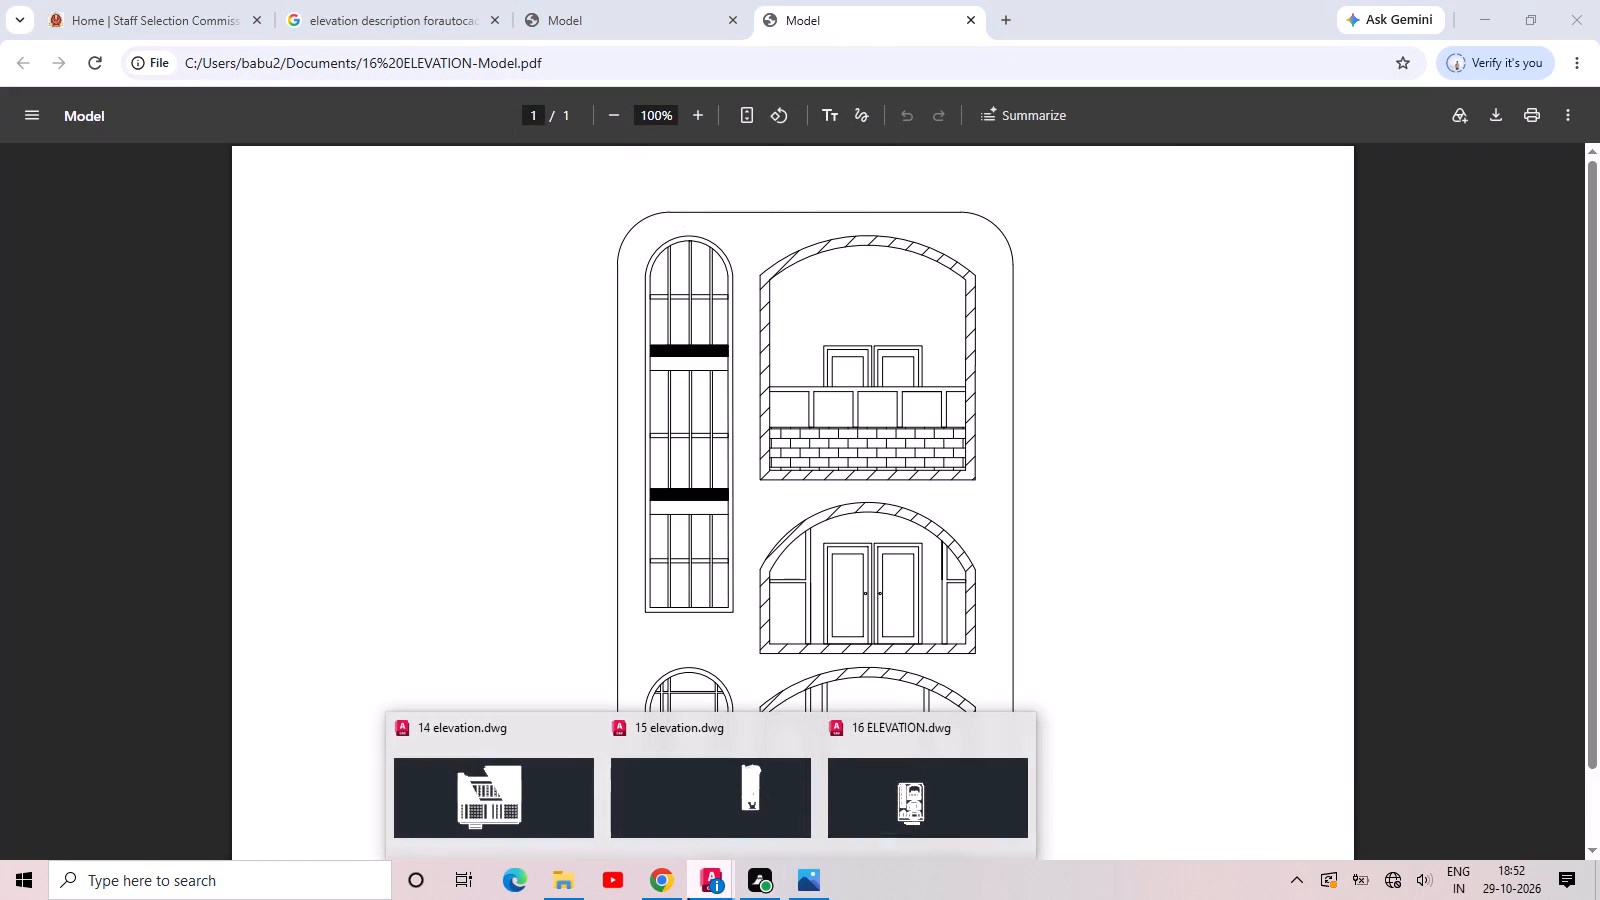